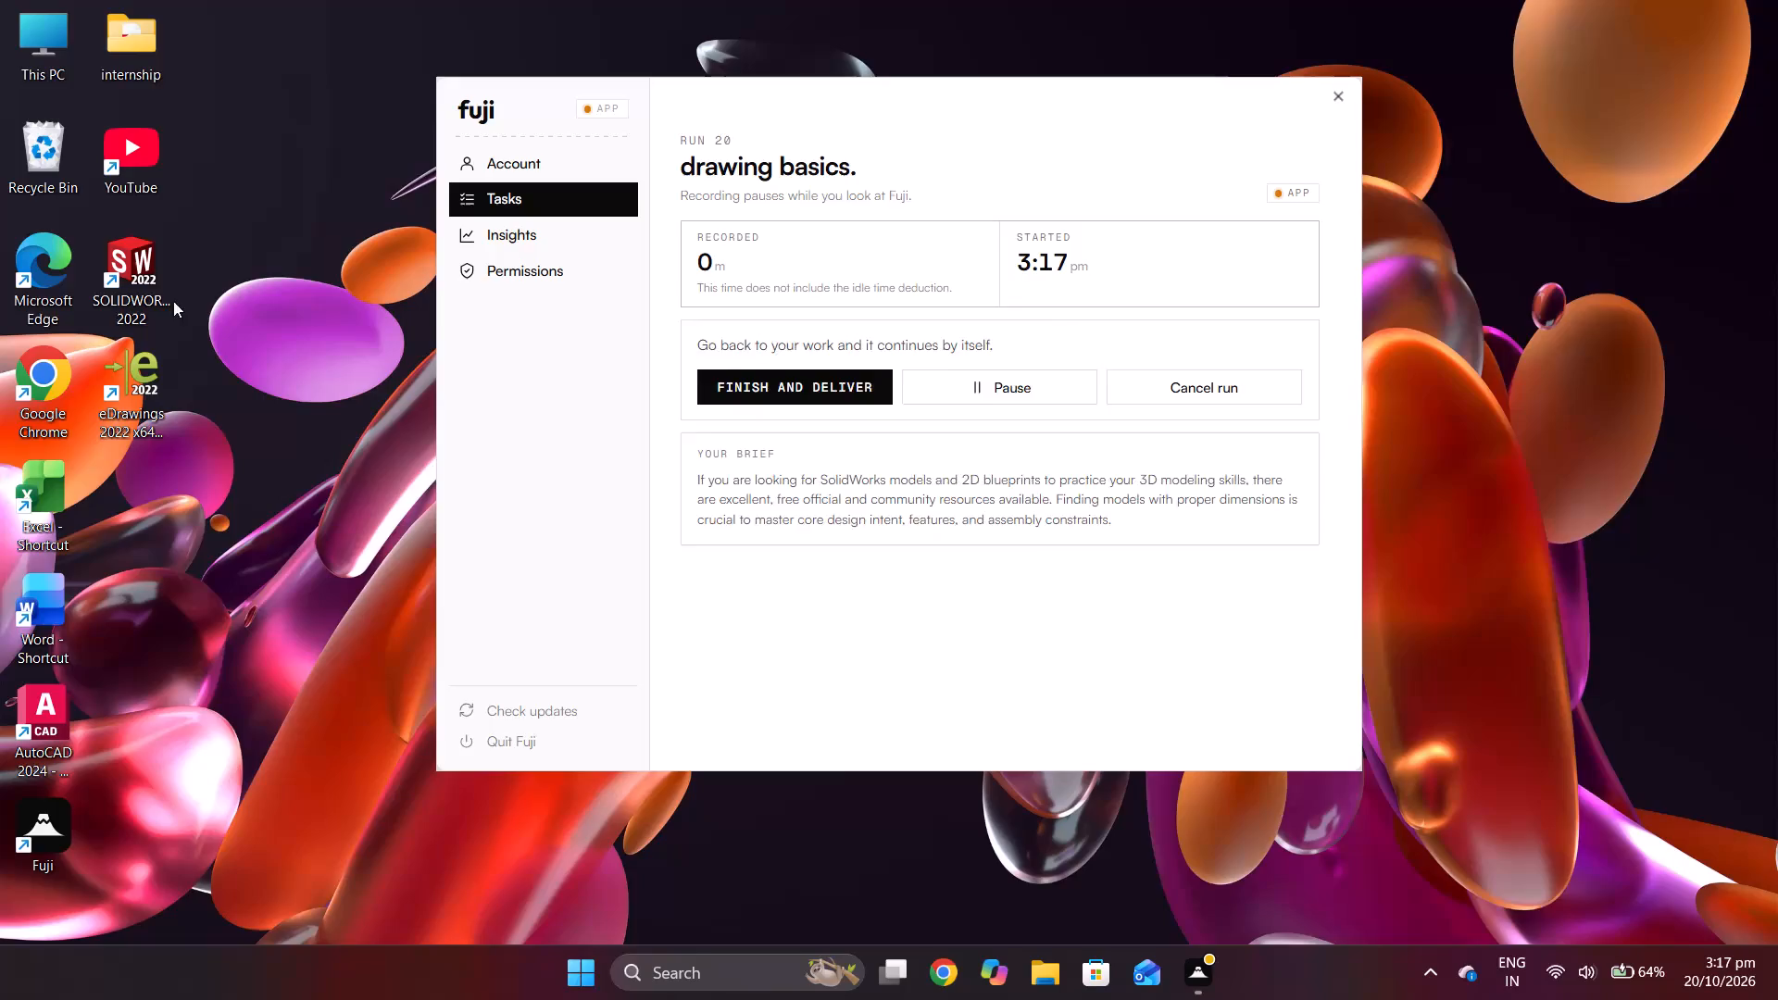
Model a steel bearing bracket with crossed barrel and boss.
Launch SOLIDWORKS 2022.
double_click(155, 270)
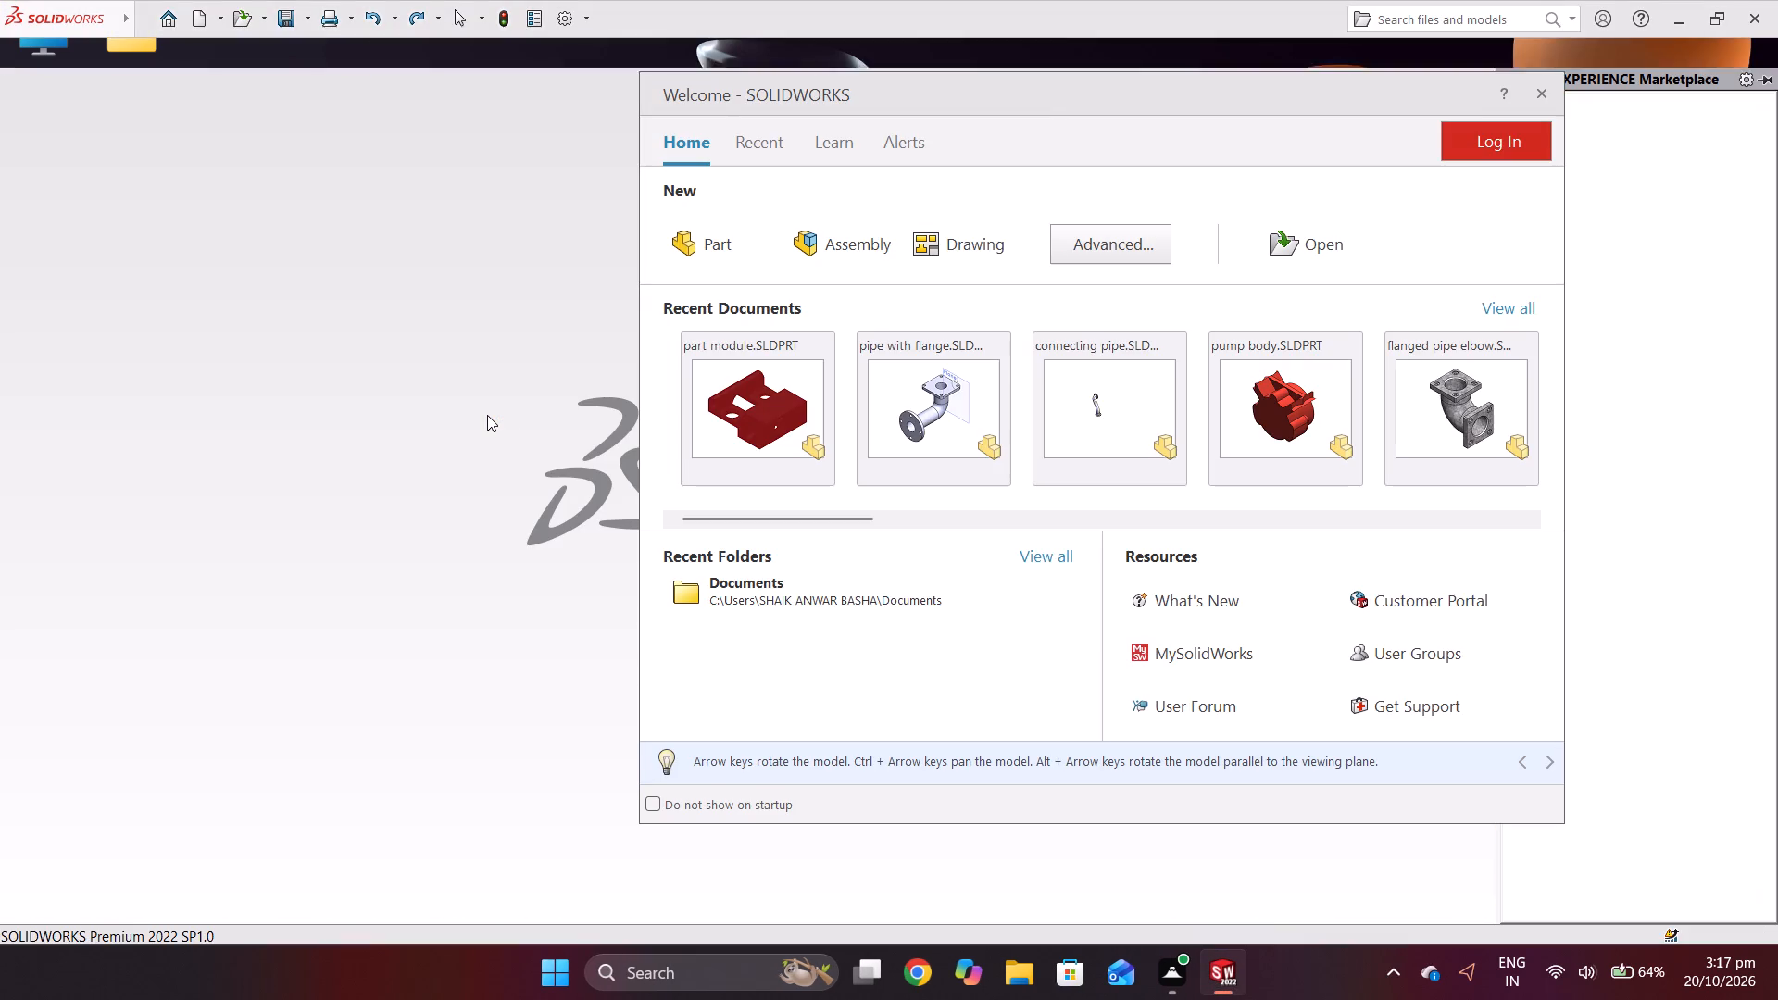
Look through the recent part documents in the welcome window.
scroll(1360, 617, down, 2)
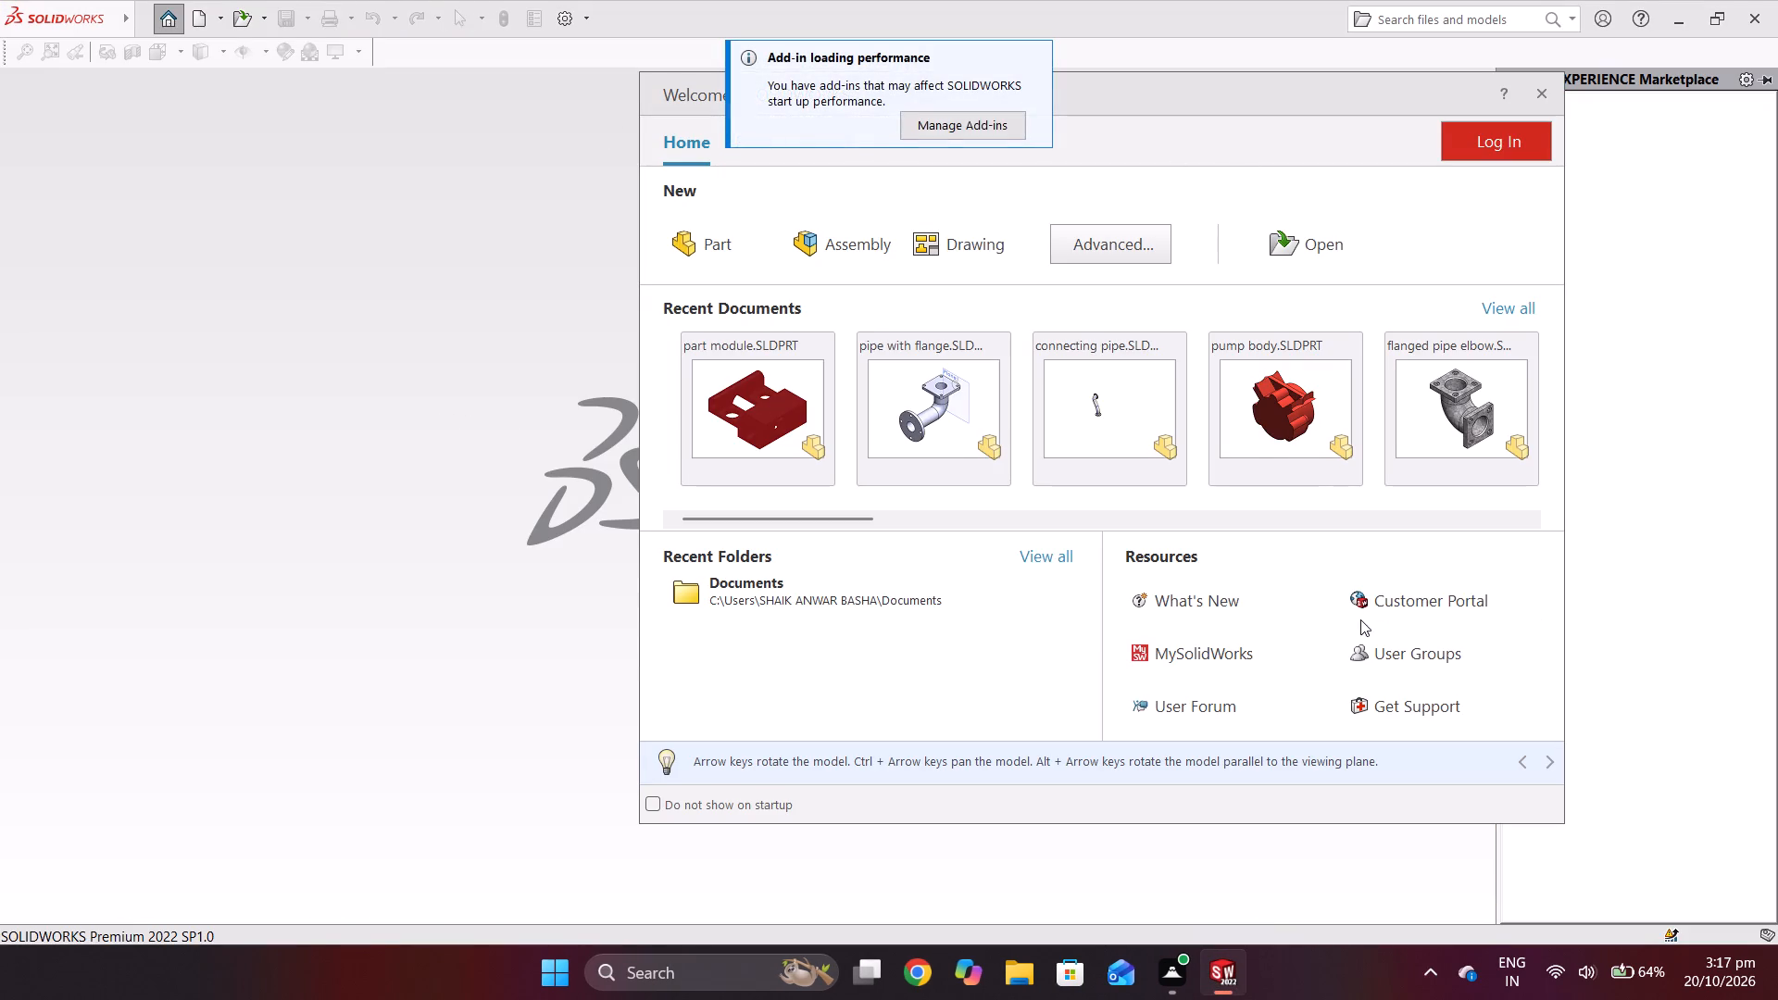
scroll(1360, 619, down, 4)
scroll(1353, 400, down, 11)
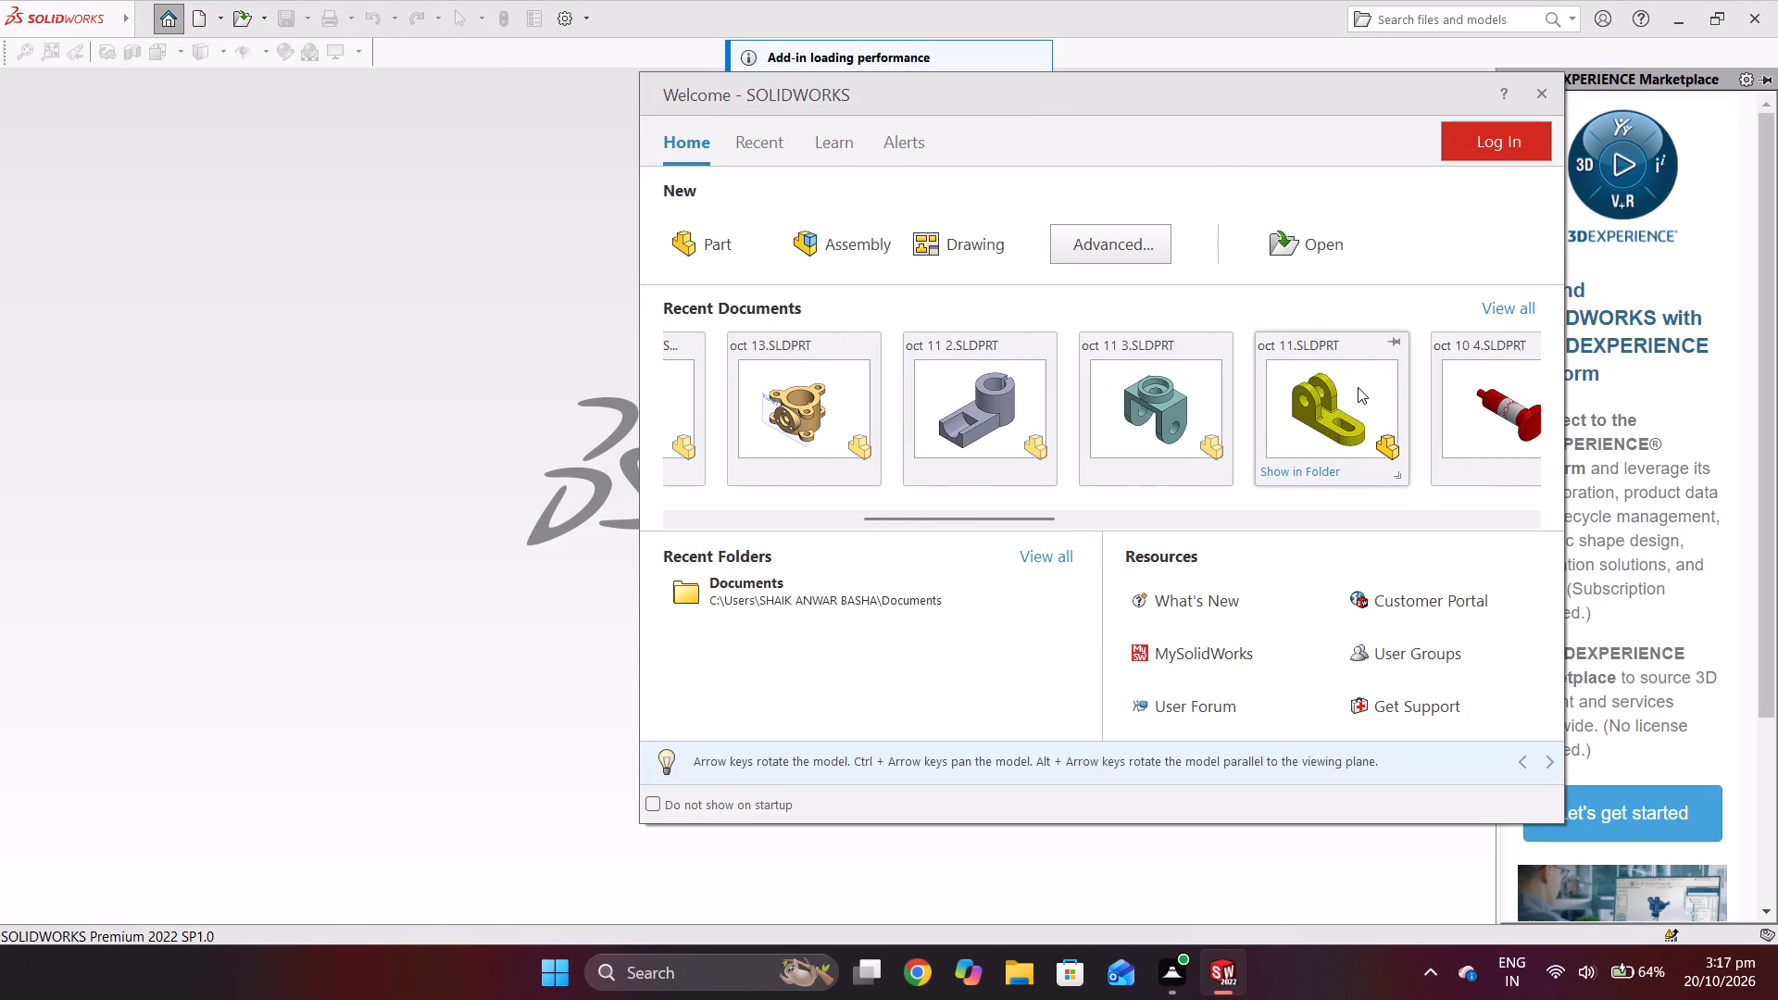
scroll(1358, 385, down, 13)
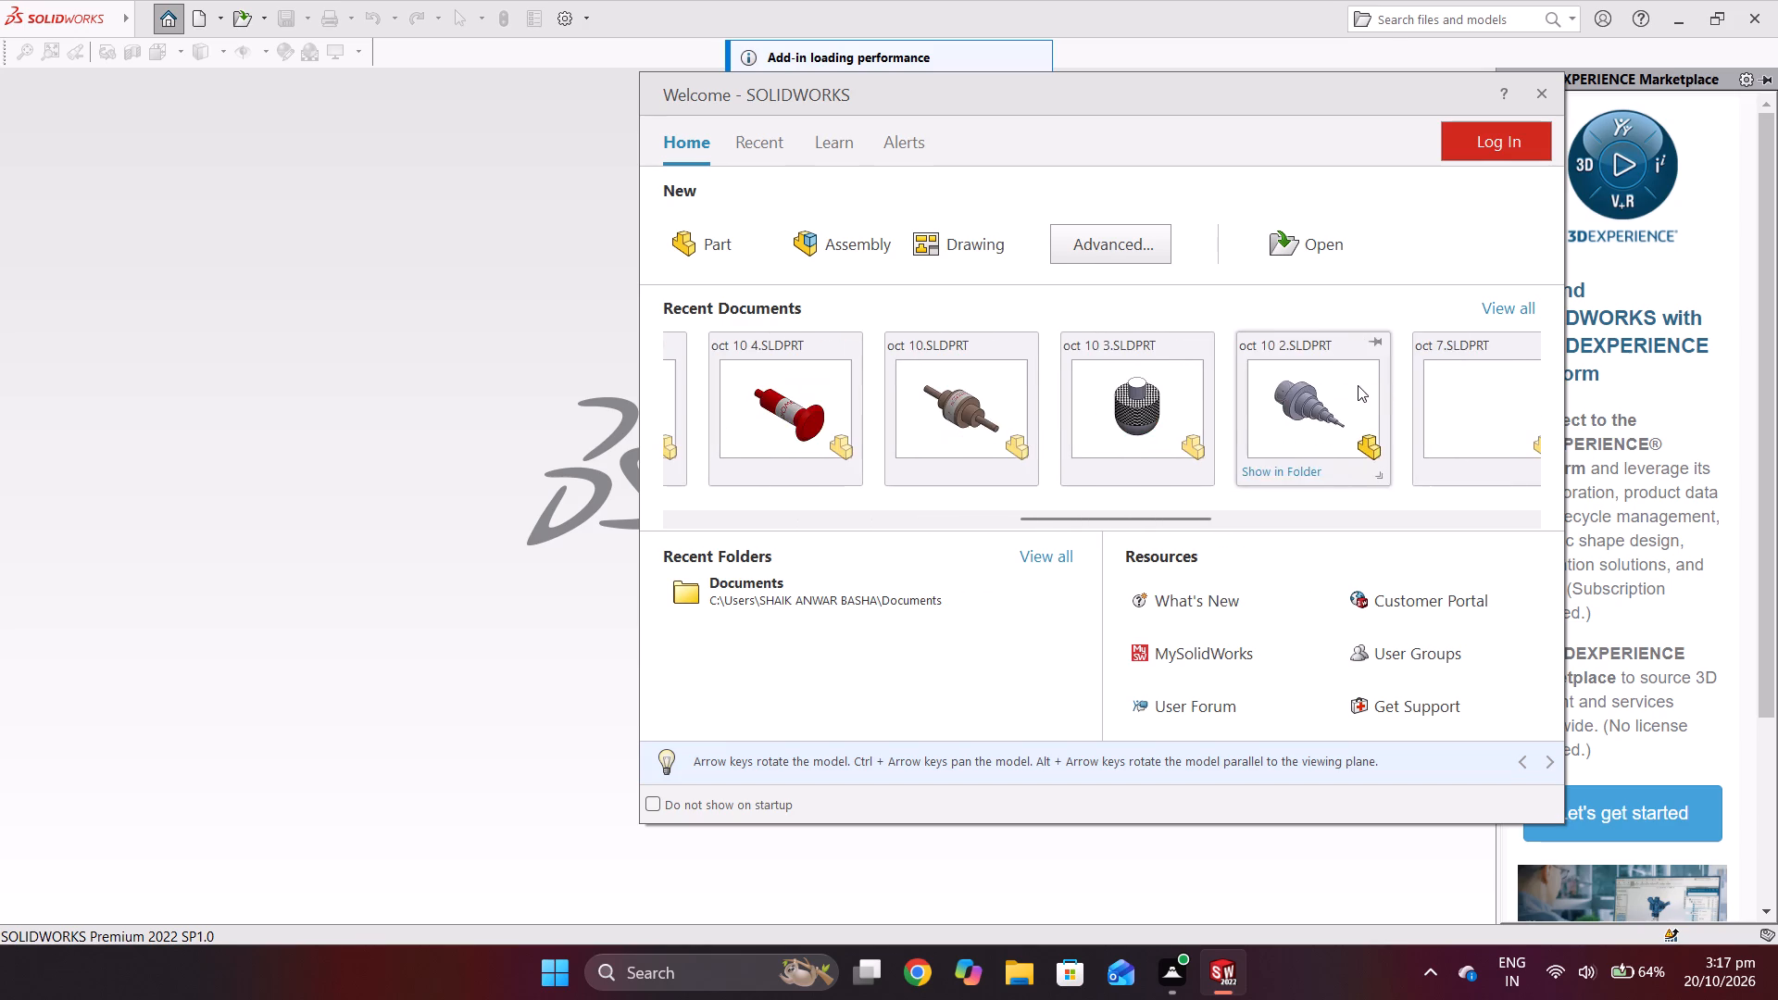
scroll(1358, 385, down, 16)
scroll(1358, 385, down, 6)
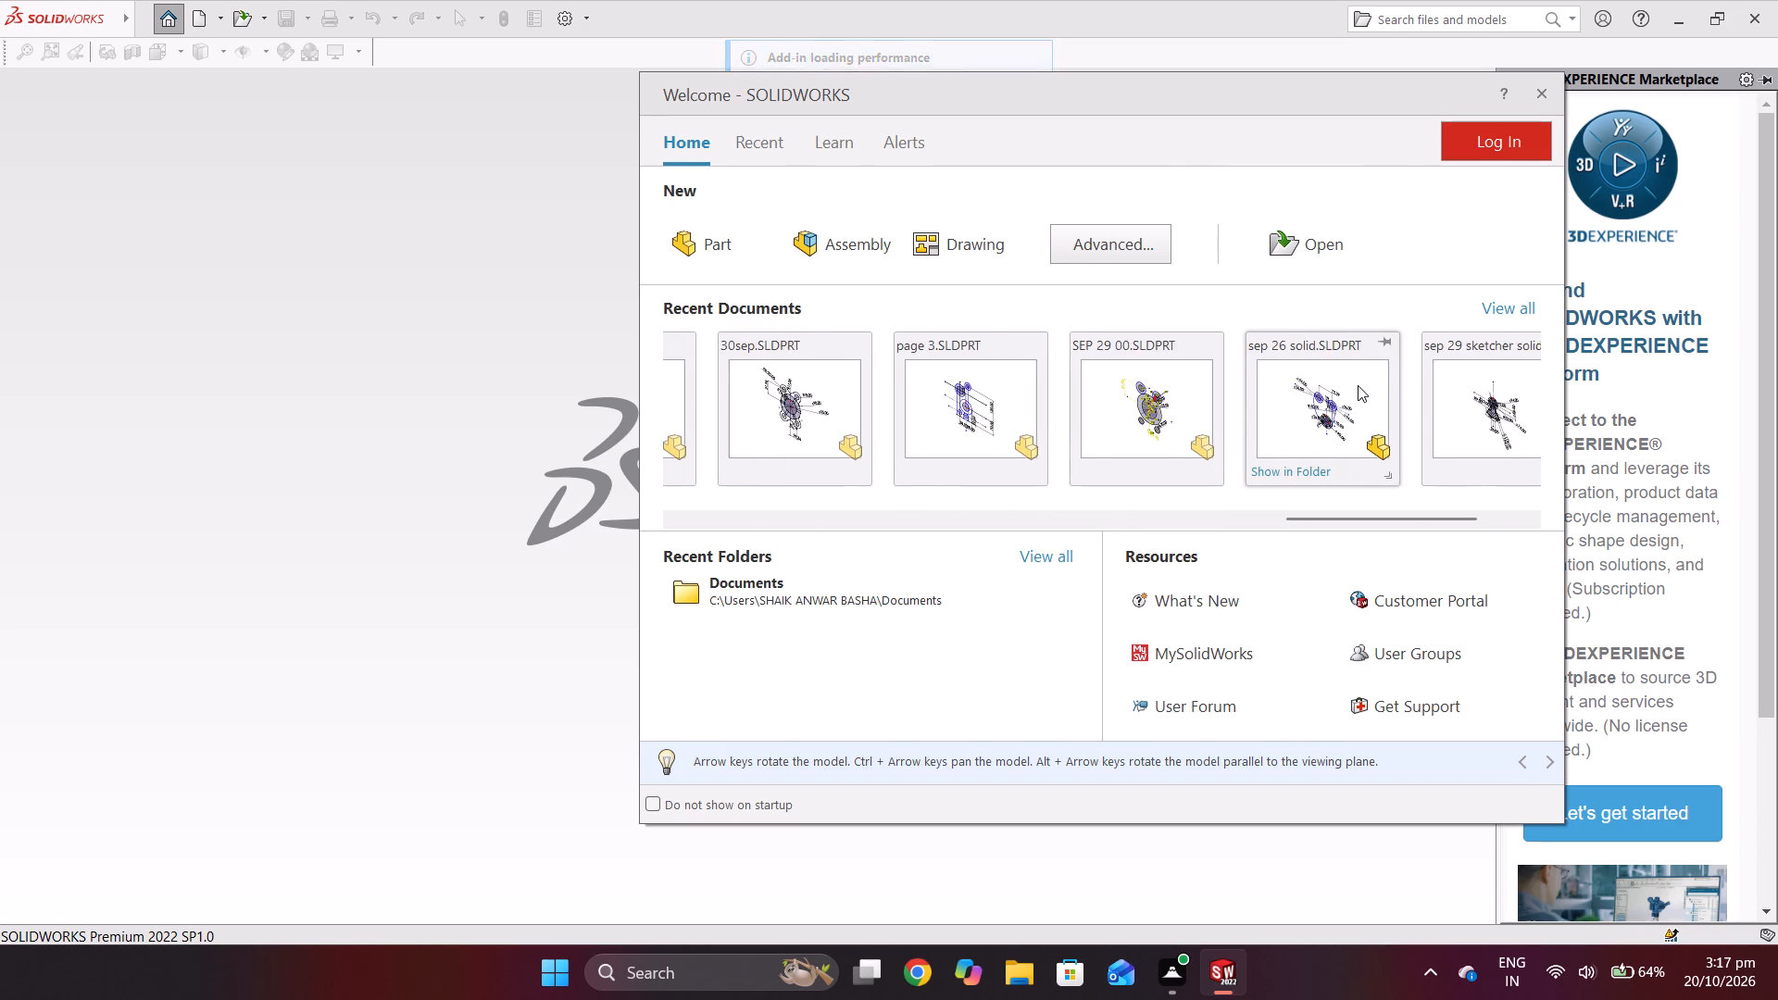
scroll(1358, 385, down, 13)
scroll(1358, 385, up, 7)
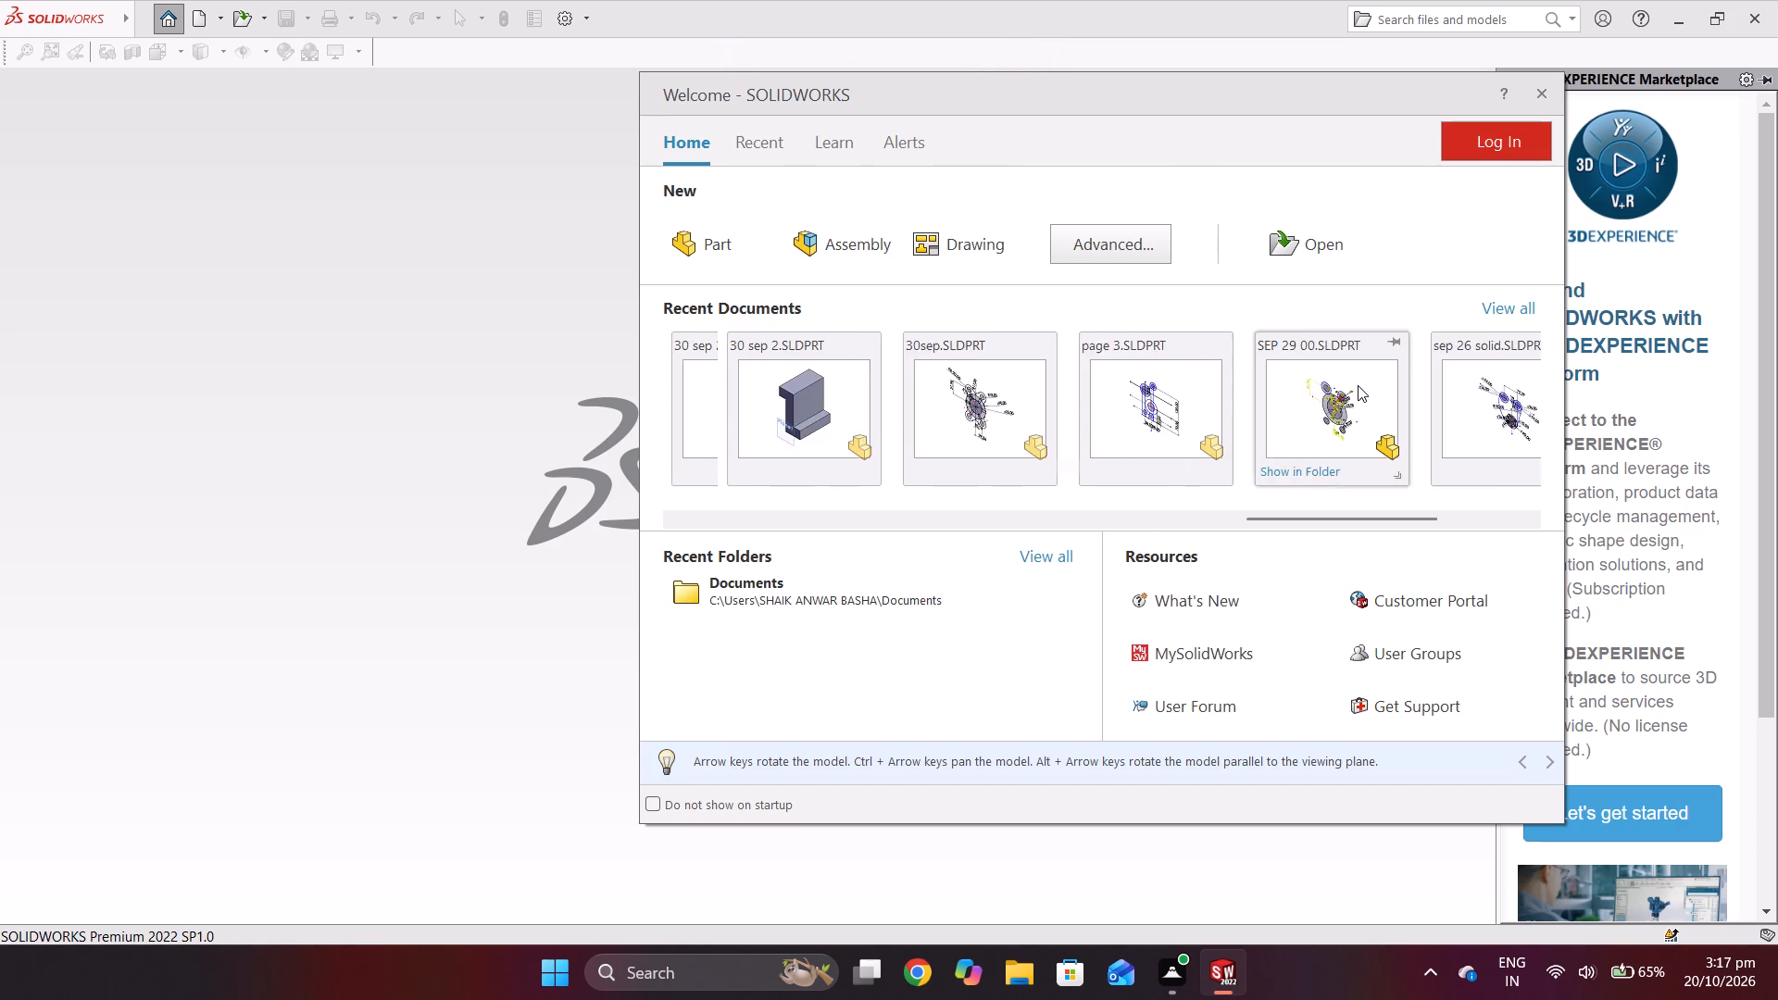
scroll(1358, 385, up, 8)
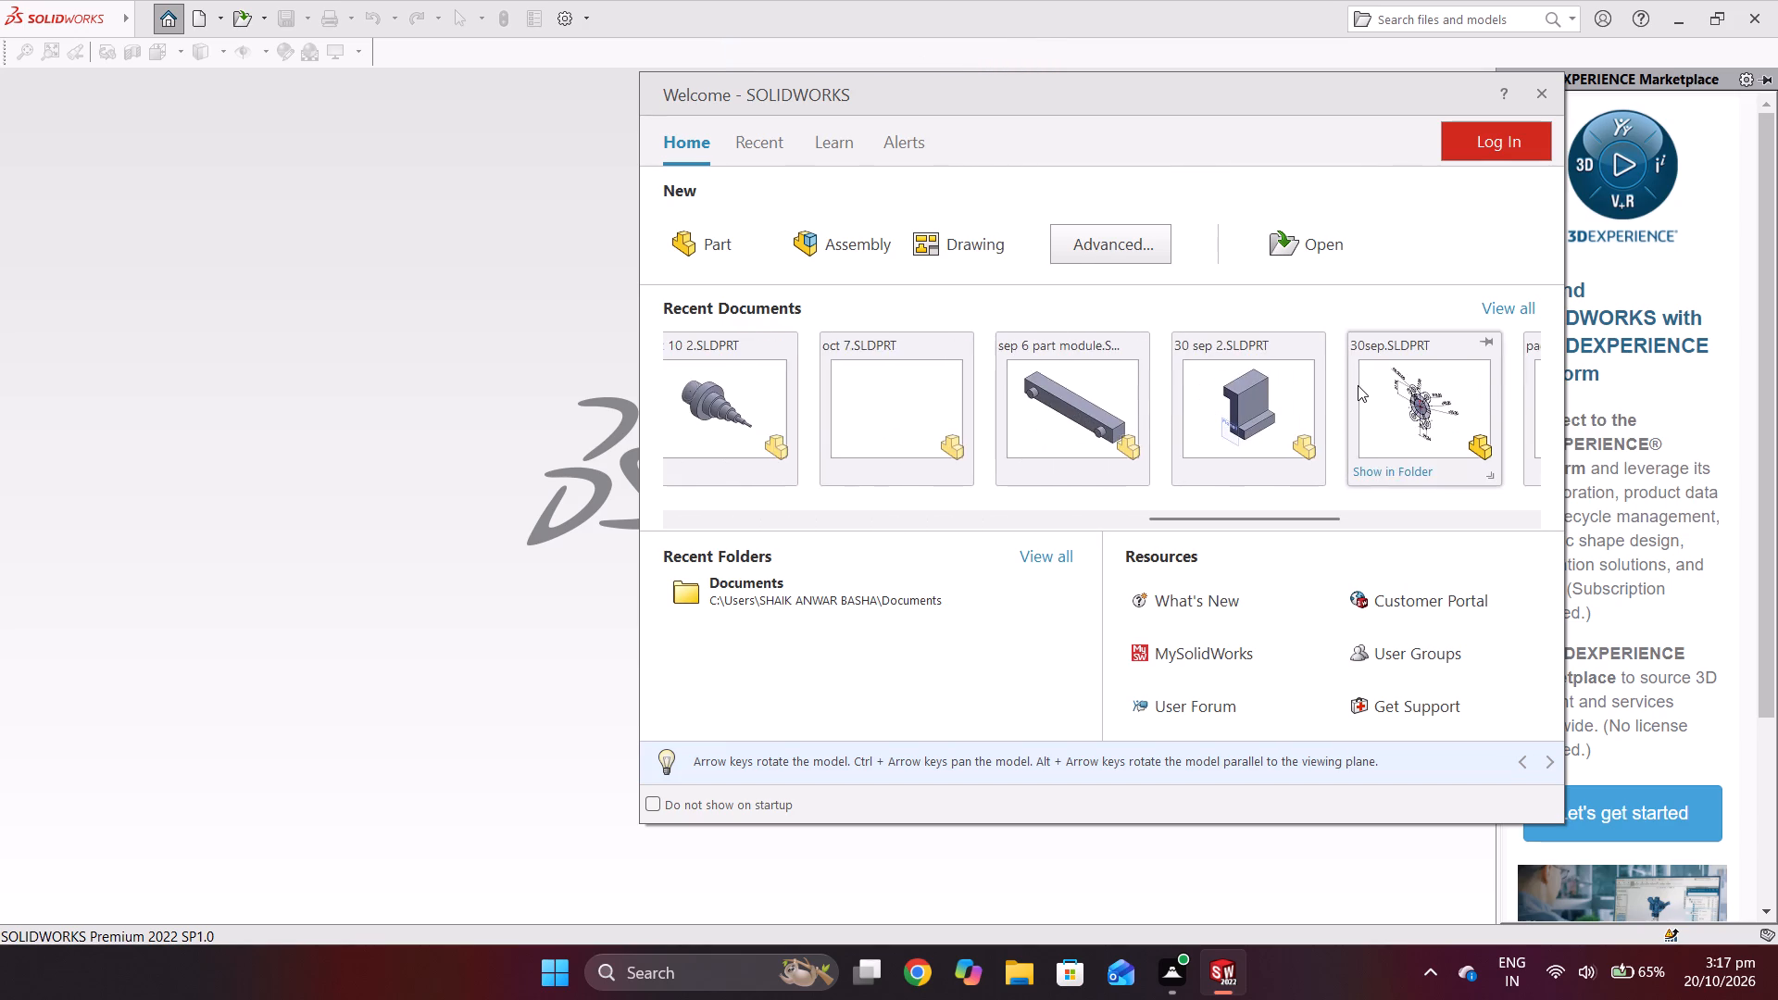
scroll(1358, 385, up, 3)
scroll(1272, 392, up, 2)
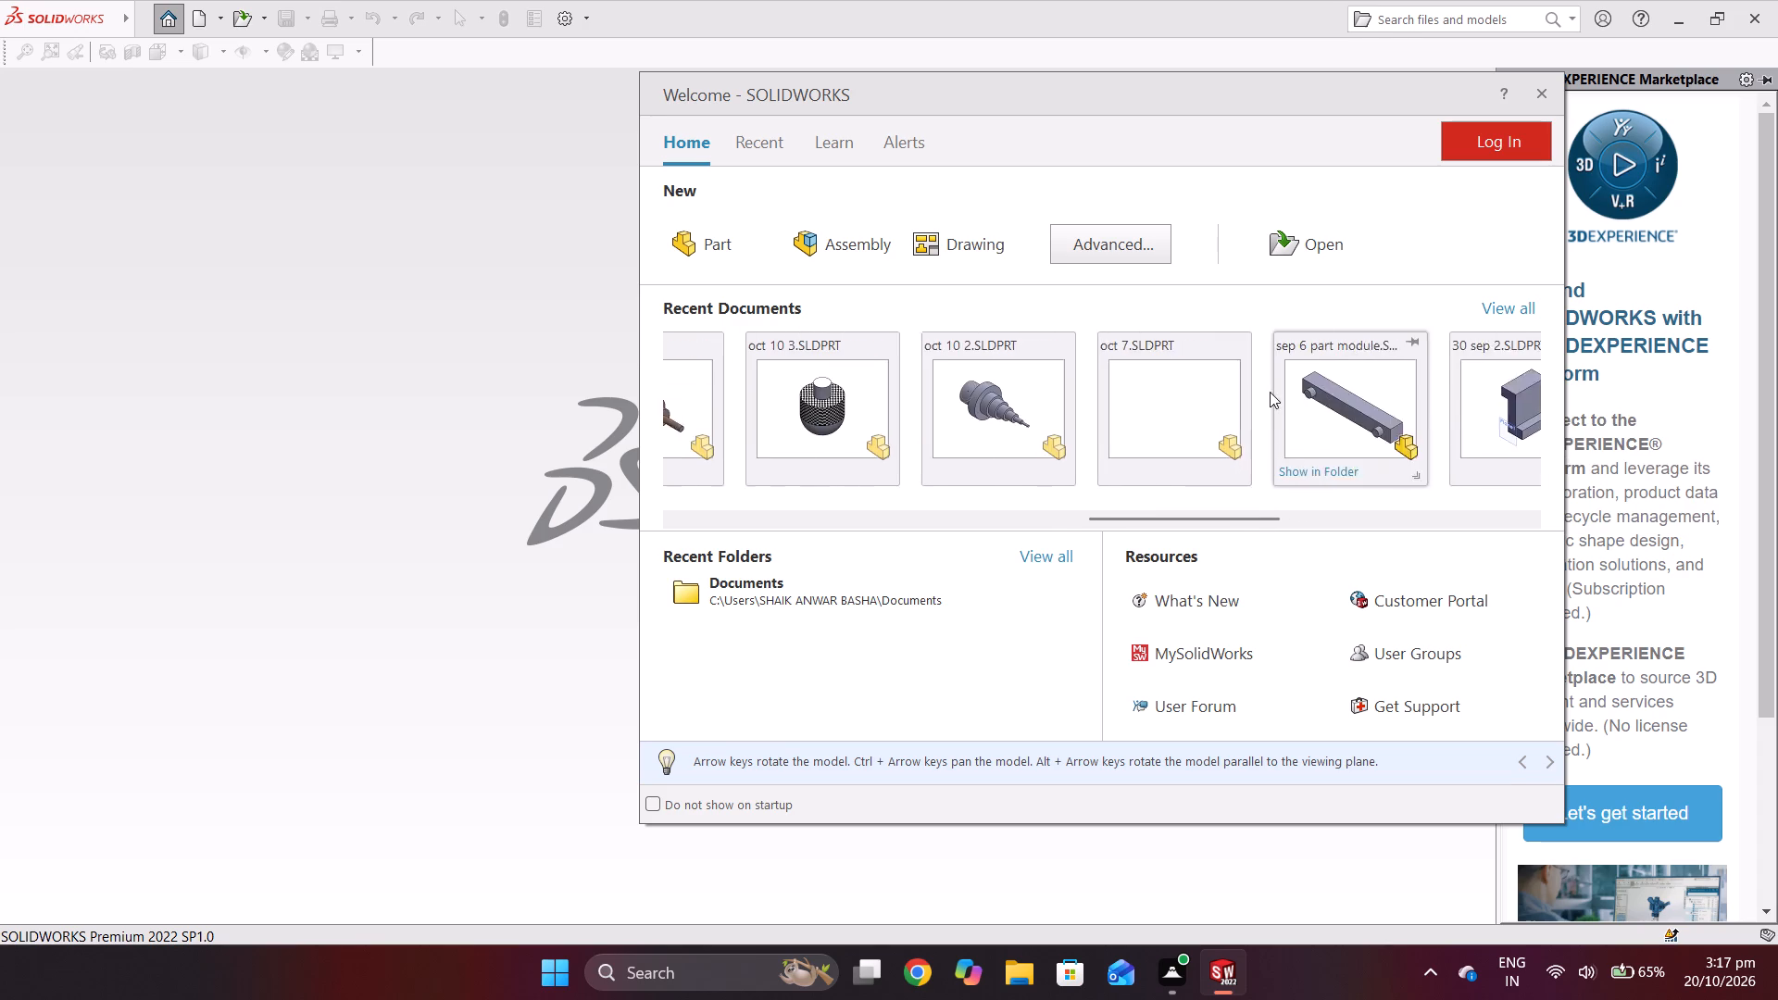
scroll(1270, 392, up, 3)
scroll(1127, 411, up, 2)
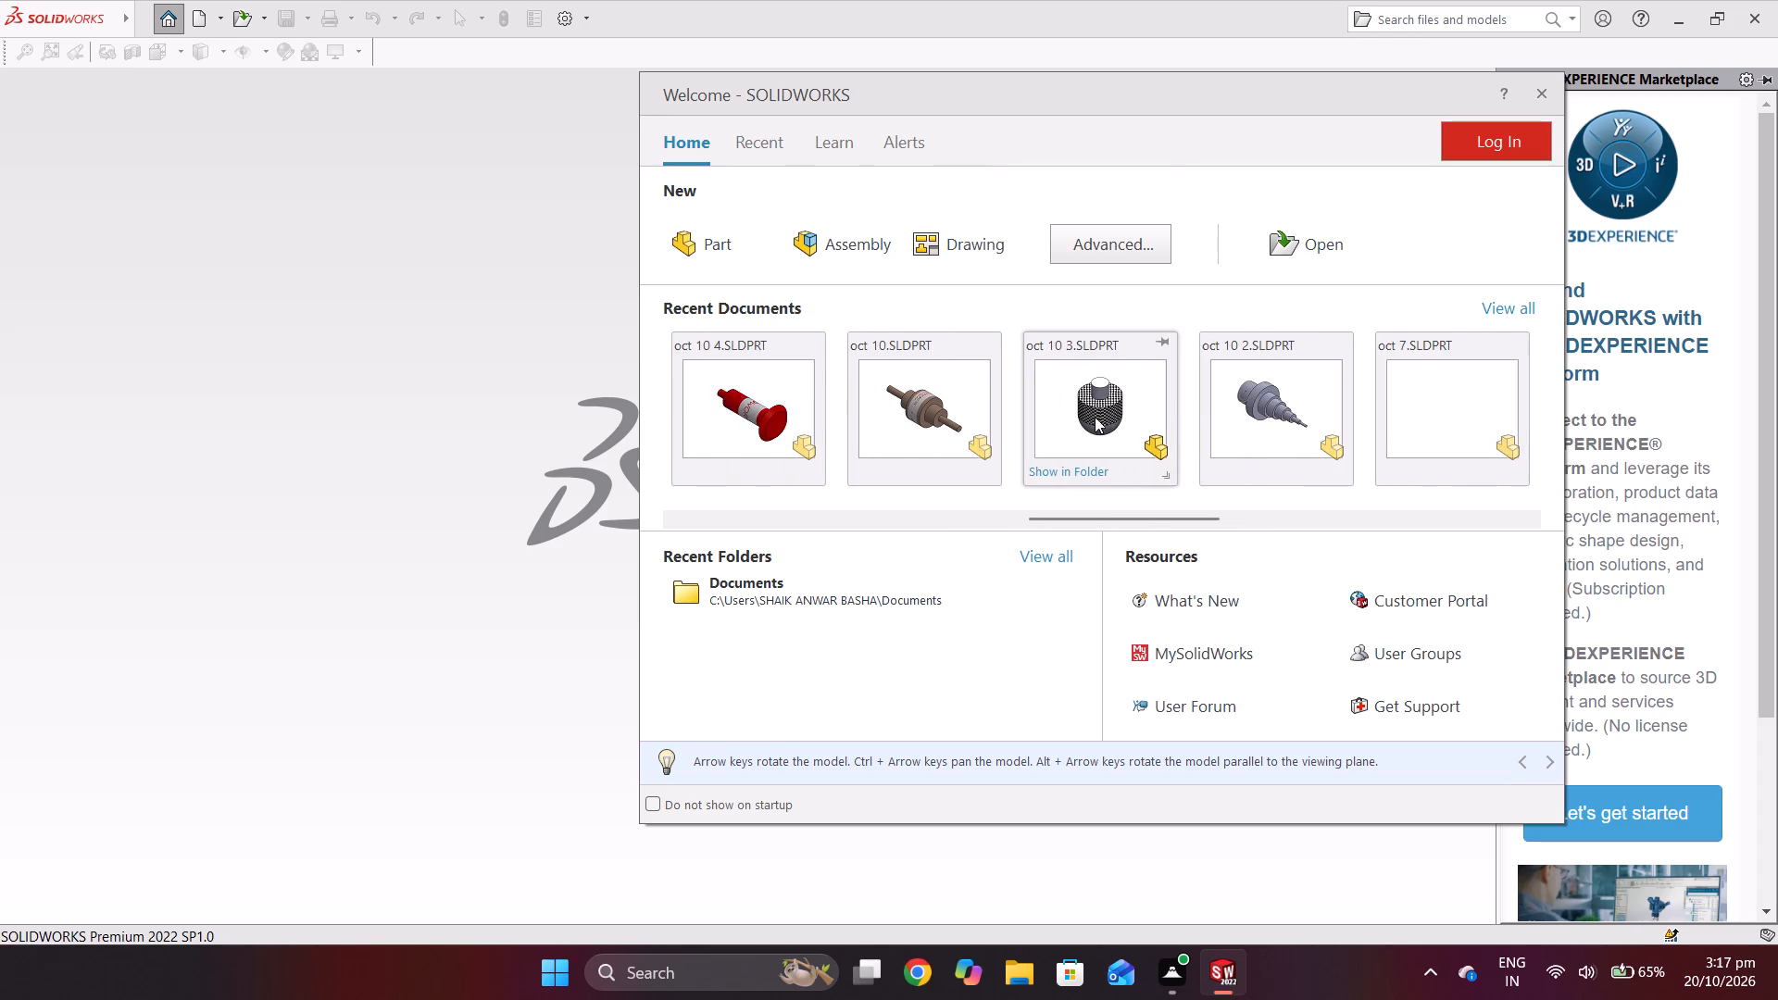
scroll(954, 404, up, 4)
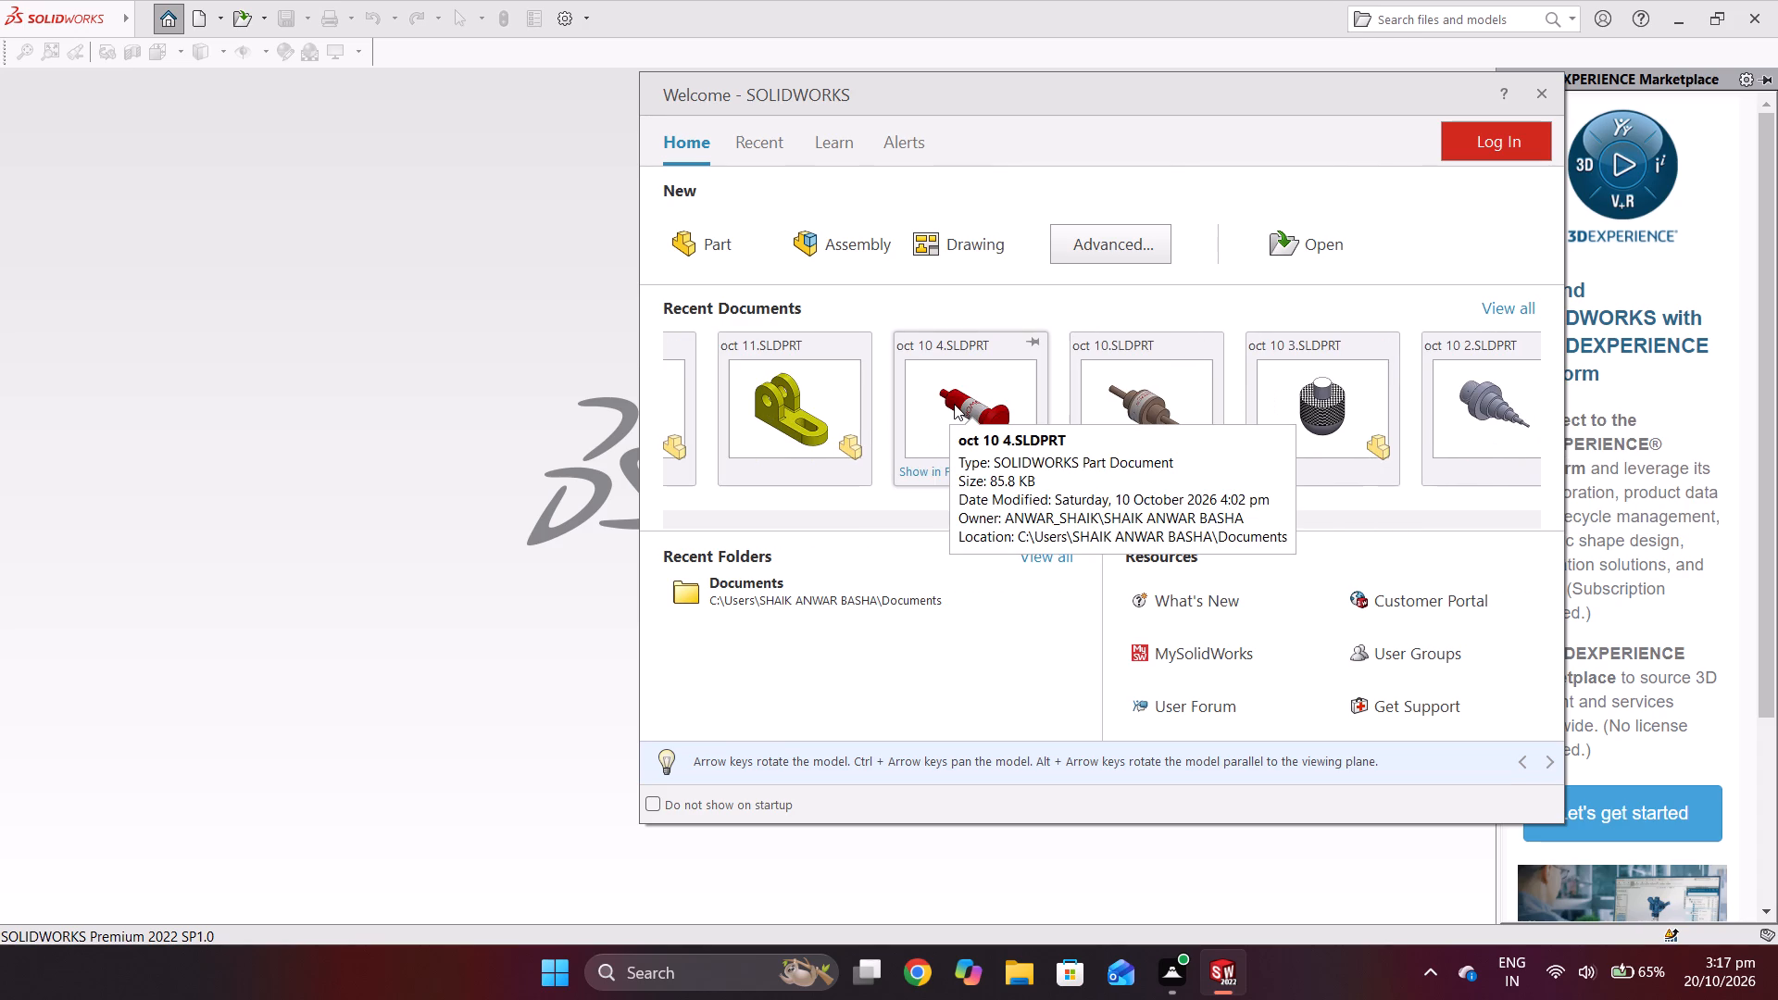
scroll(954, 404, down, 1)
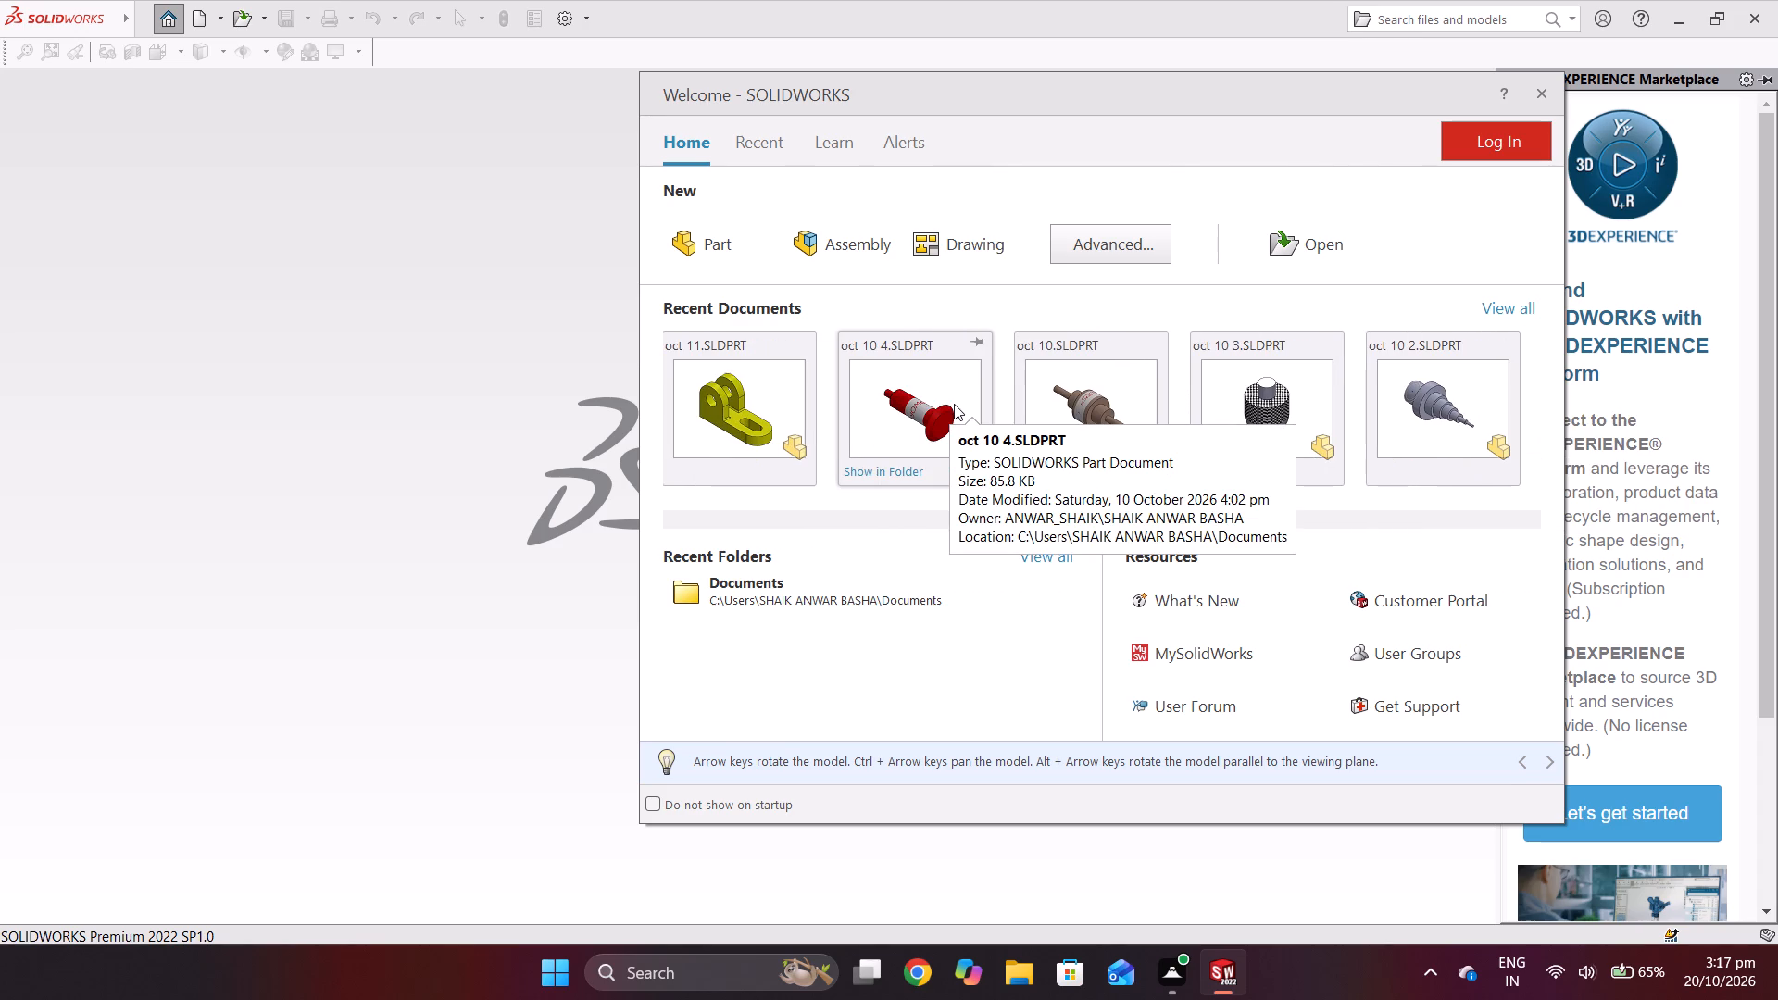
scroll(954, 404, down, 1)
scroll(904, 414, up, 1)
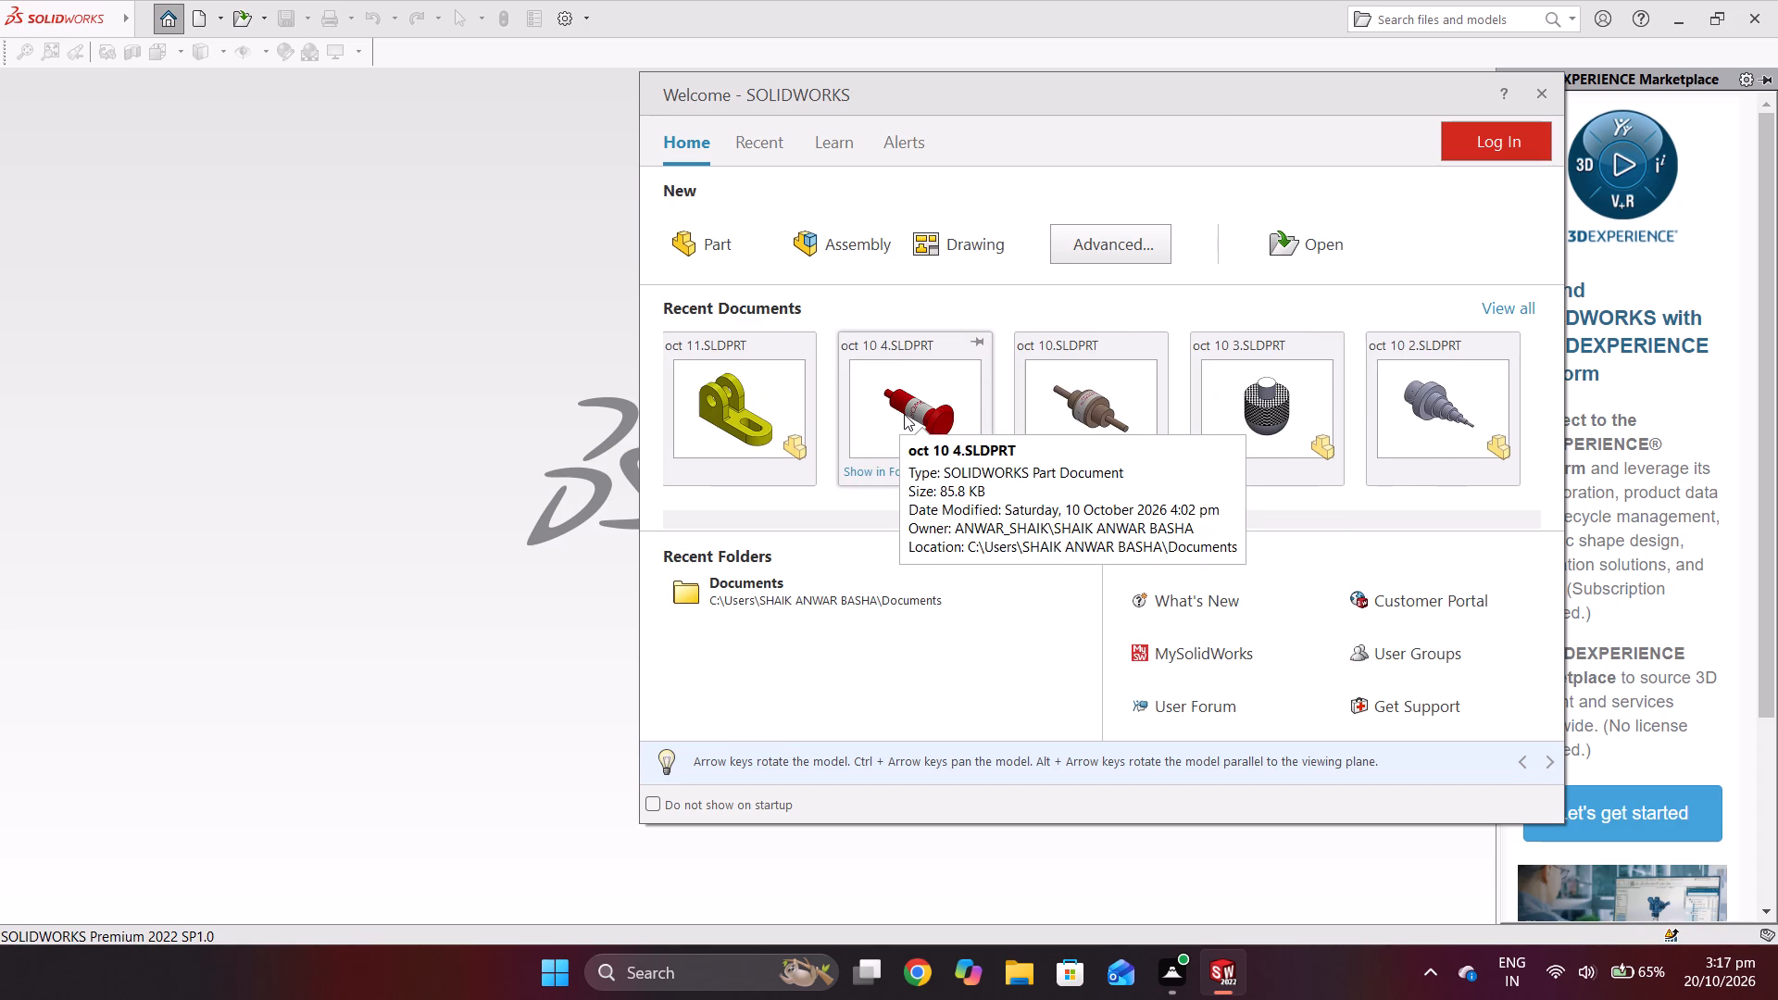
scroll(904, 414, up, 1)
scroll(792, 443, up, 2)
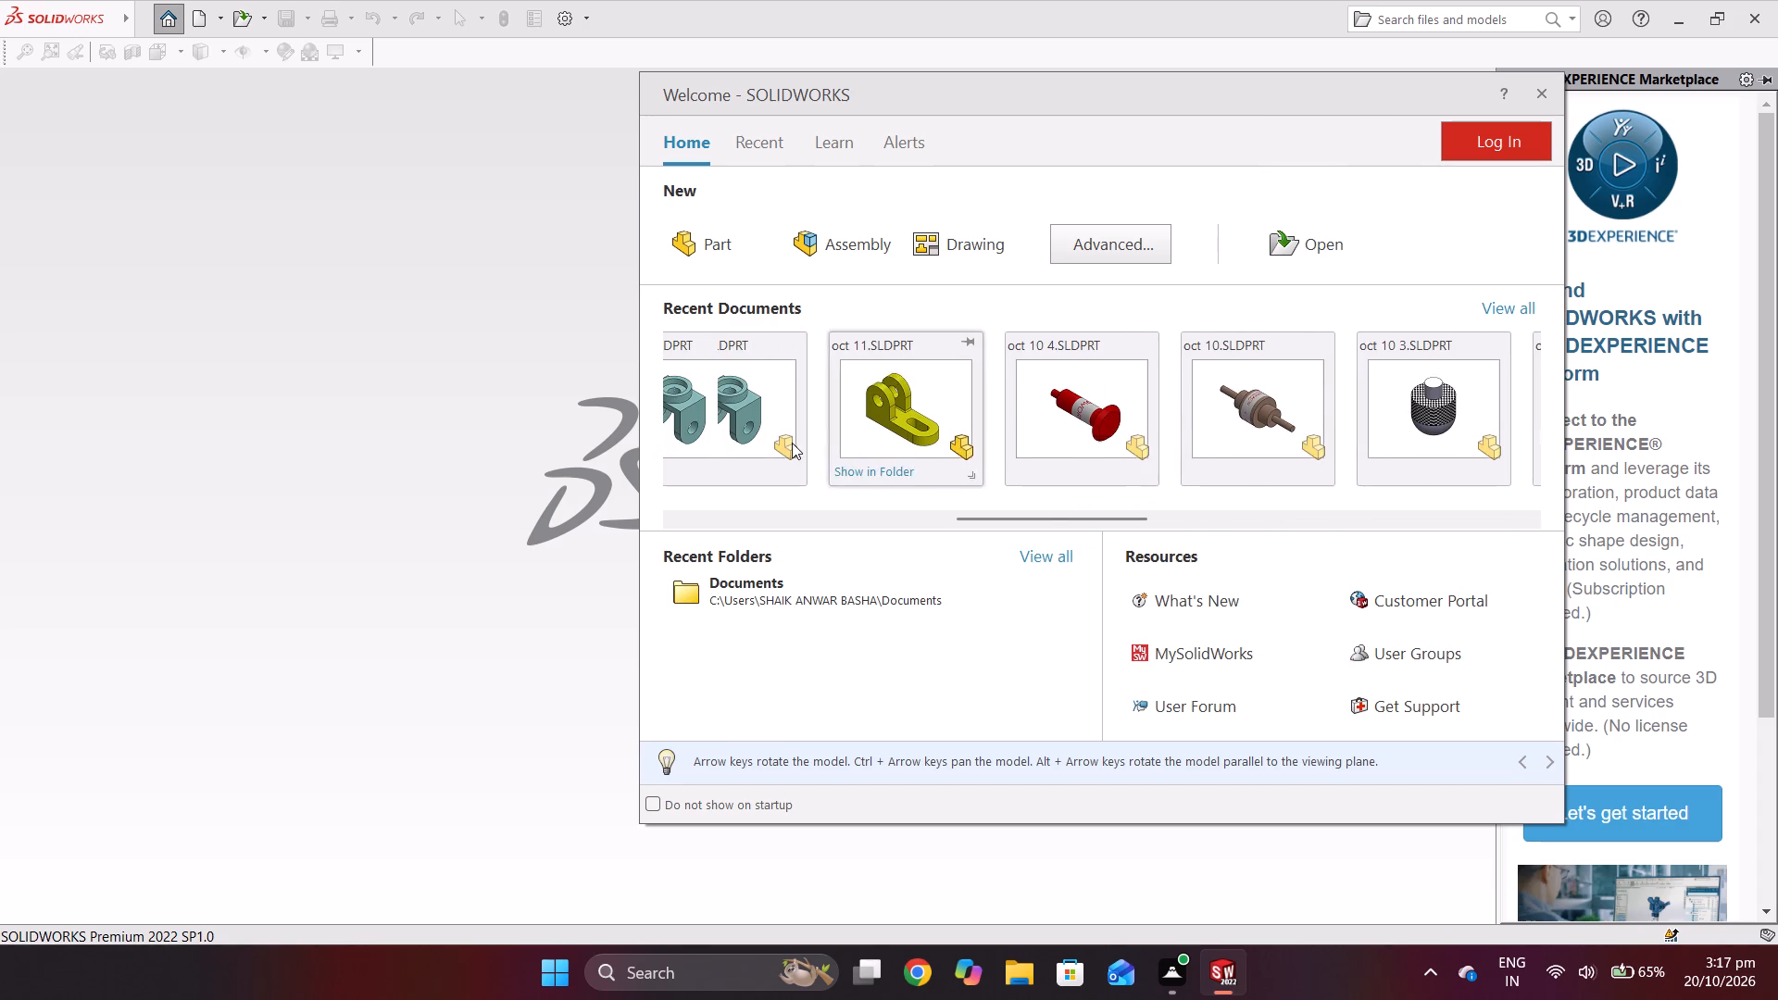
scroll(792, 443, up, 7)
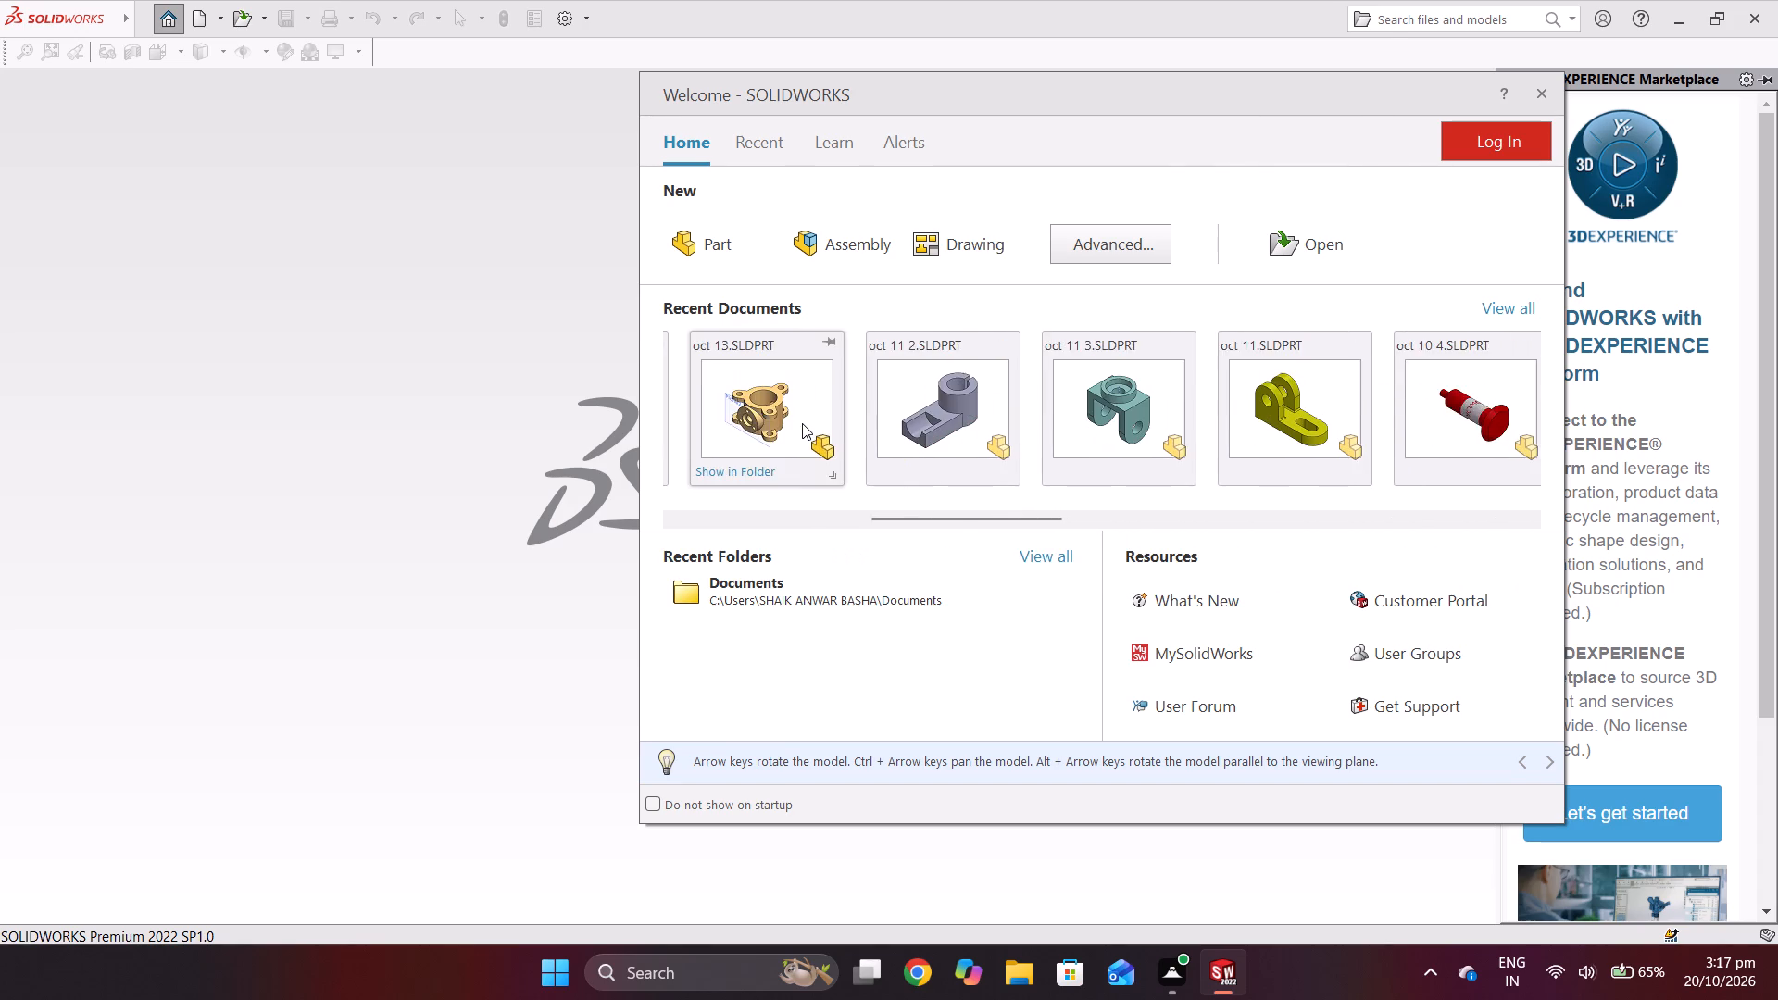
scroll(802, 423, up, 14)
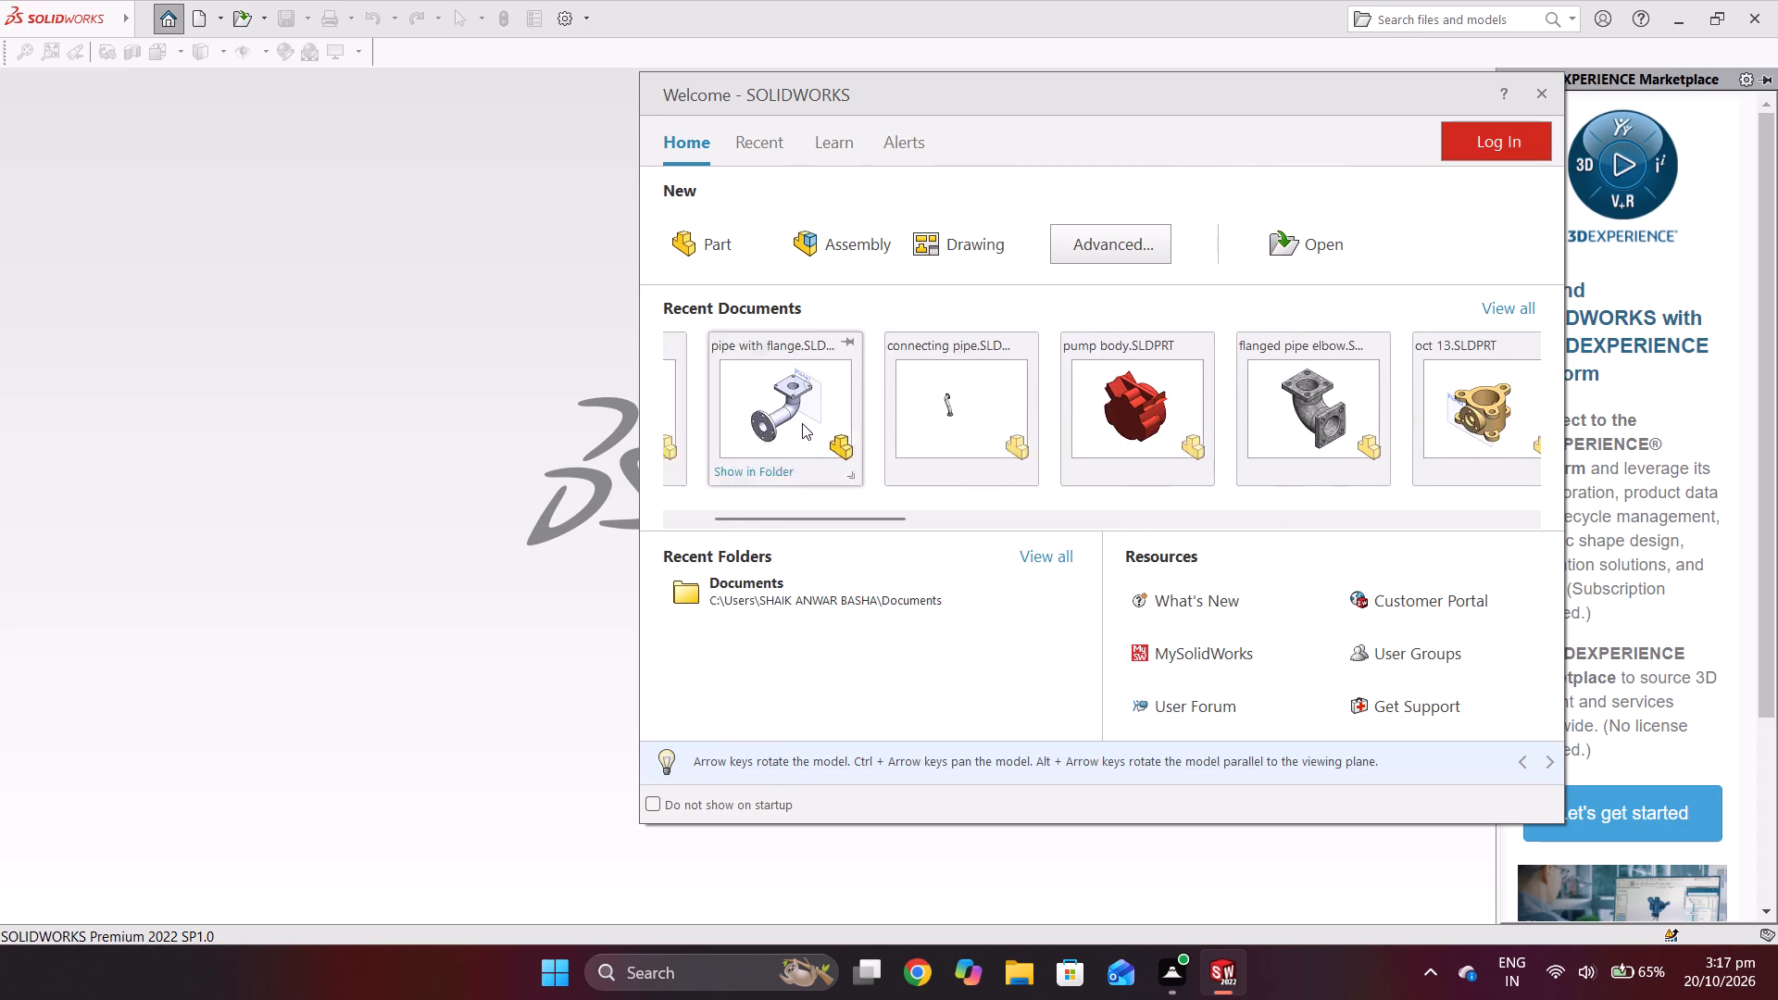
scroll(802, 423, up, 8)
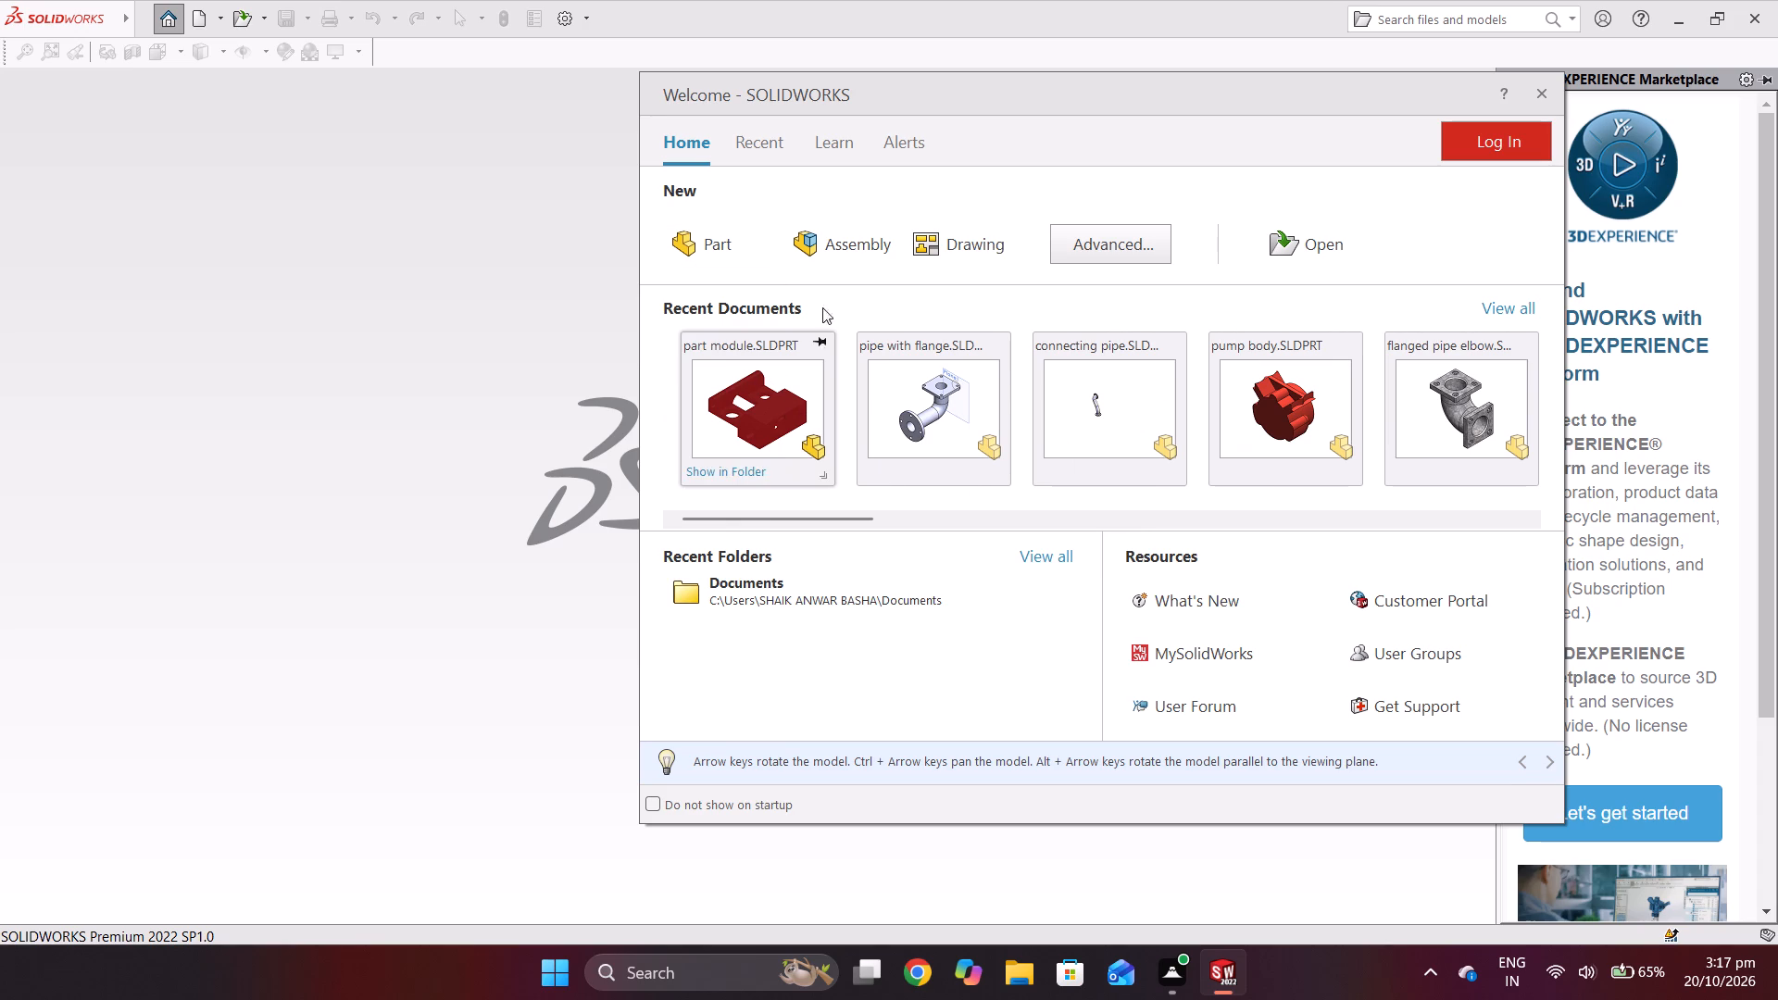
Create a new part document.
click(738, 260)
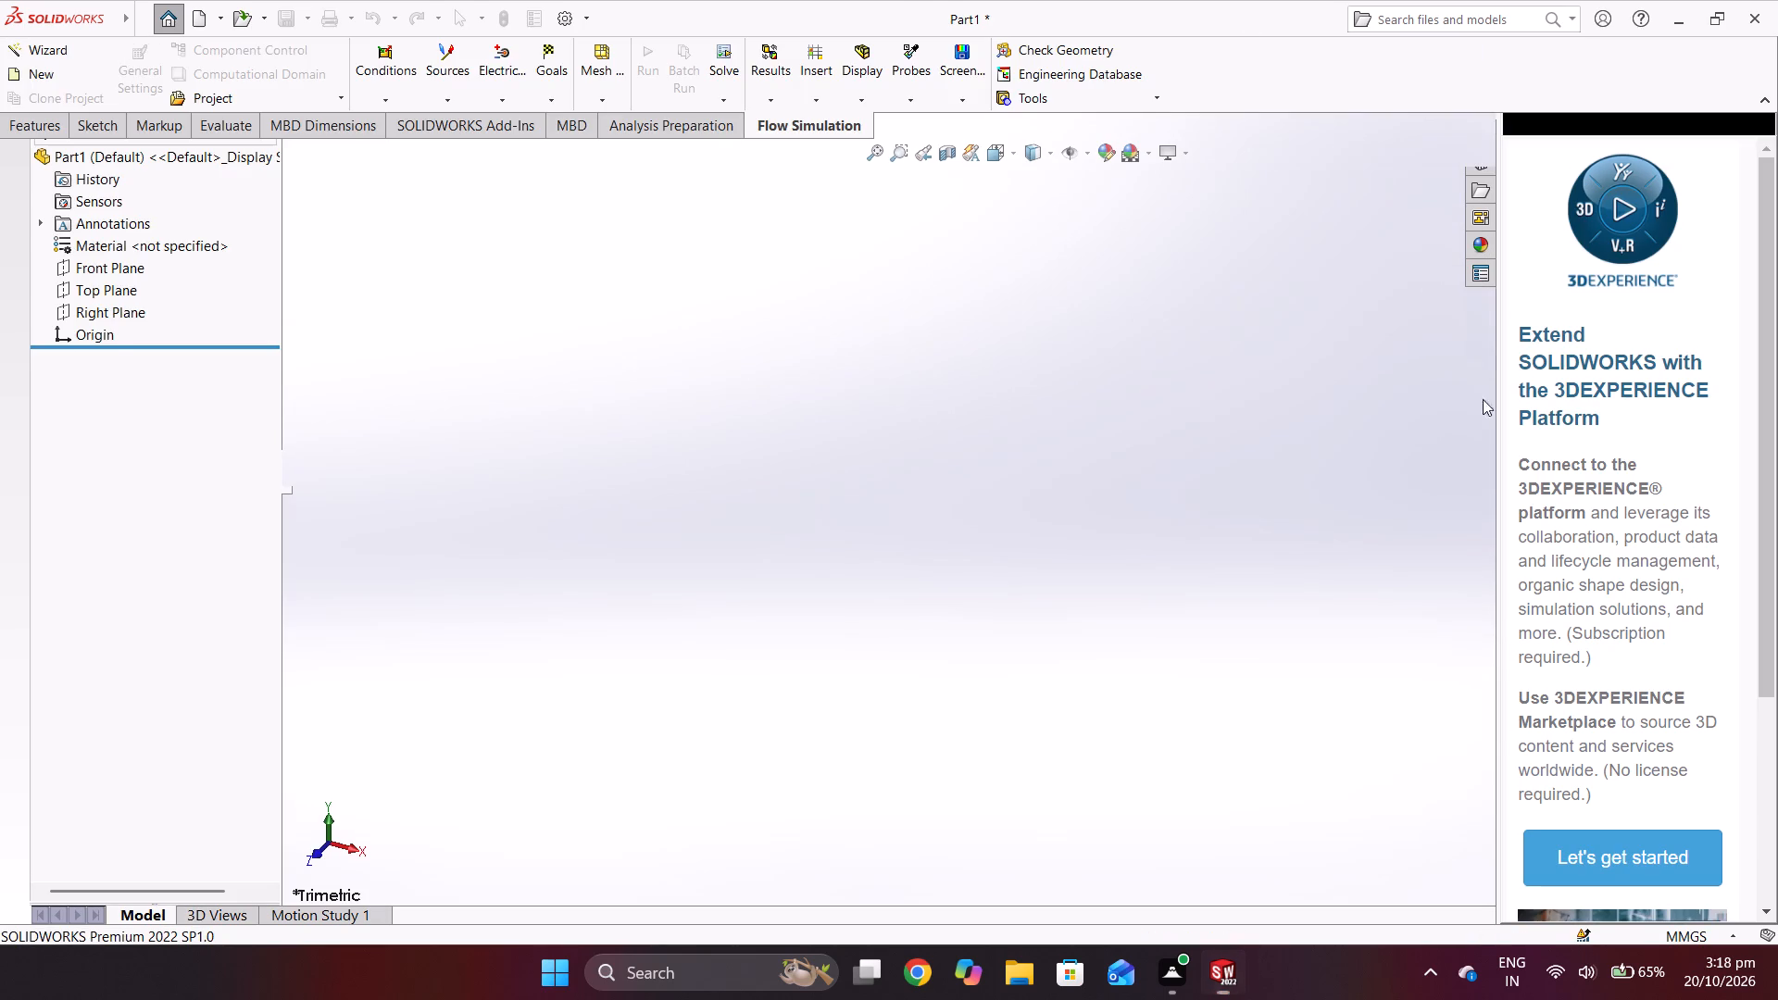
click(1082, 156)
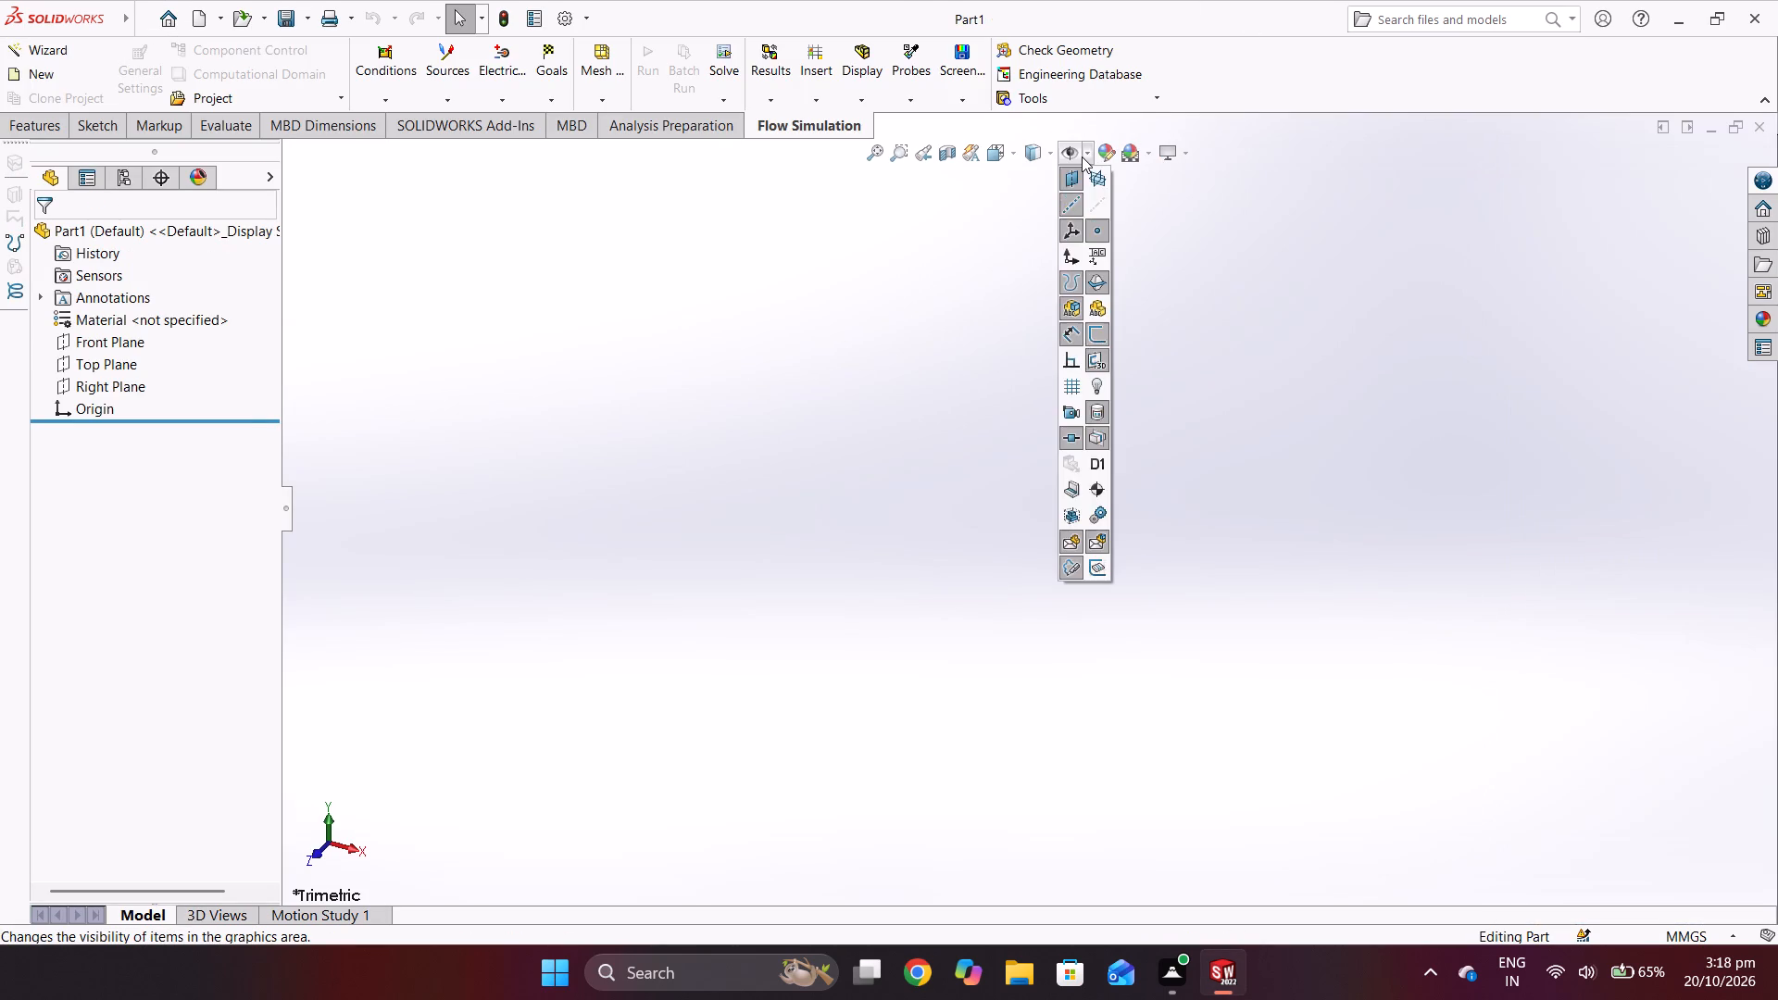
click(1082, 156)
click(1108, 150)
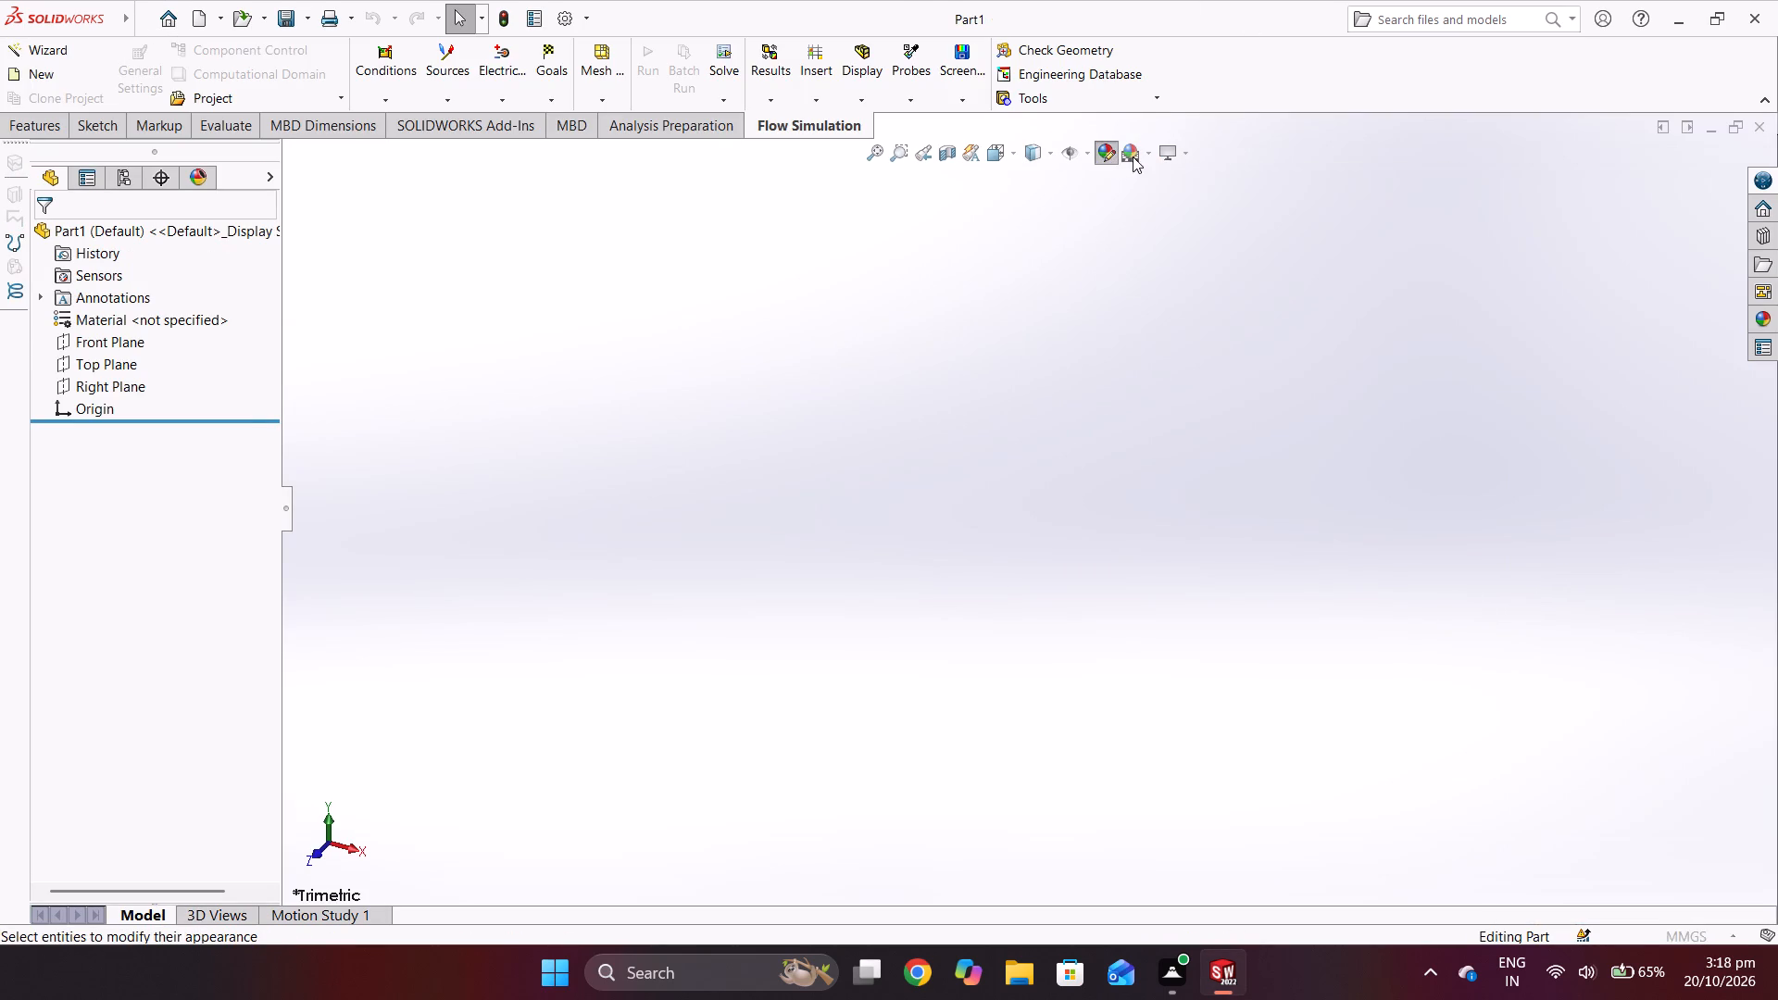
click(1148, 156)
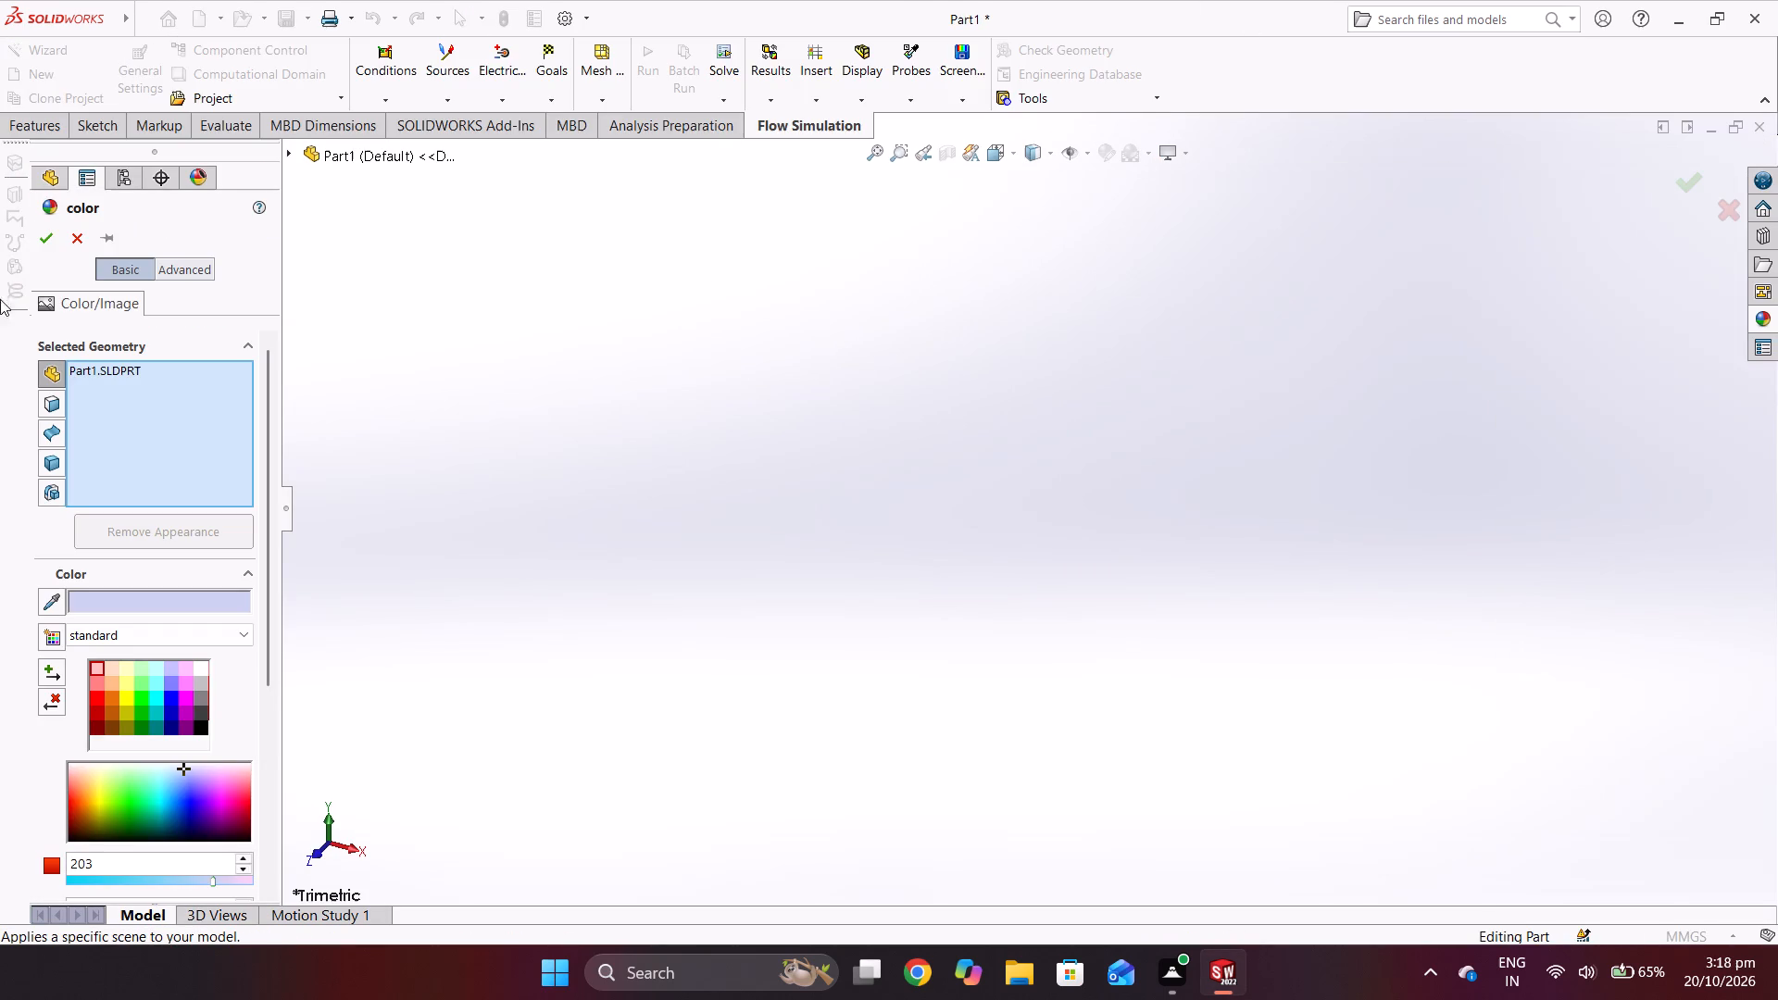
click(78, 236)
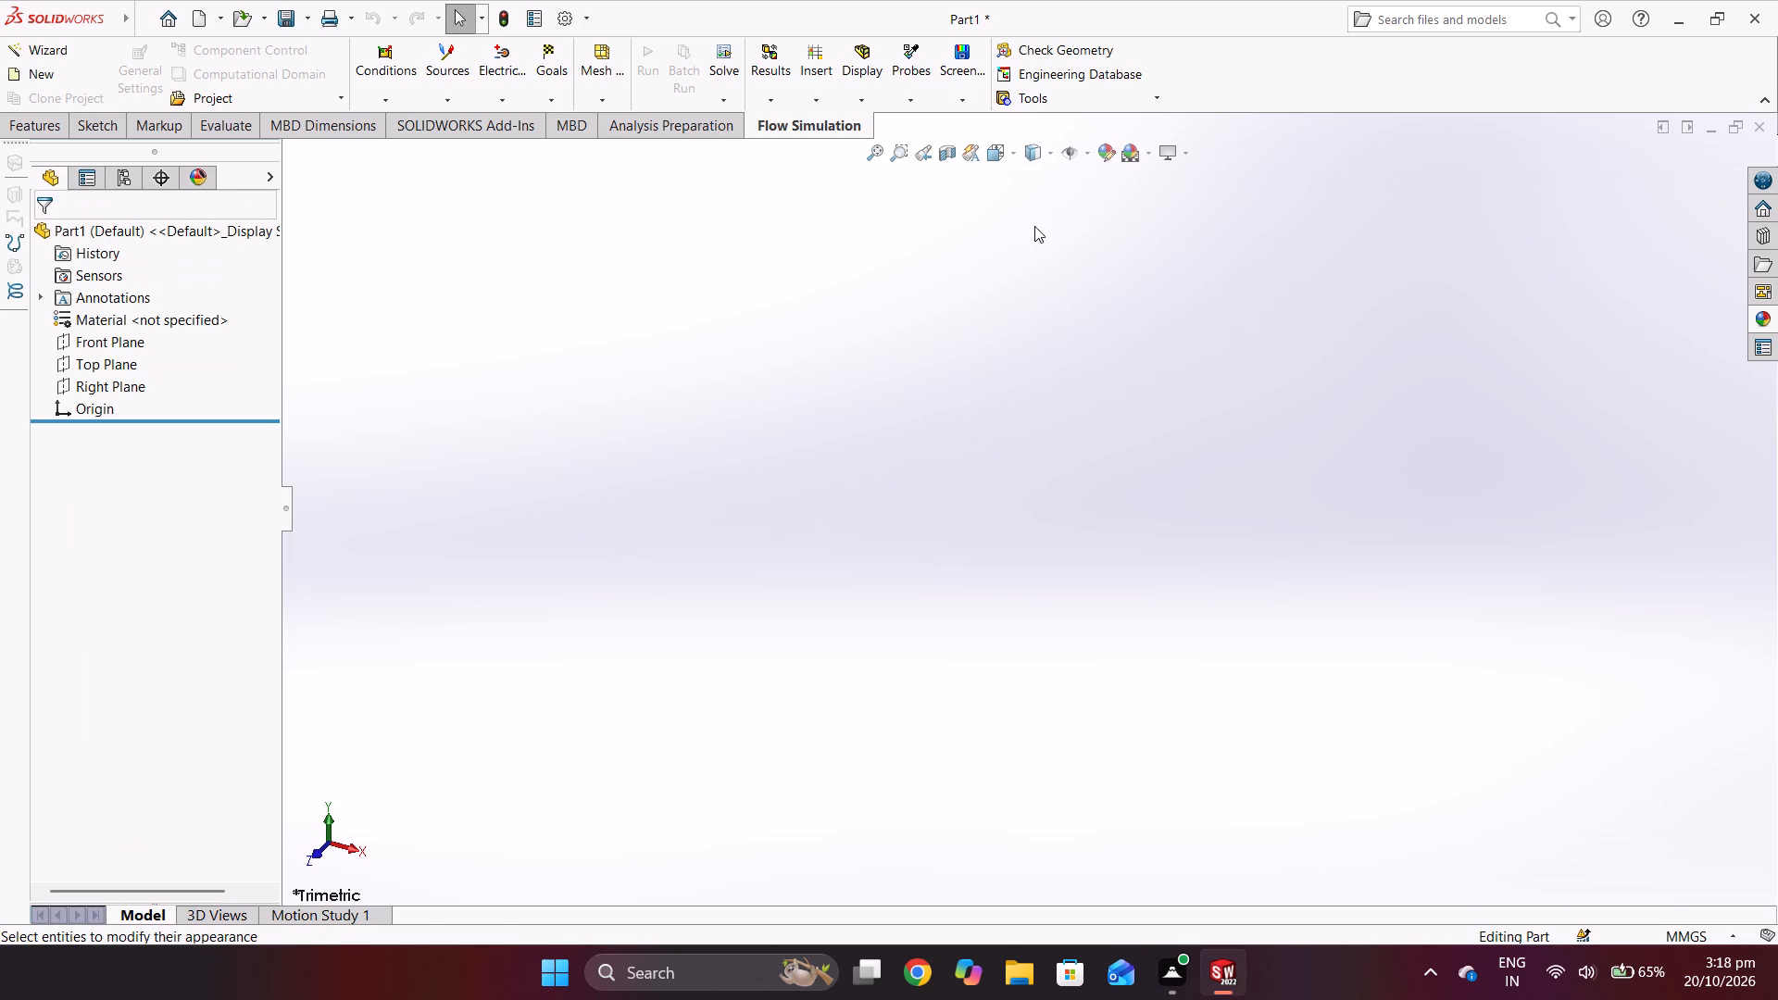
Change the graphics area's background scene to plain white.
click(1184, 156)
click(1184, 156)
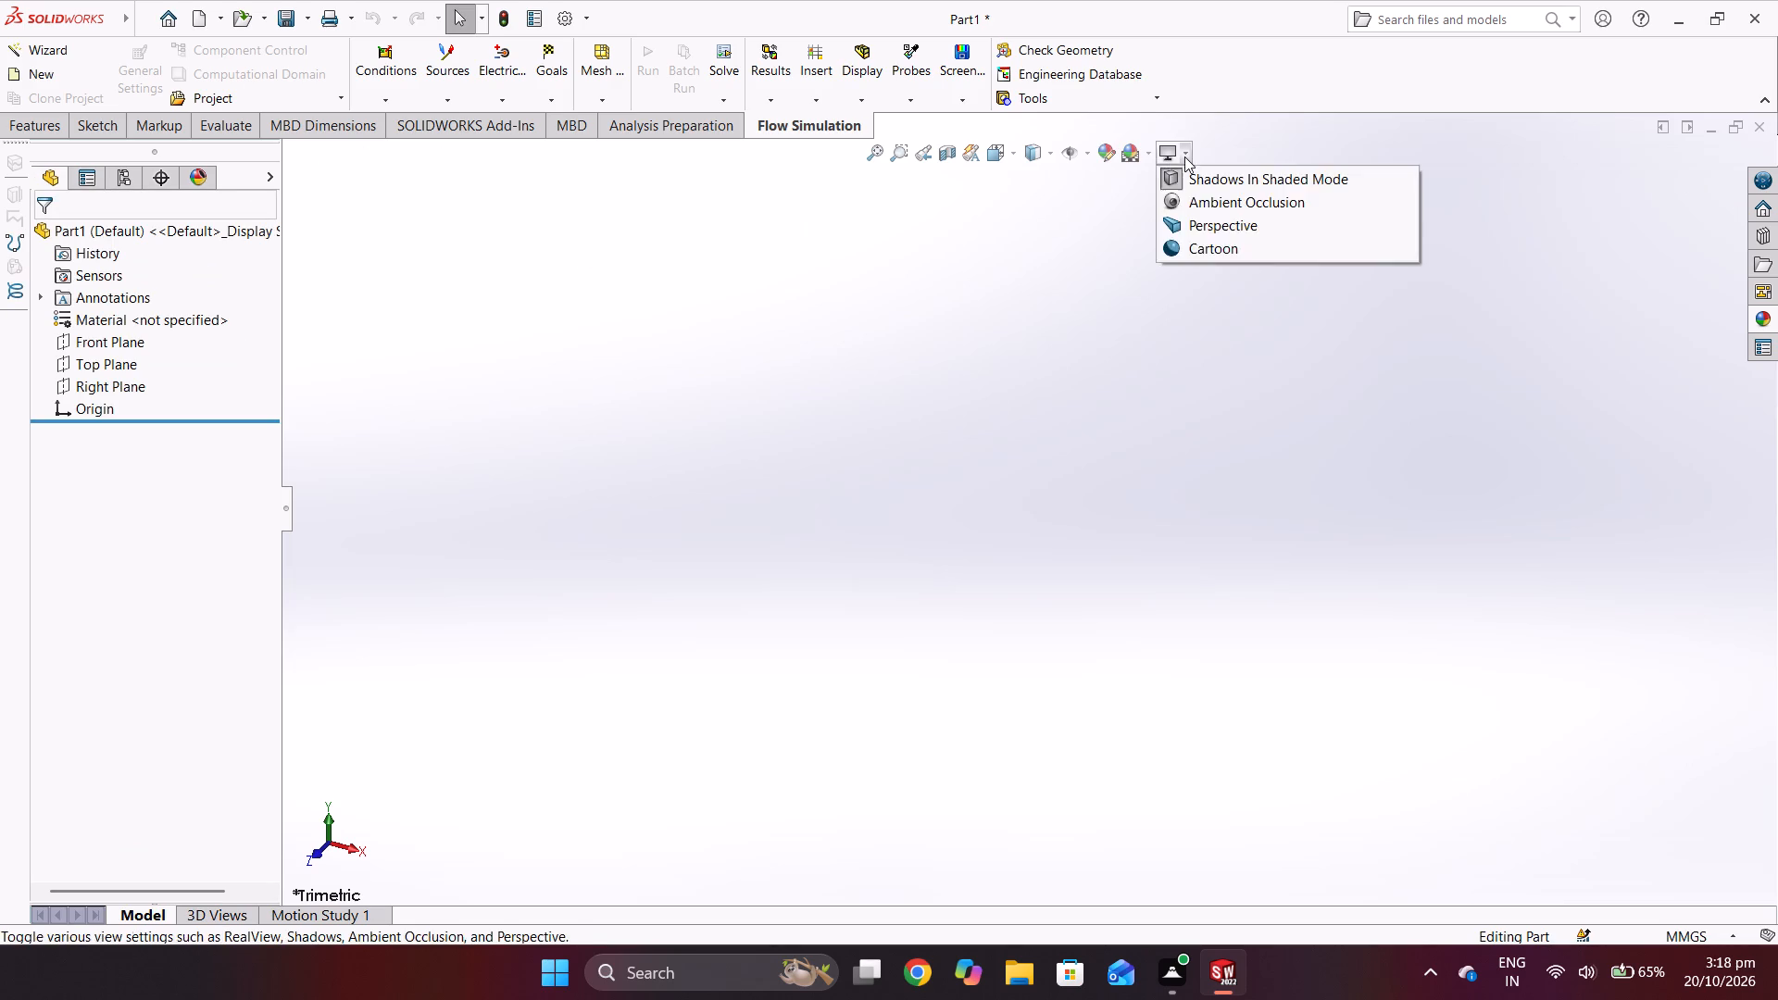
click(1148, 153)
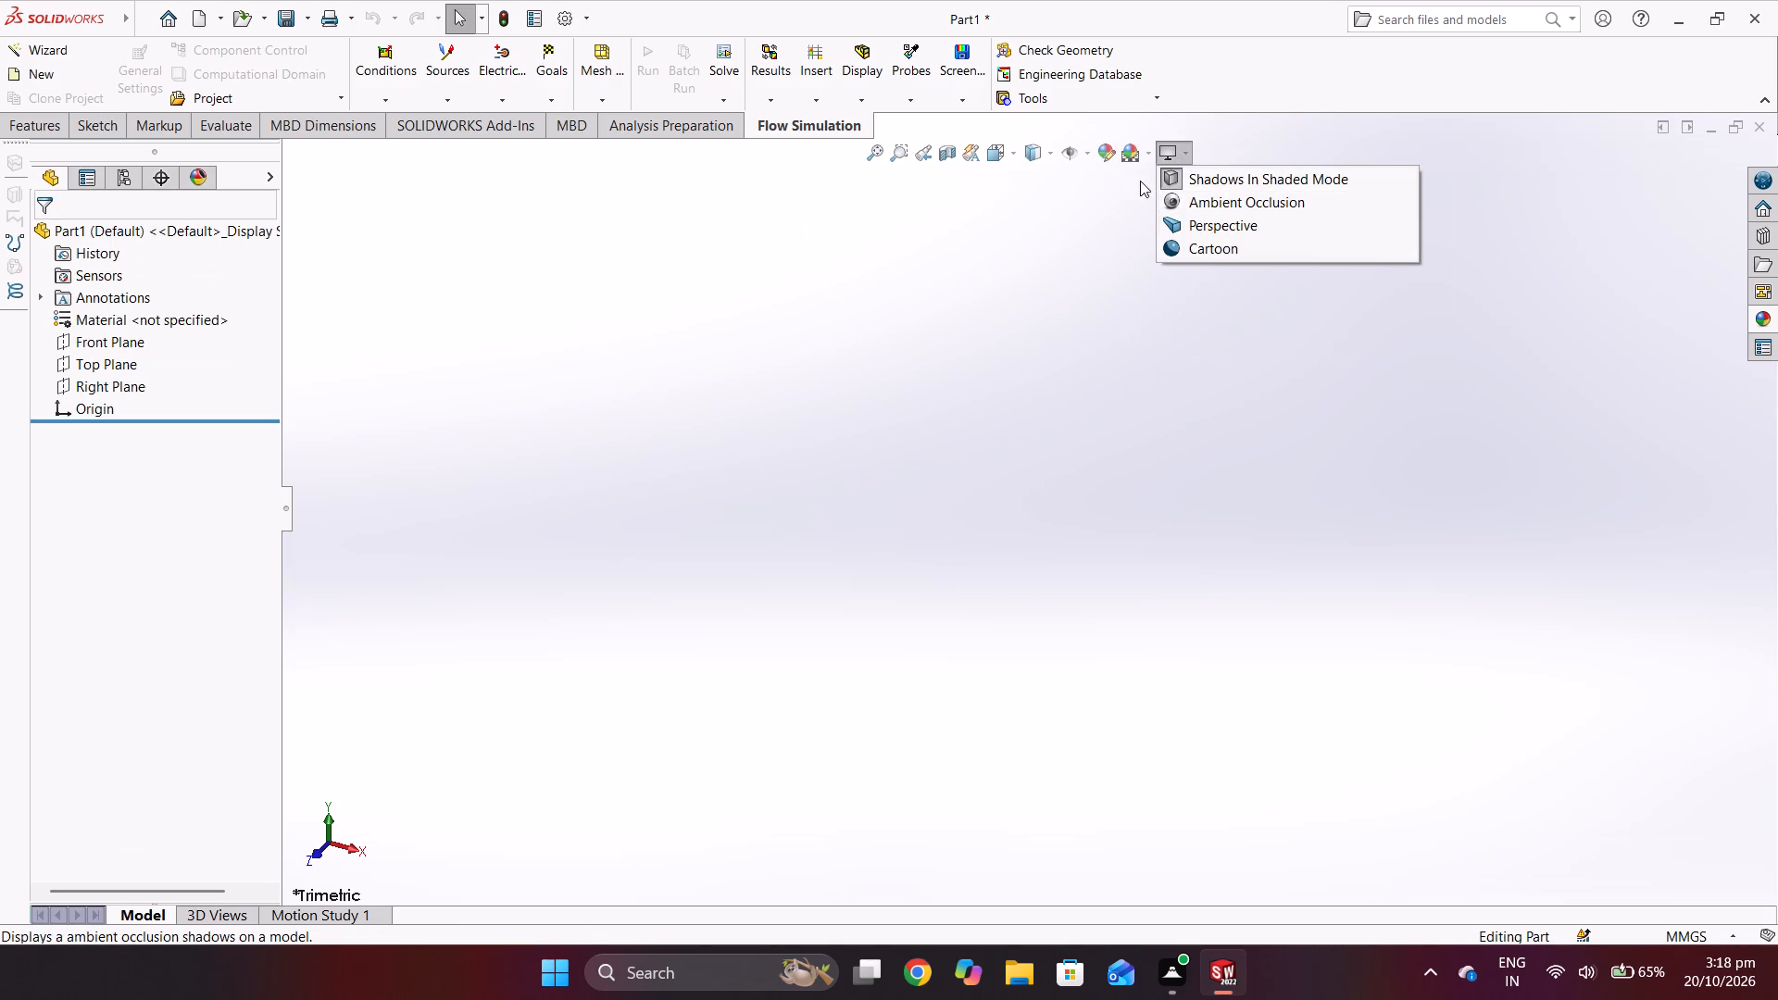
click(1151, 205)
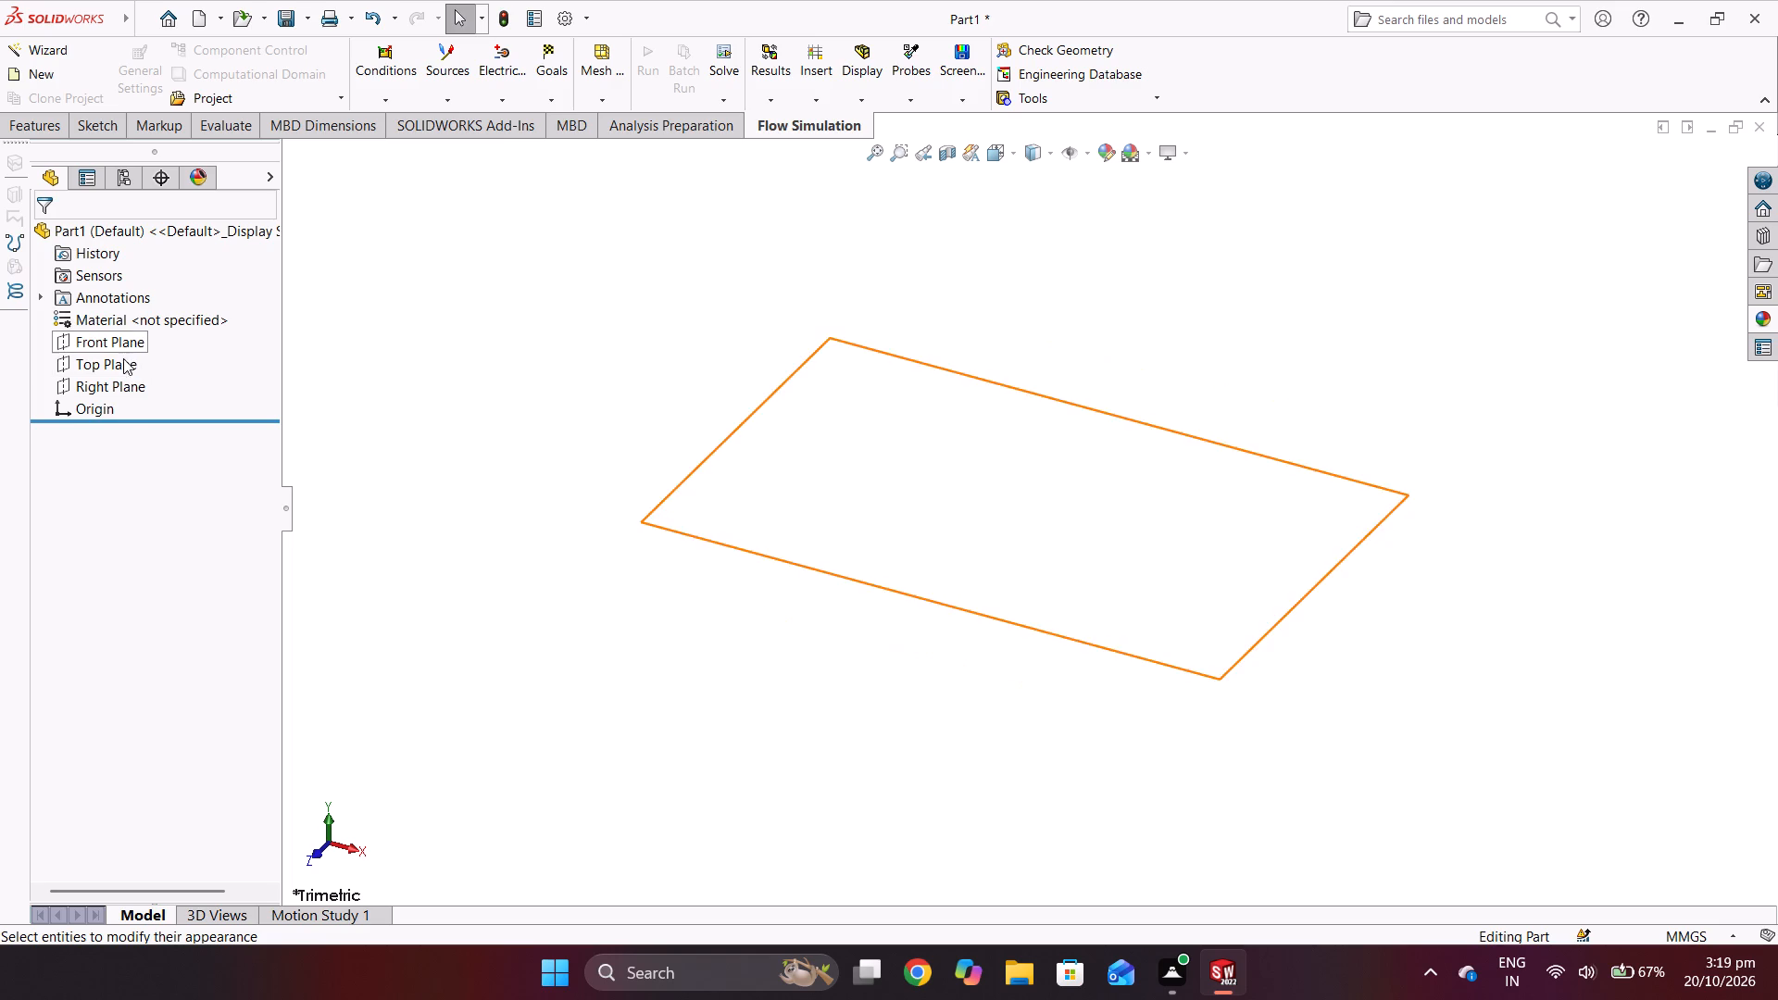
Start a sketch on the Right Plane and draw a circle centred on the origin with a radius of about 67 mm.
click(116, 388)
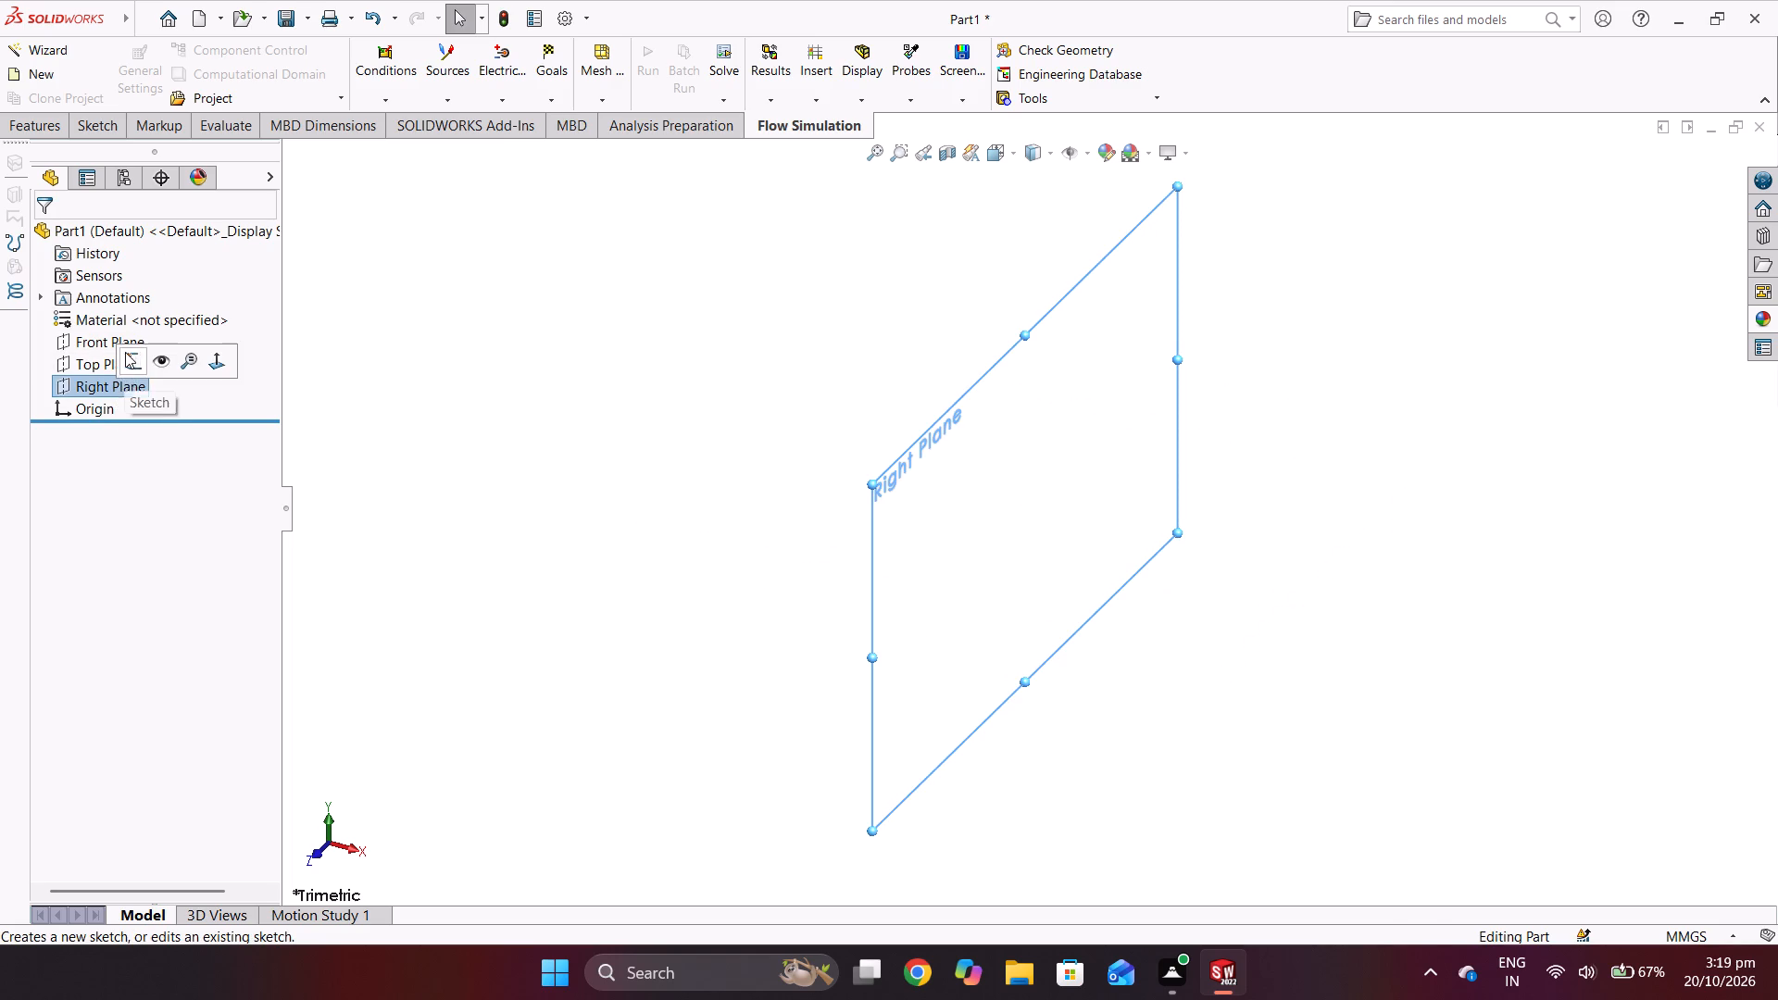
click(125, 352)
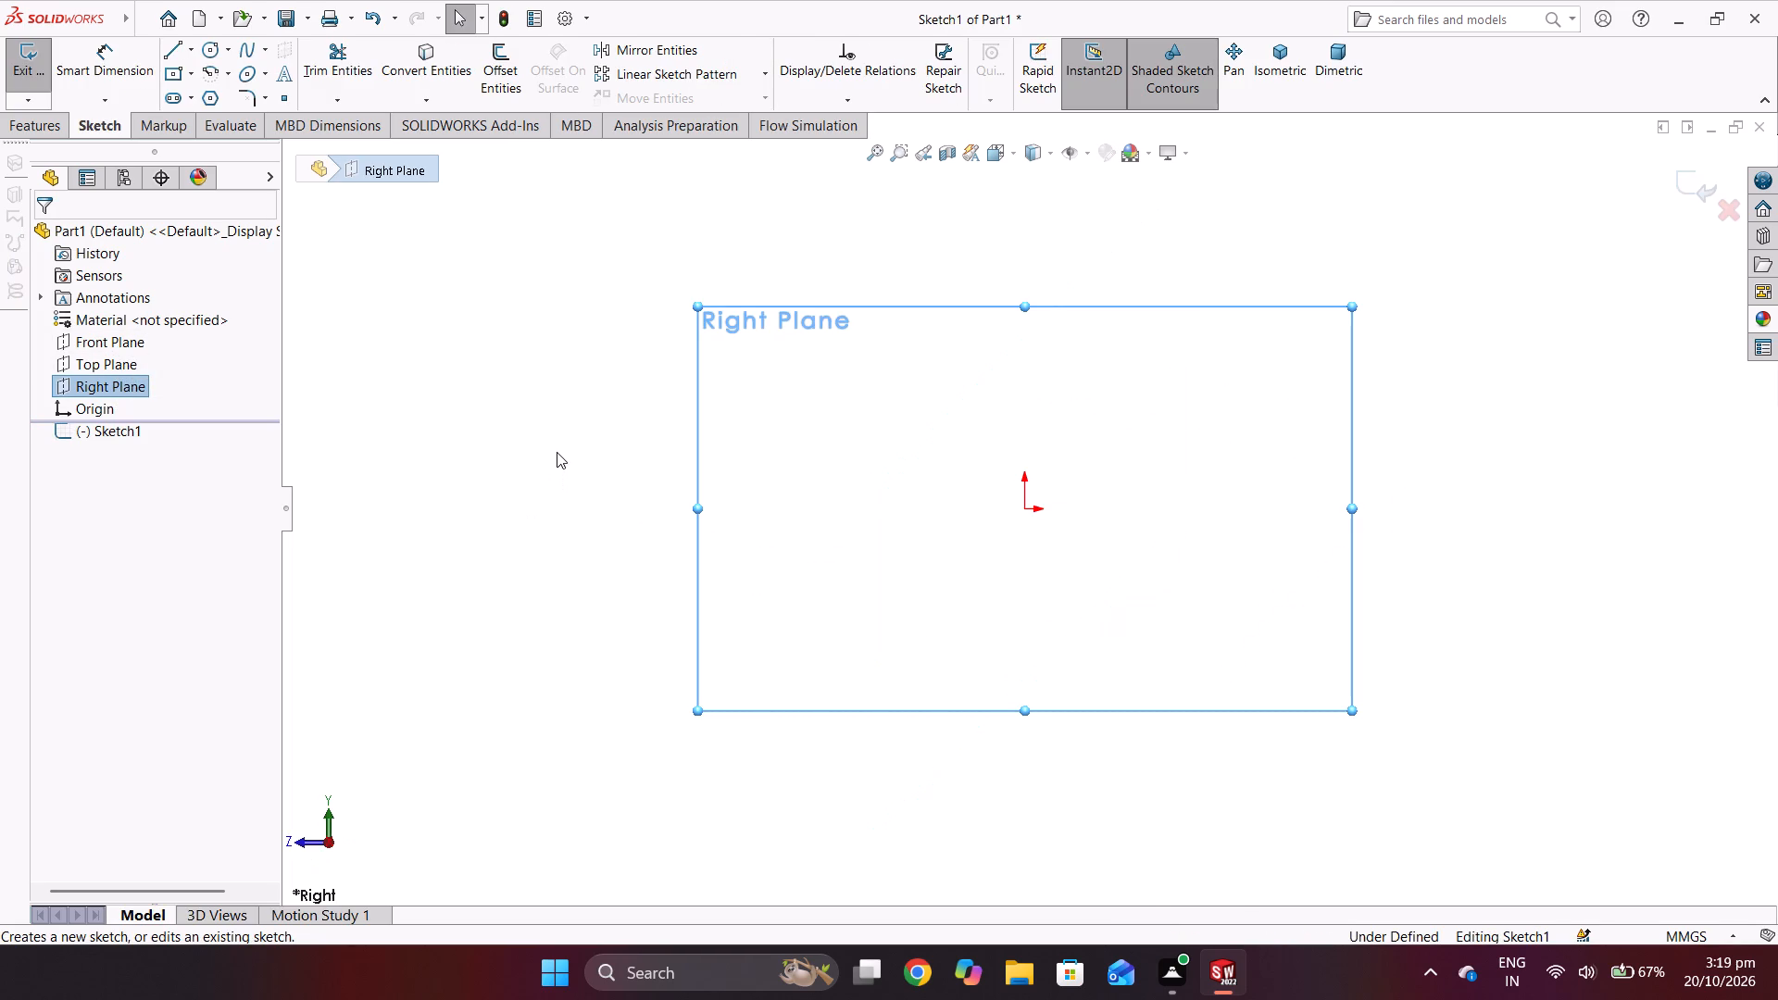
click(205, 47)
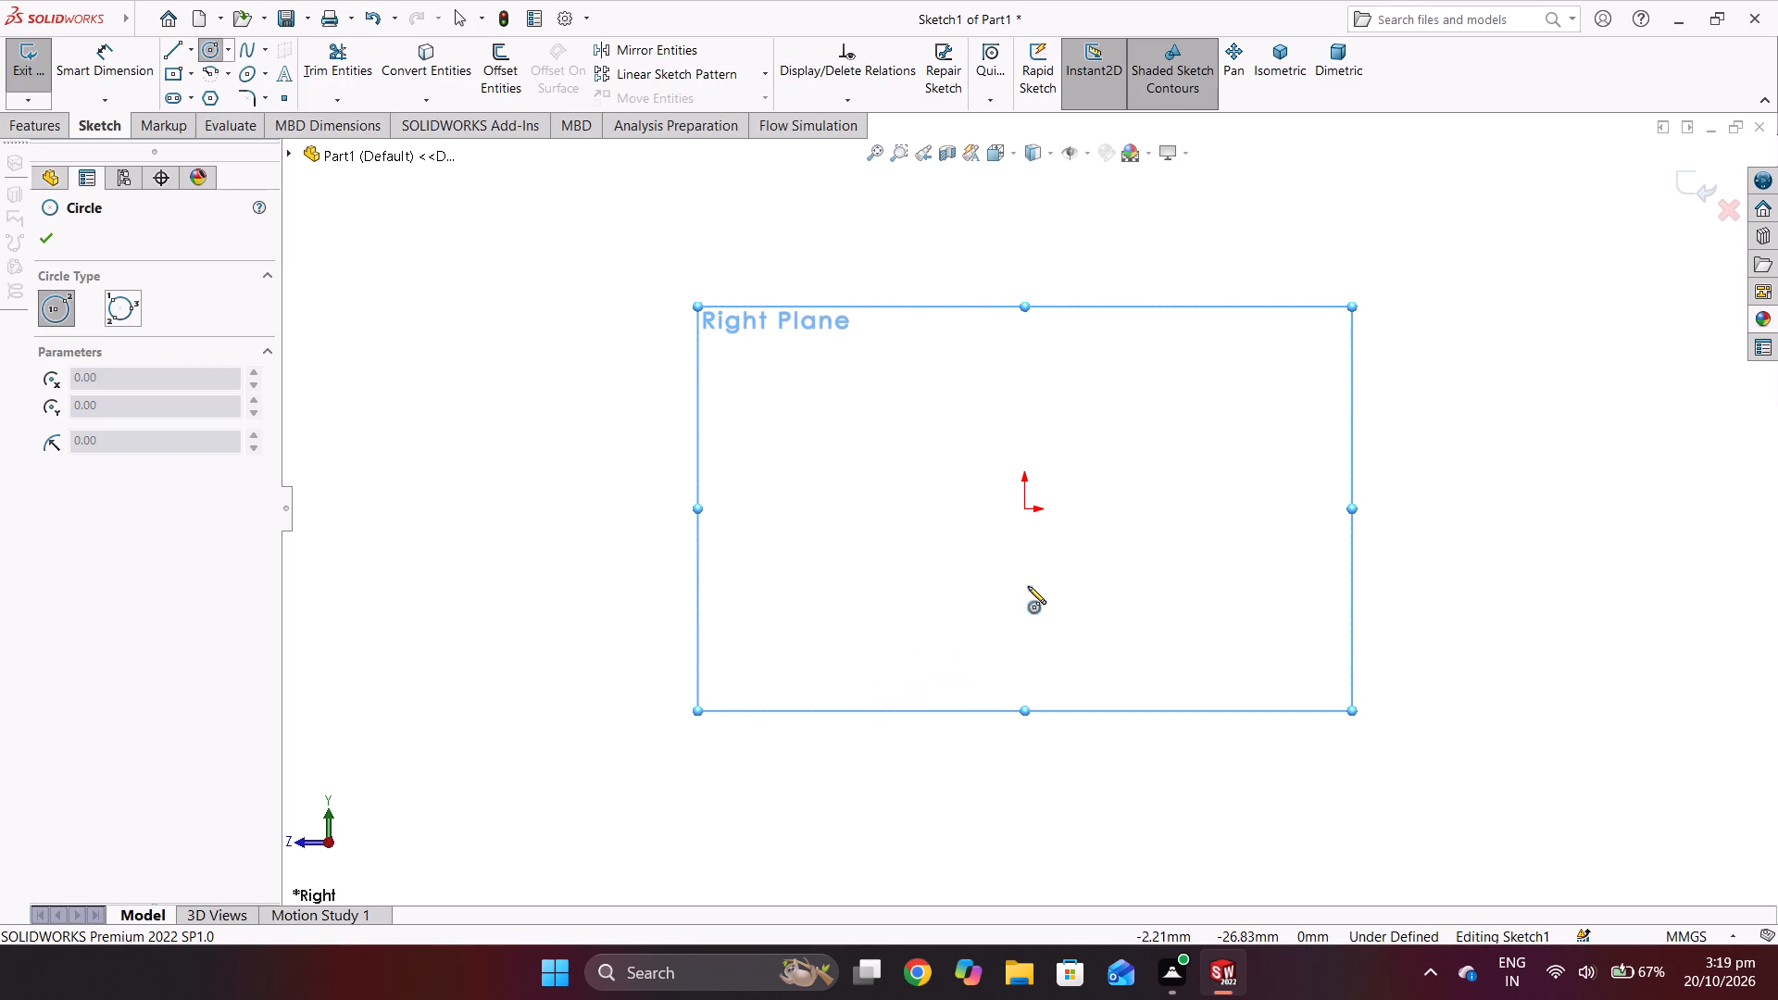
click(1025, 506)
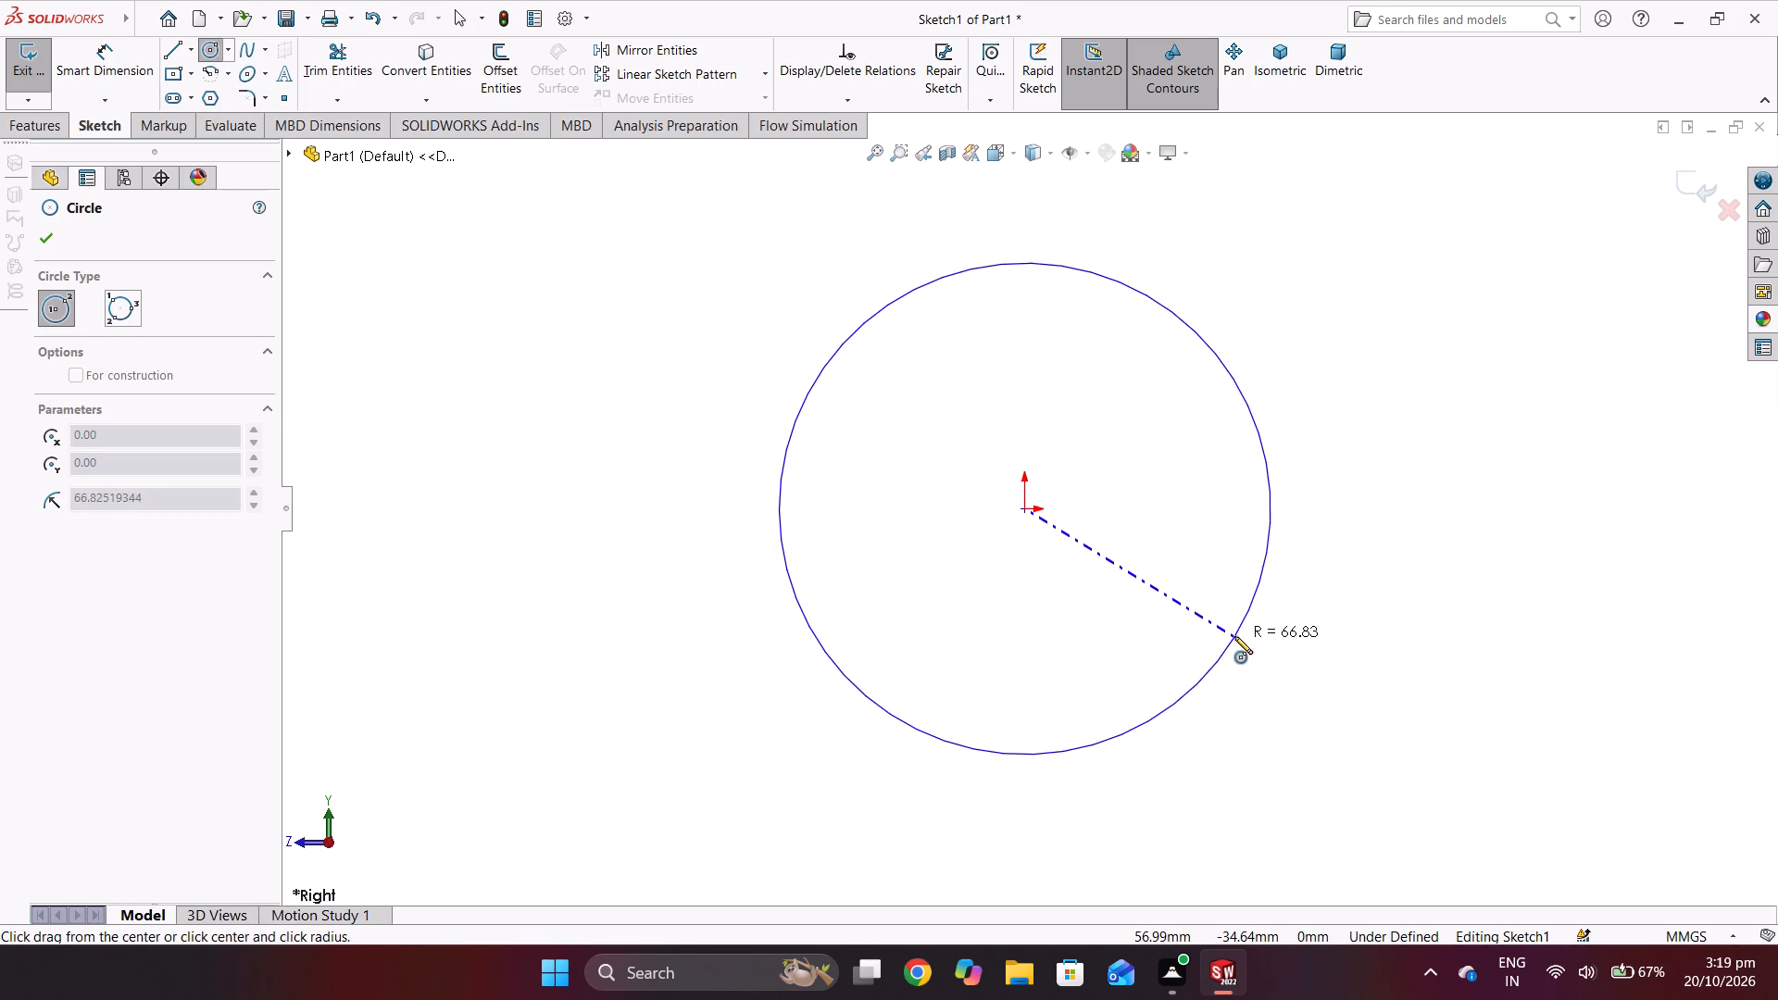
click(1234, 636)
Dimension the circle's diameter as 60 mm.
click(120, 63)
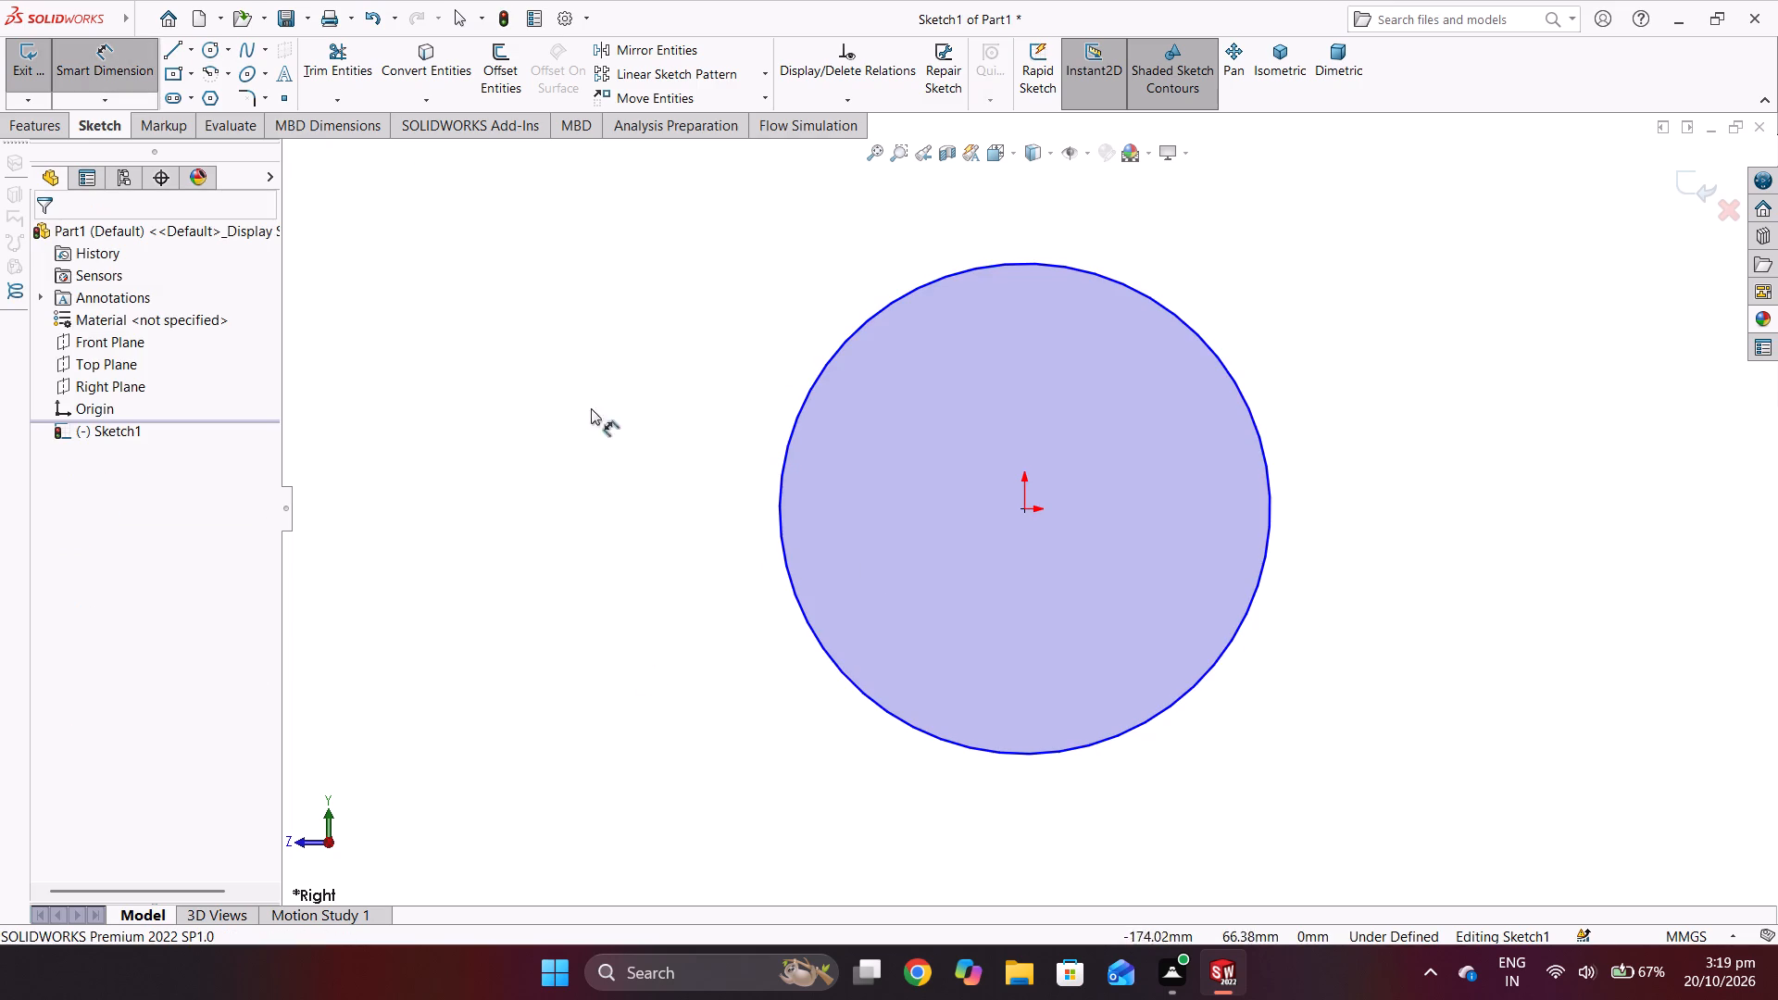
click(1269, 518)
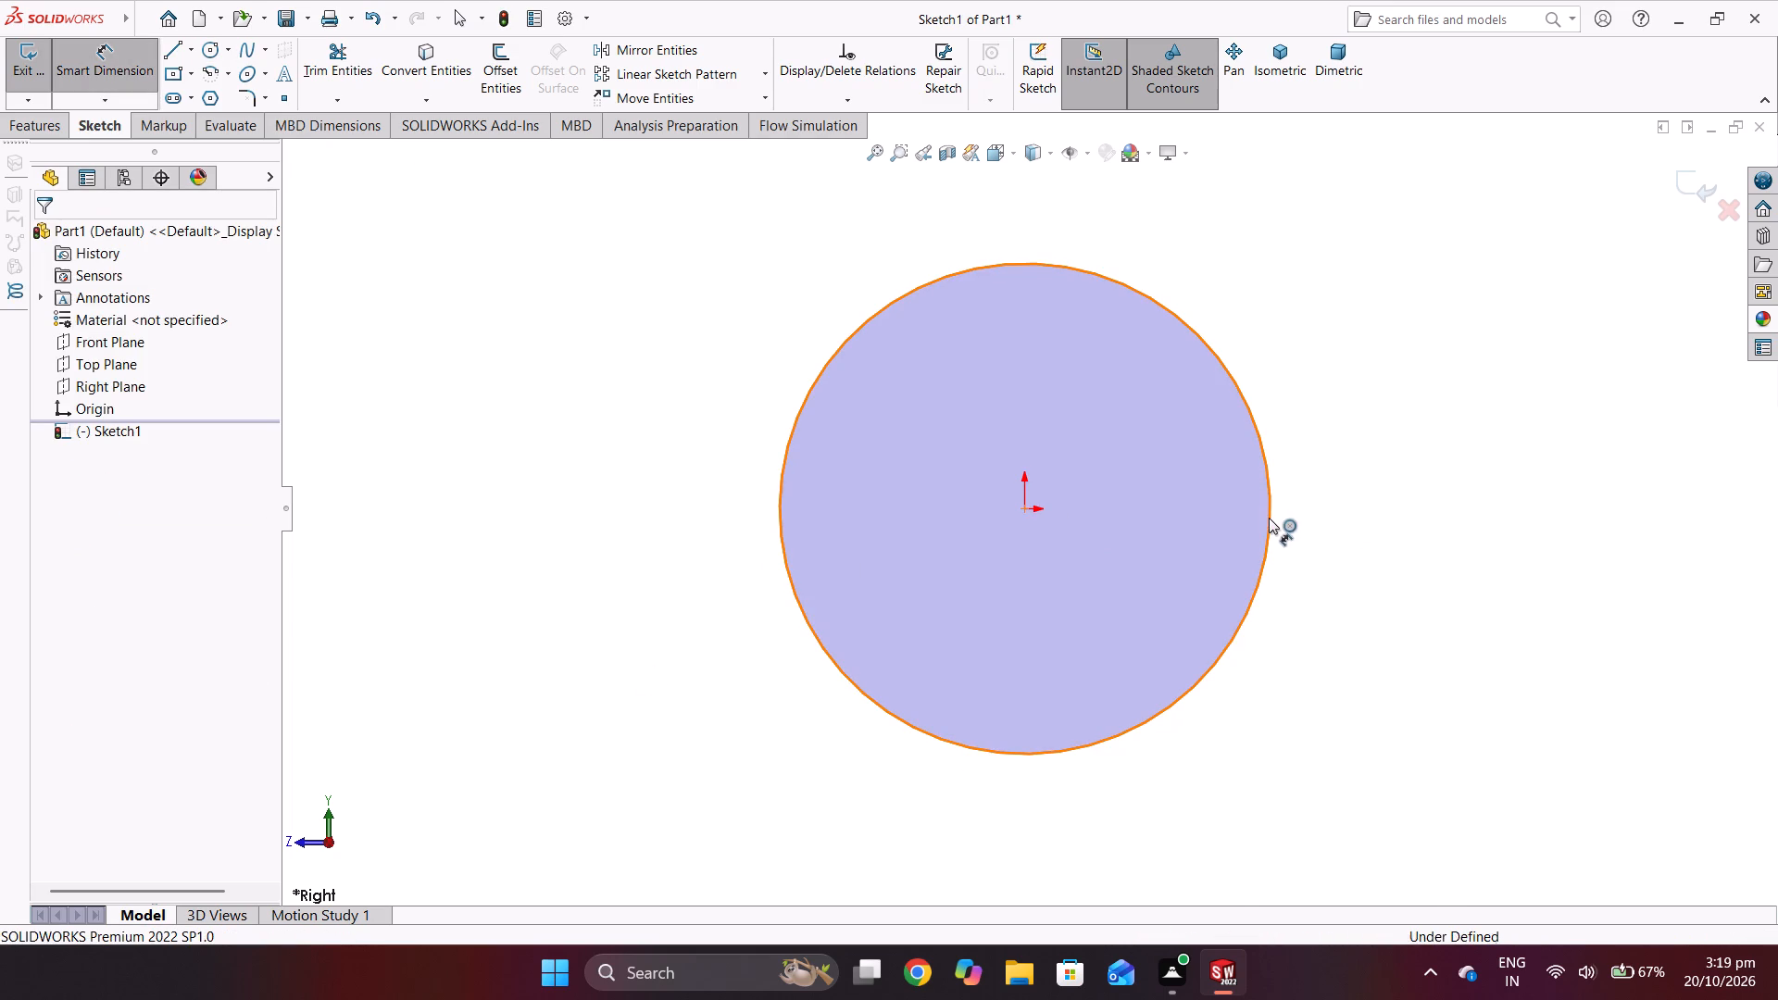
click(1461, 468)
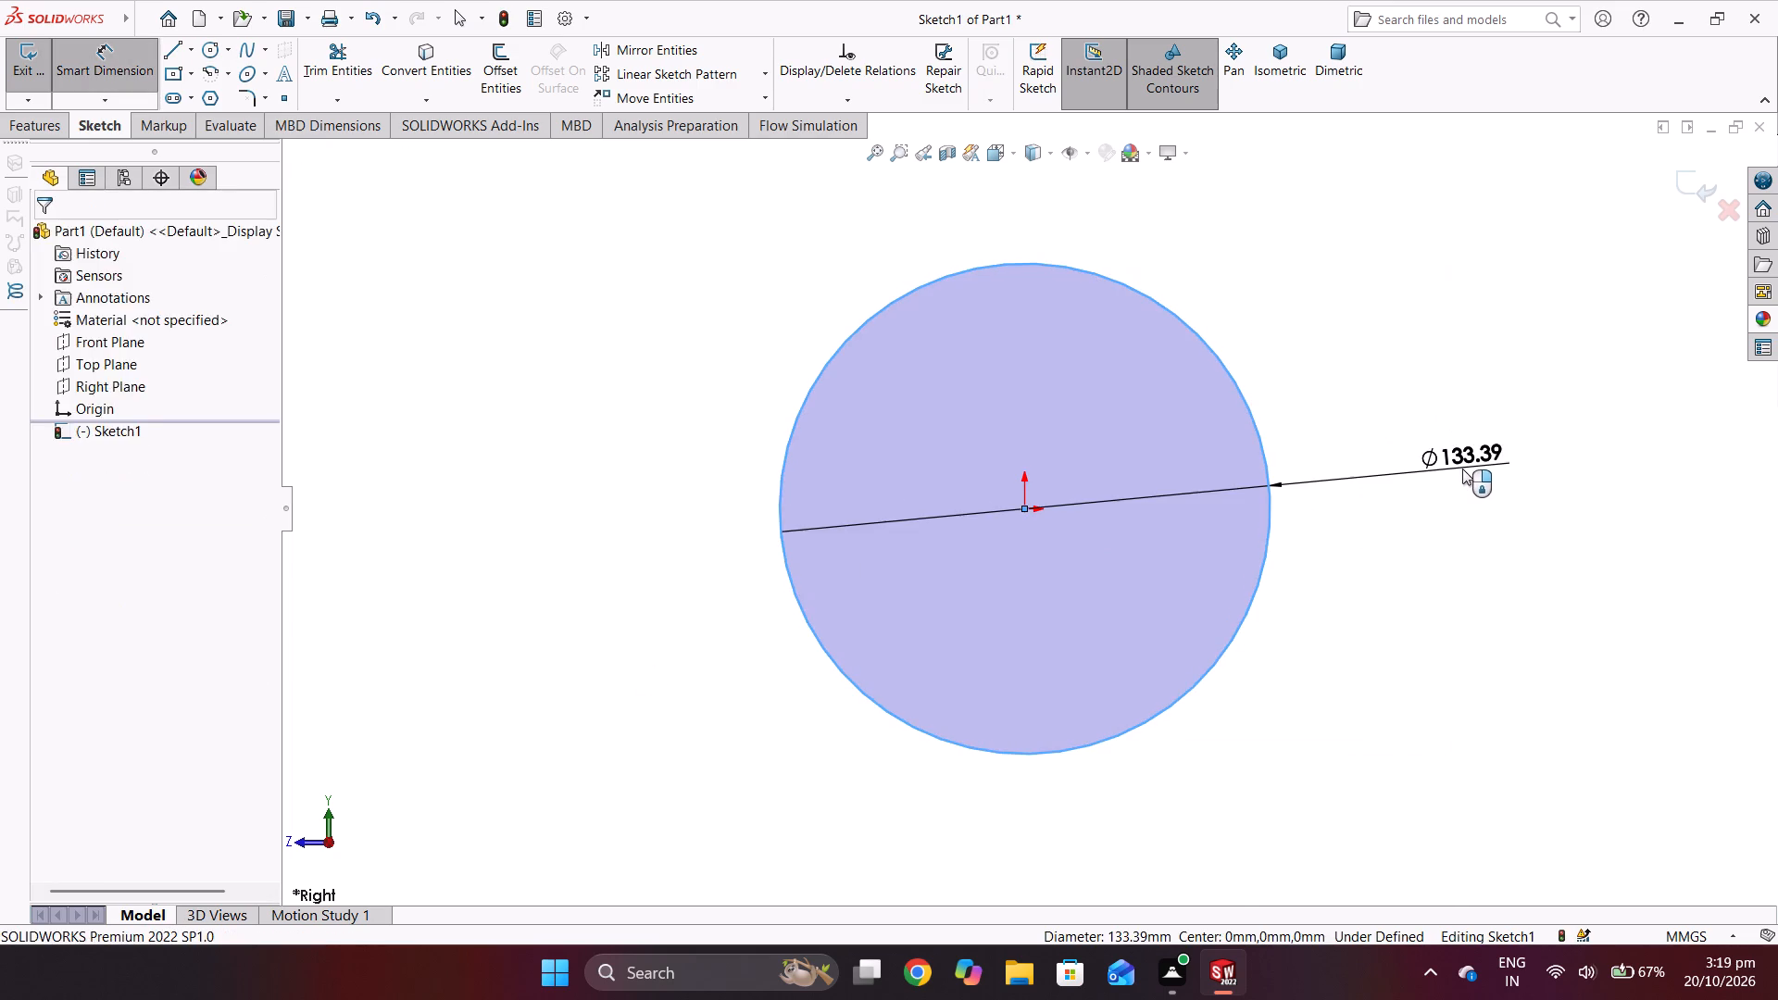
text(60)
key(Return)
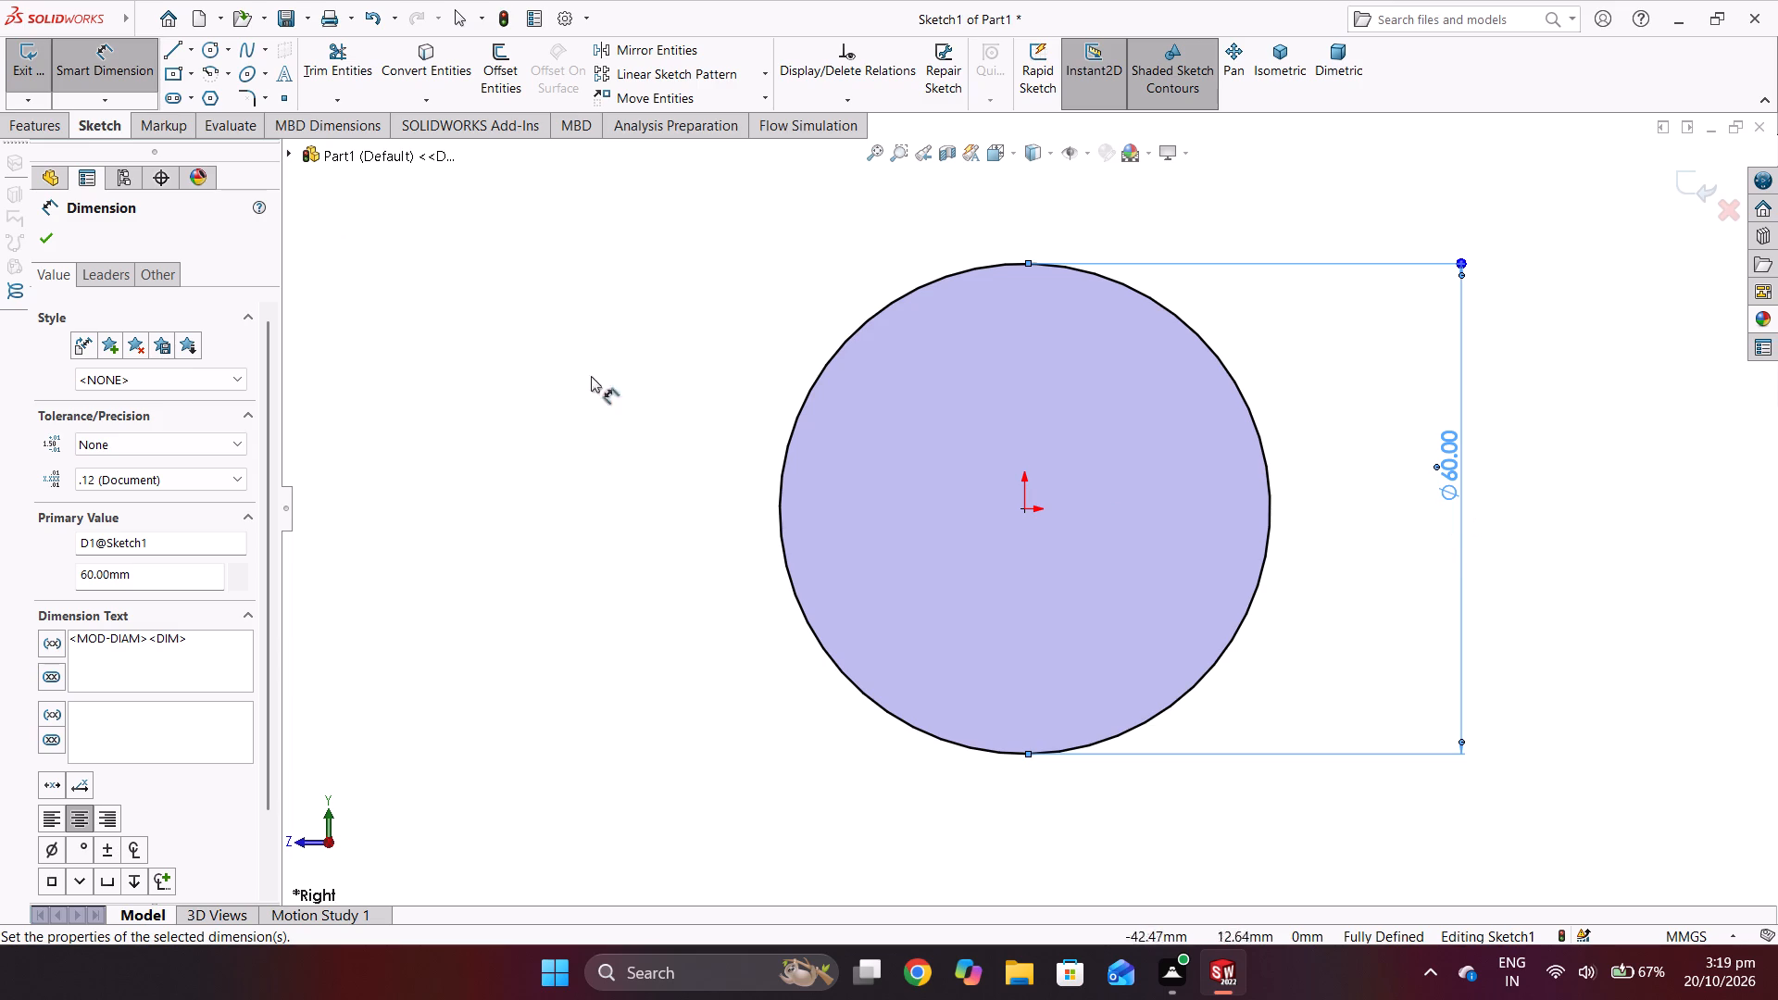
Extrude the 60 mm circle as a solid boss, 50 mm deep with the Mid Plane end condition.
click(45, 131)
click(34, 75)
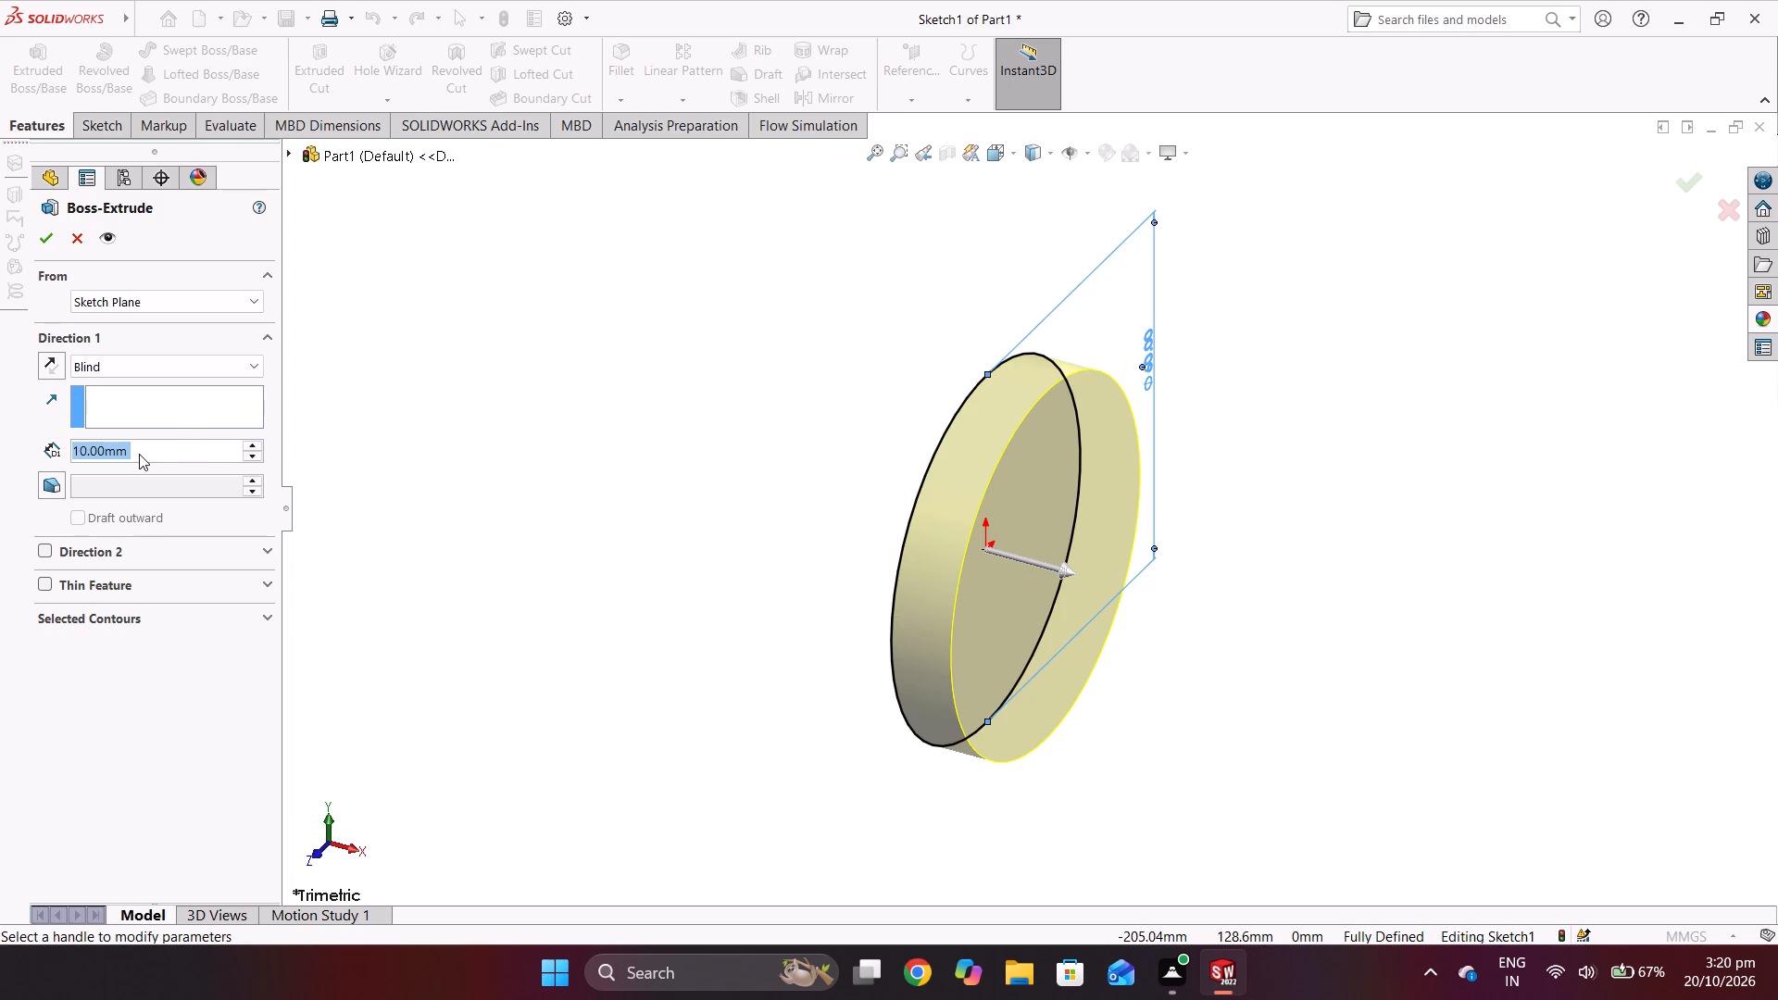
key(5)
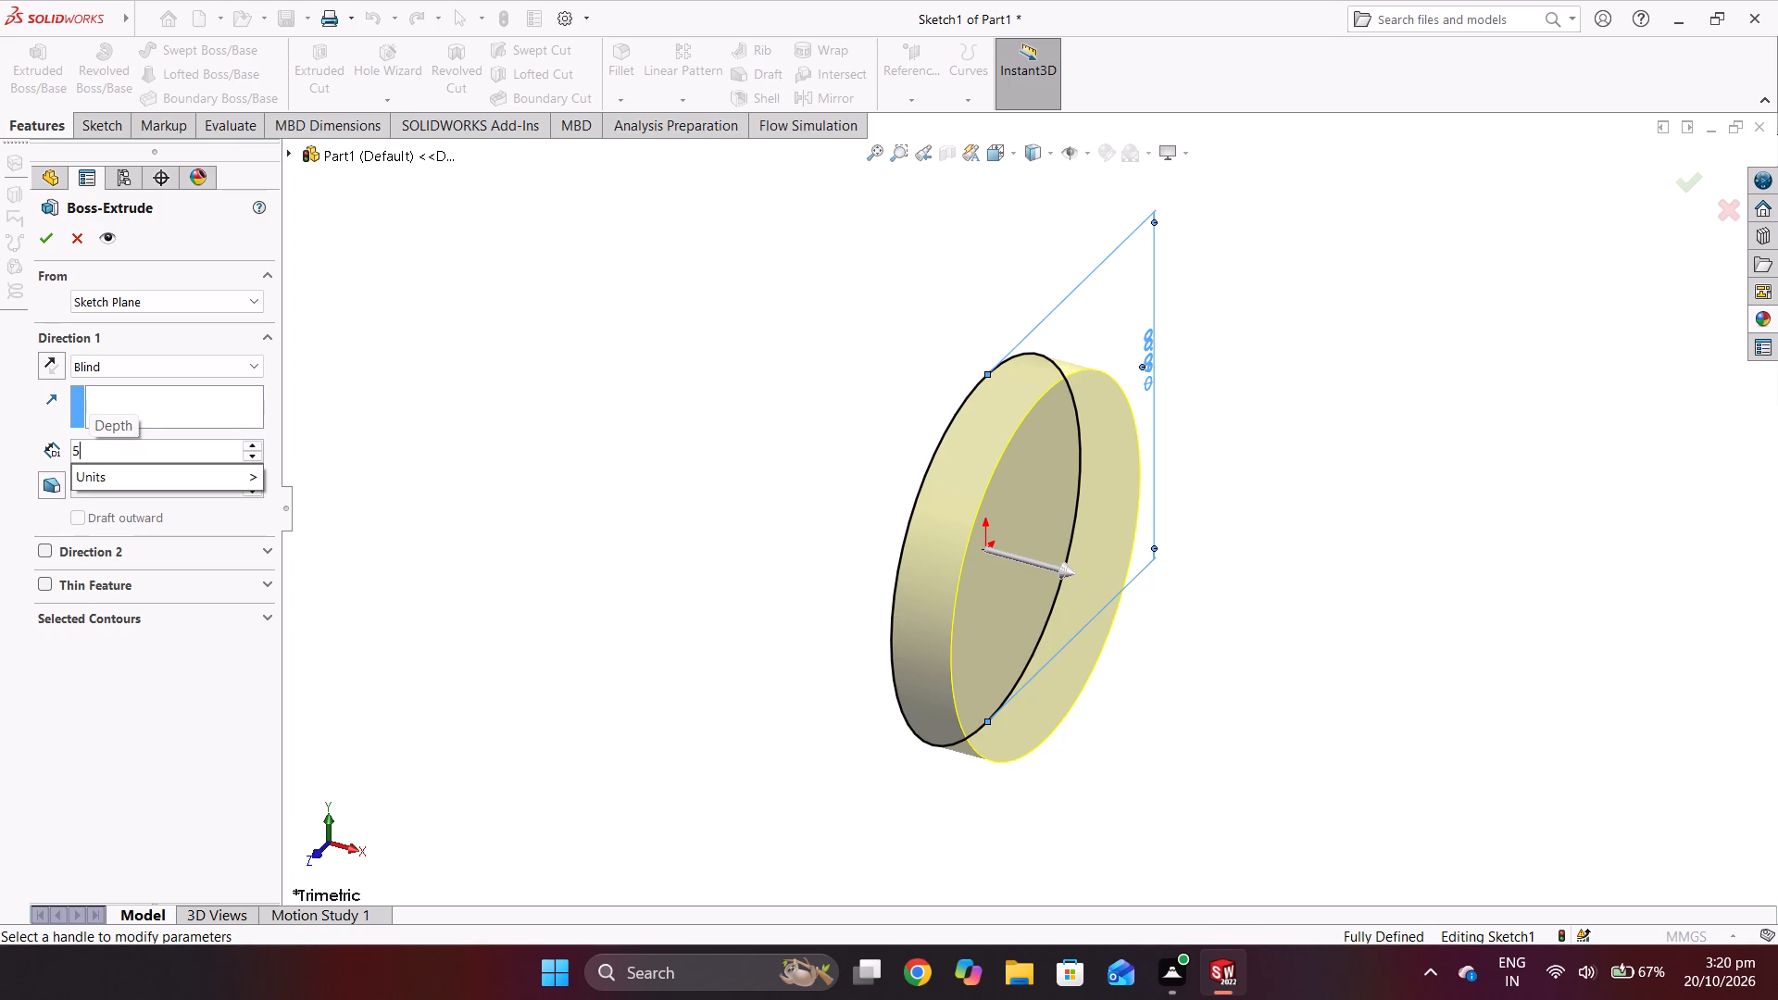
key(0)
key(Return)
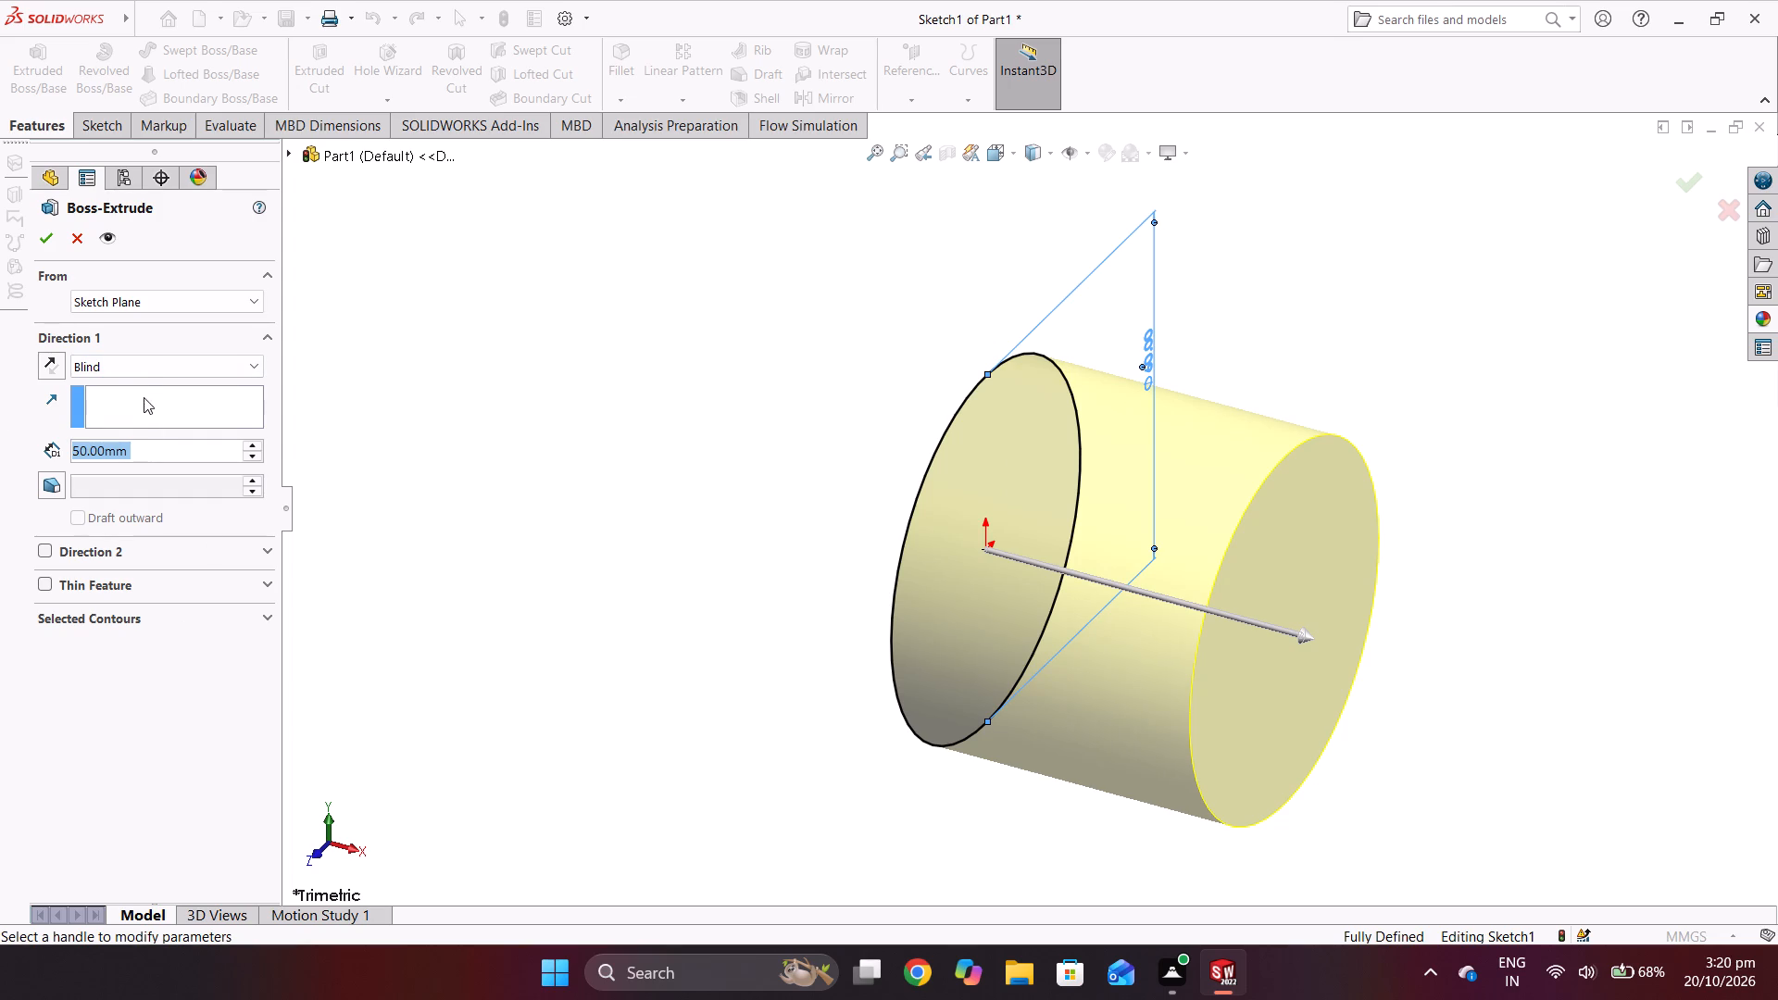
click(153, 357)
click(167, 469)
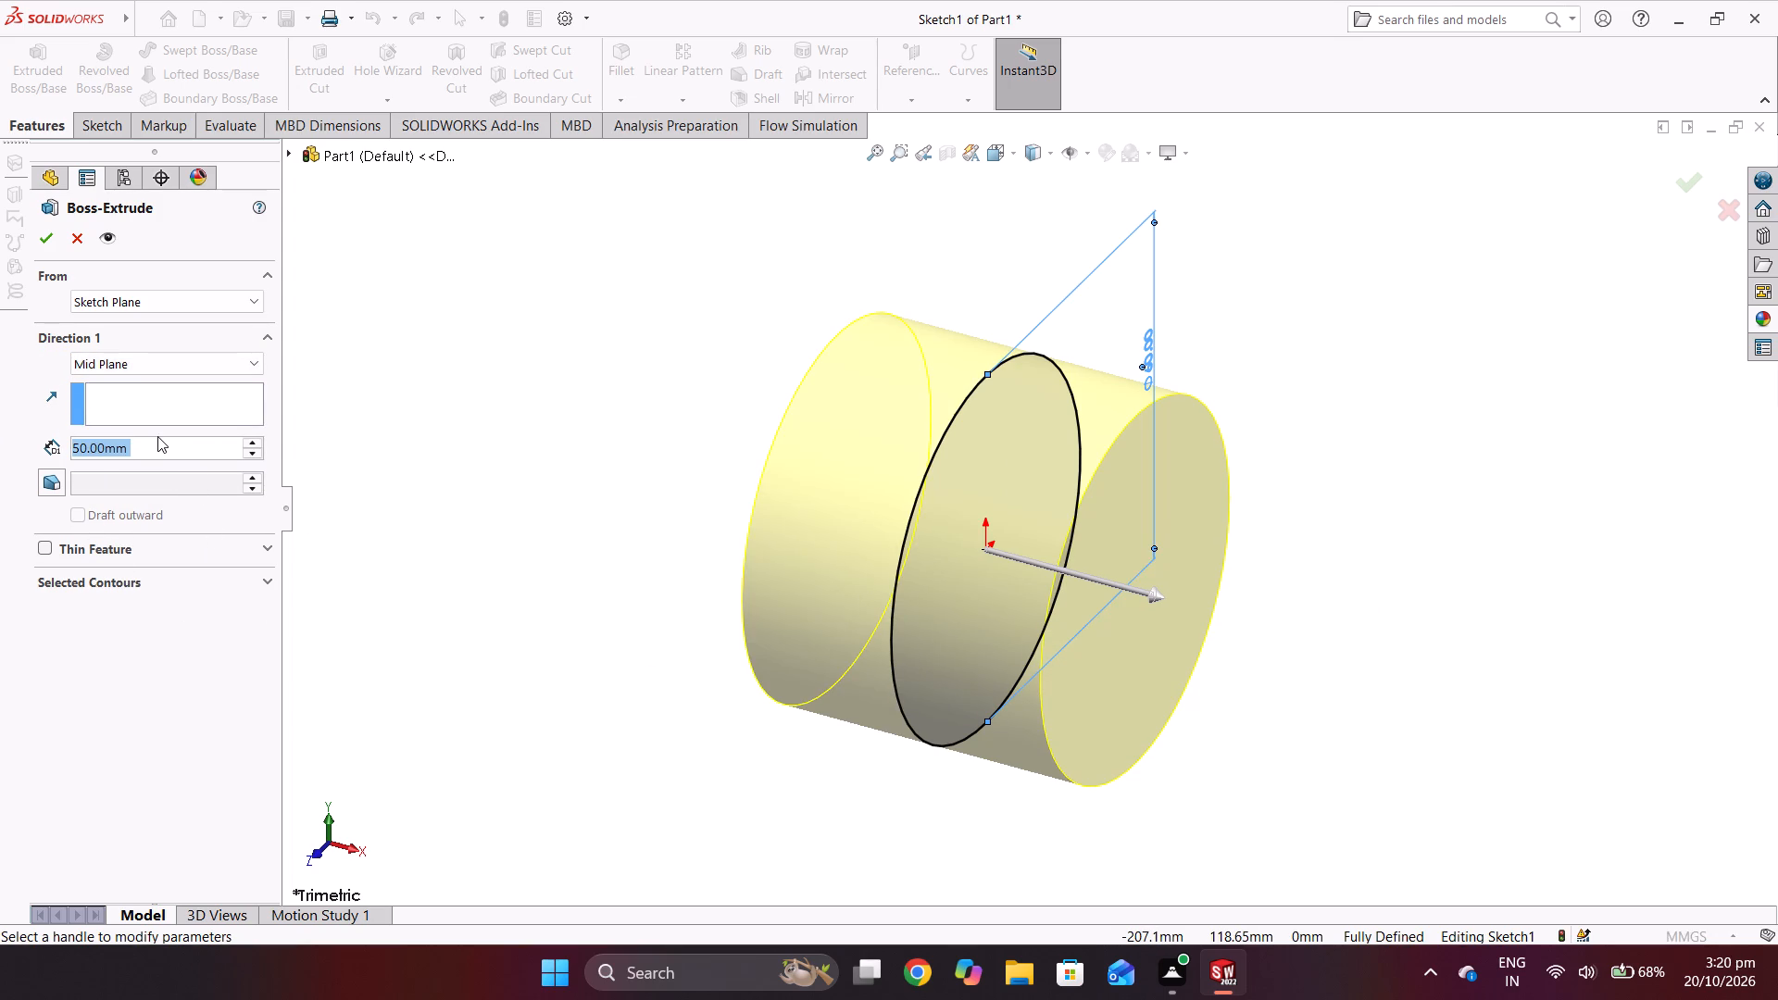
click(47, 242)
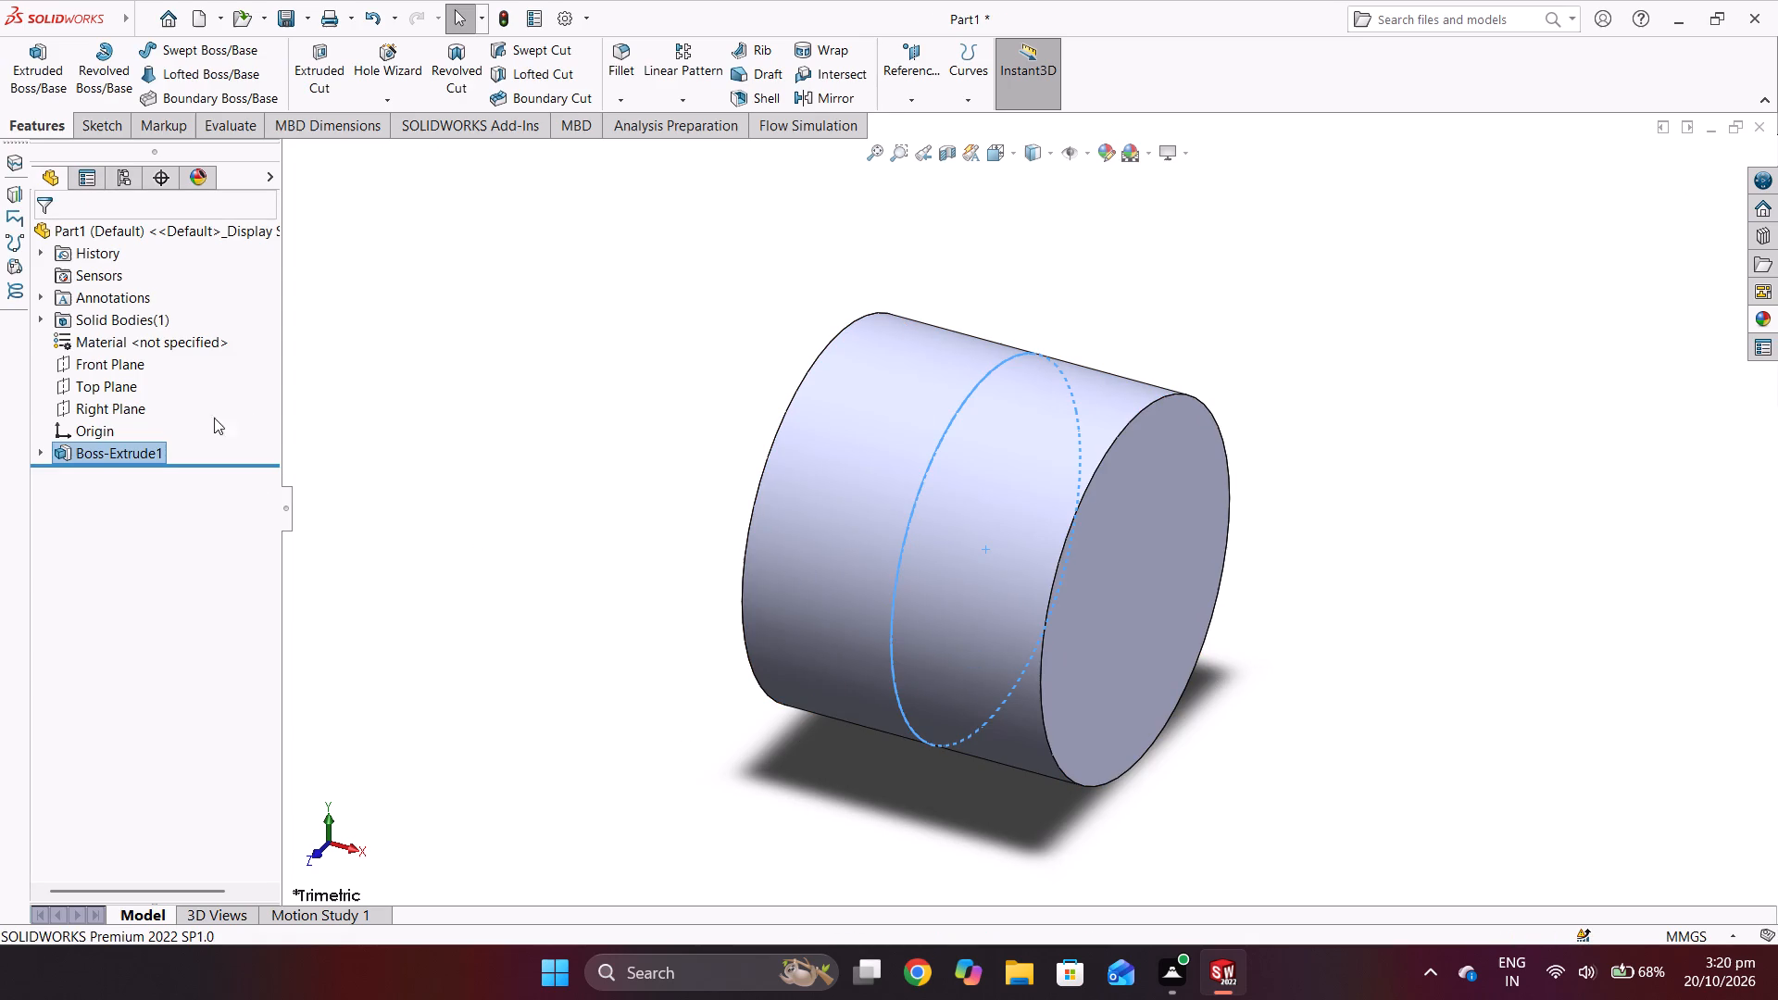
Sketch a circle centred on the origin with a radius of about 15.5 mm on the cylinder's flat end face.
click(92, 408)
click(1107, 549)
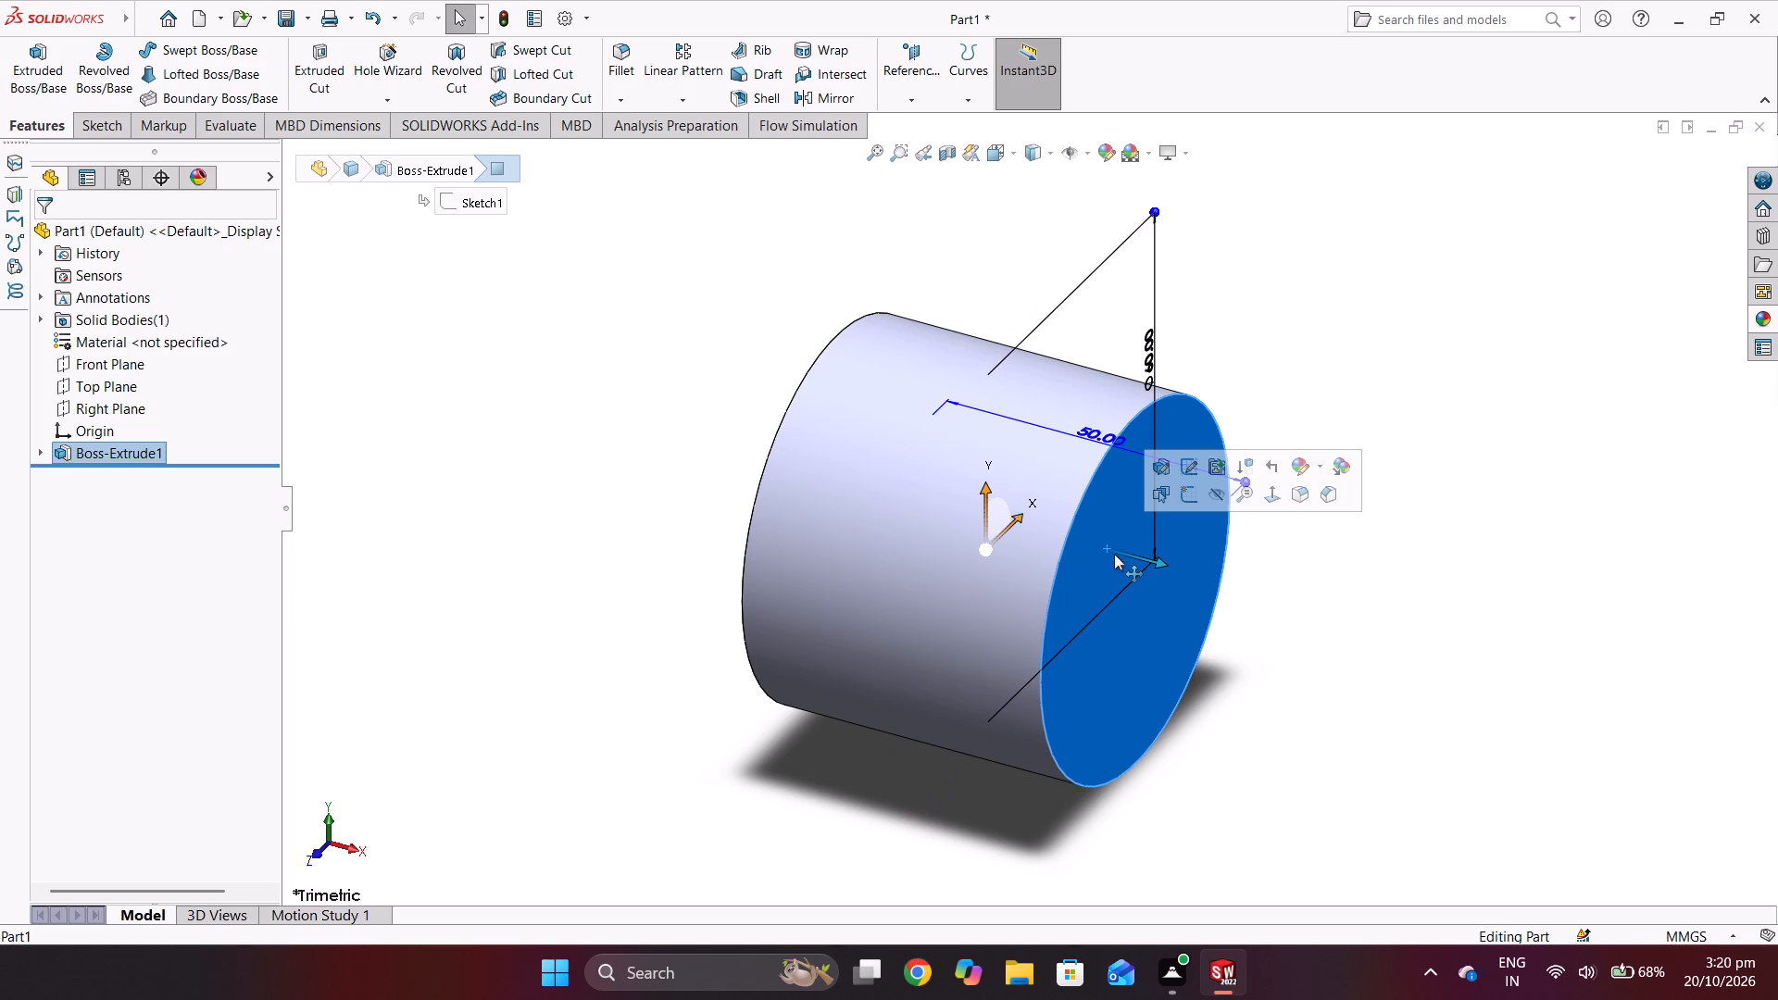
key(space)
click(955, 609)
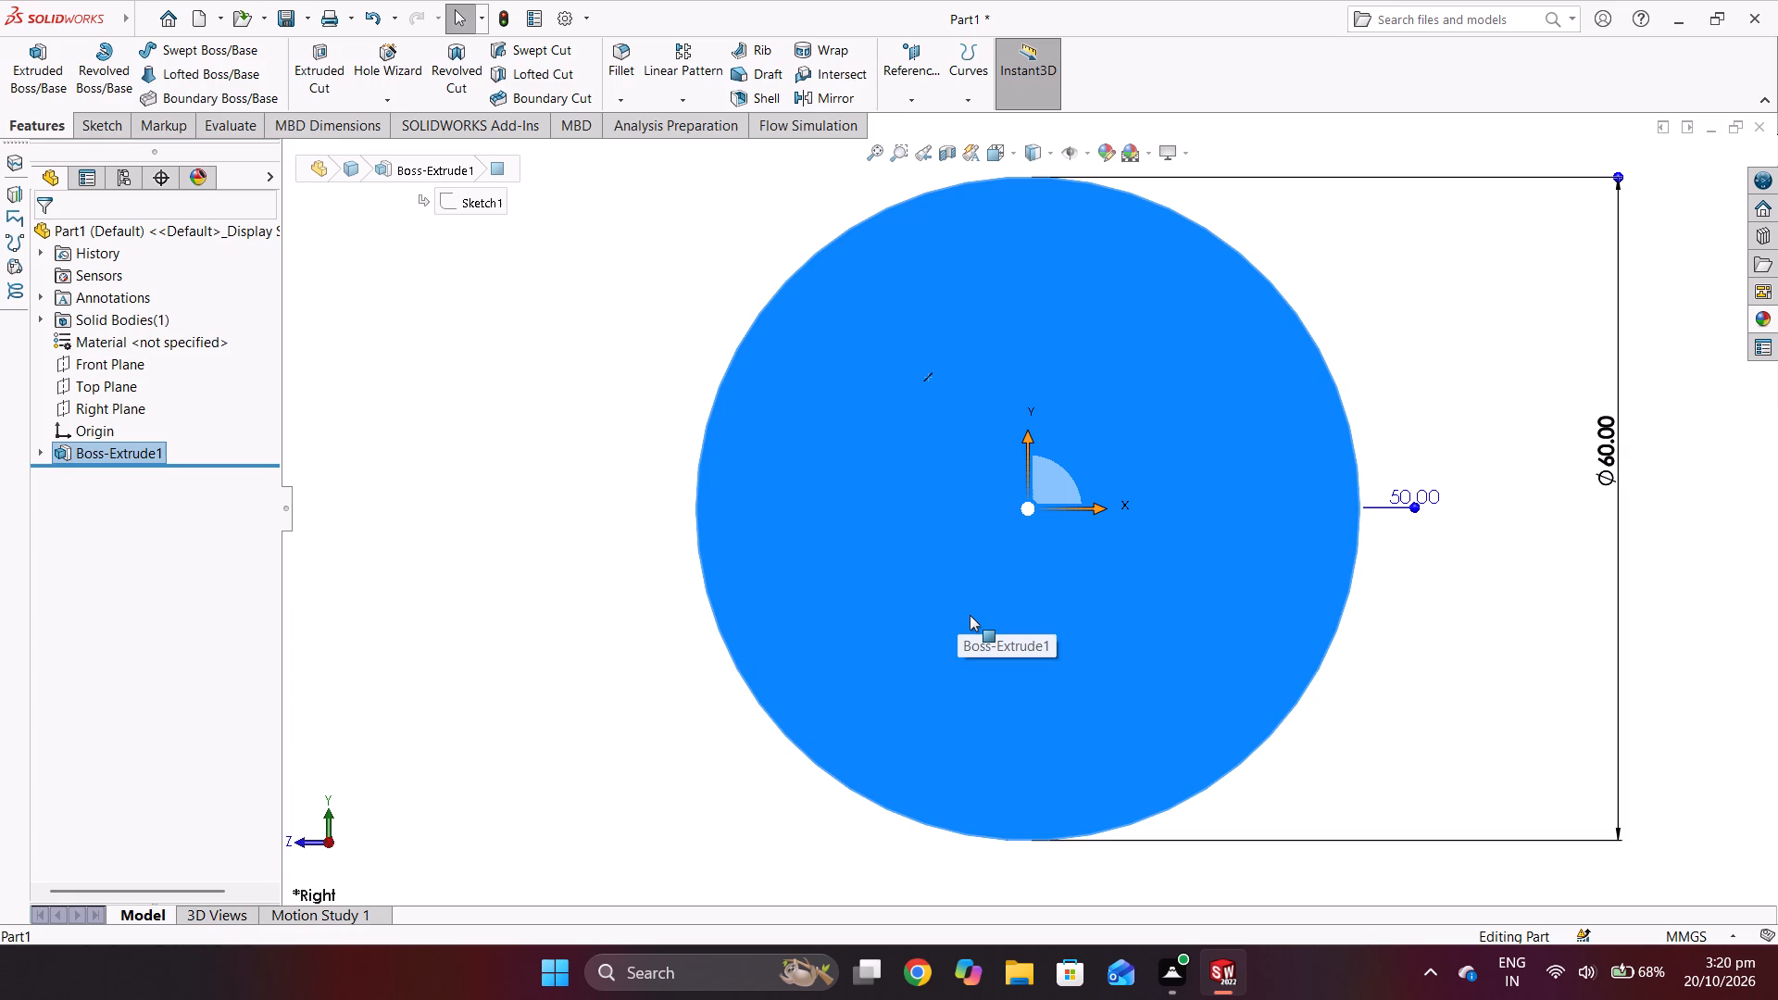
click(105, 118)
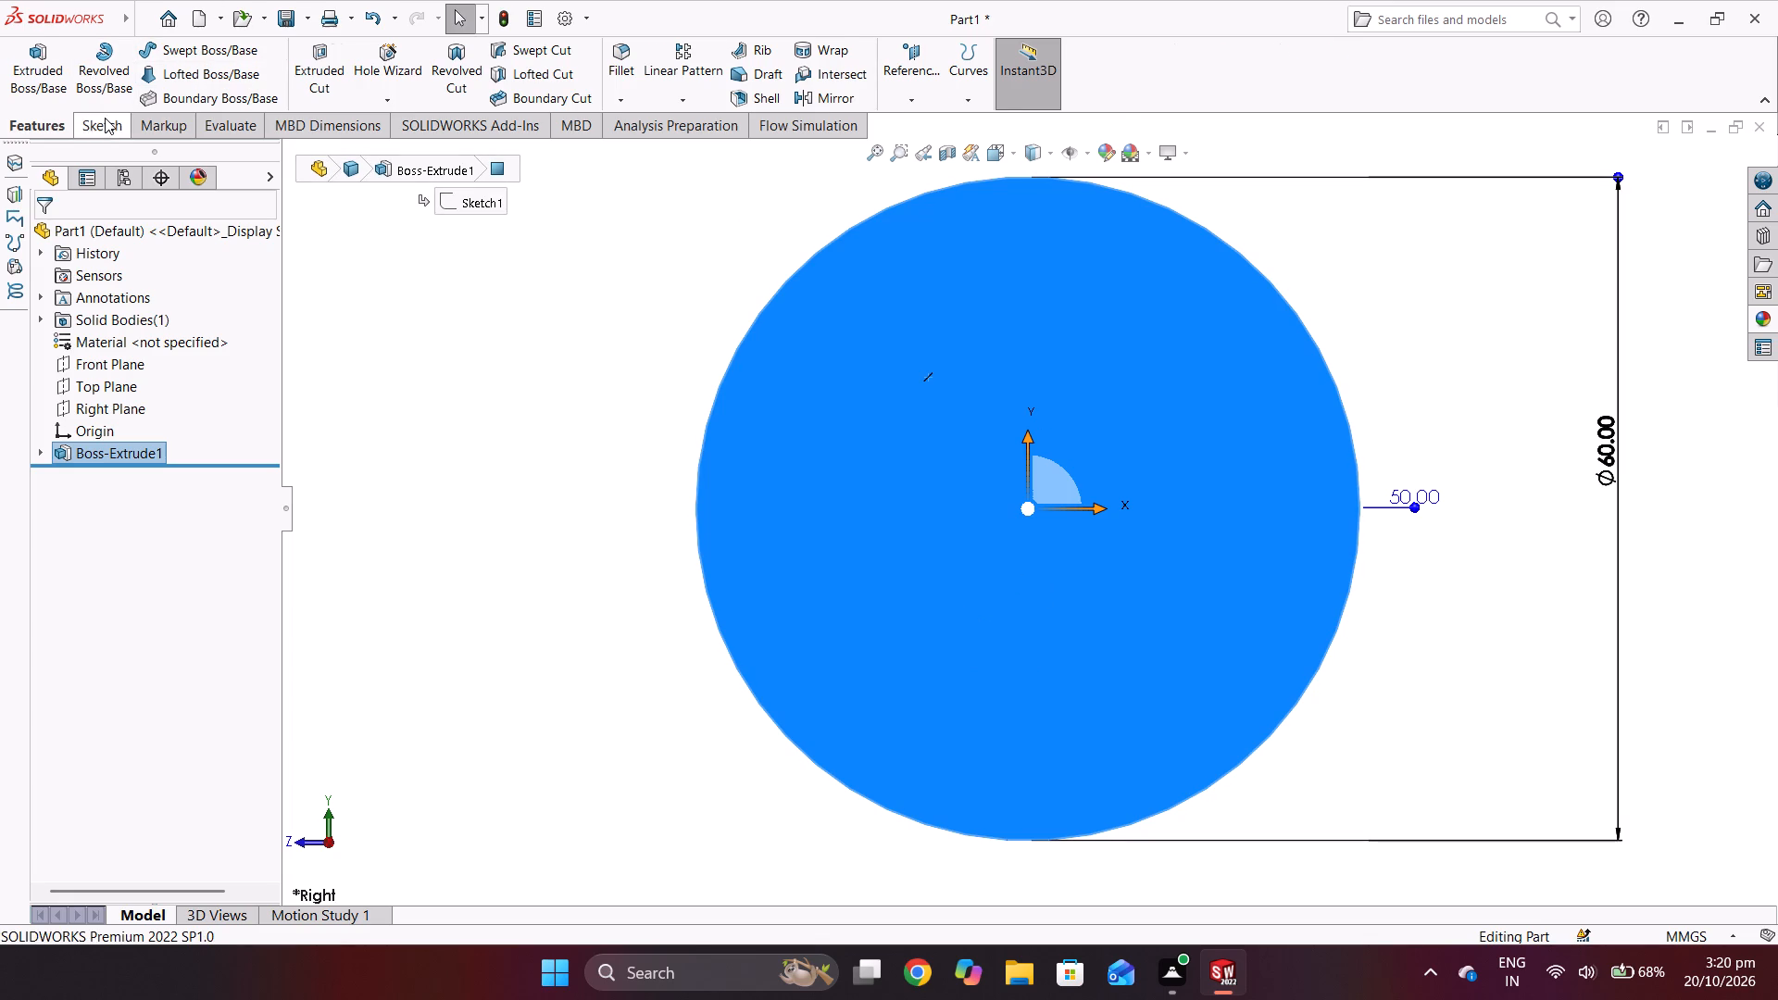
click(208, 44)
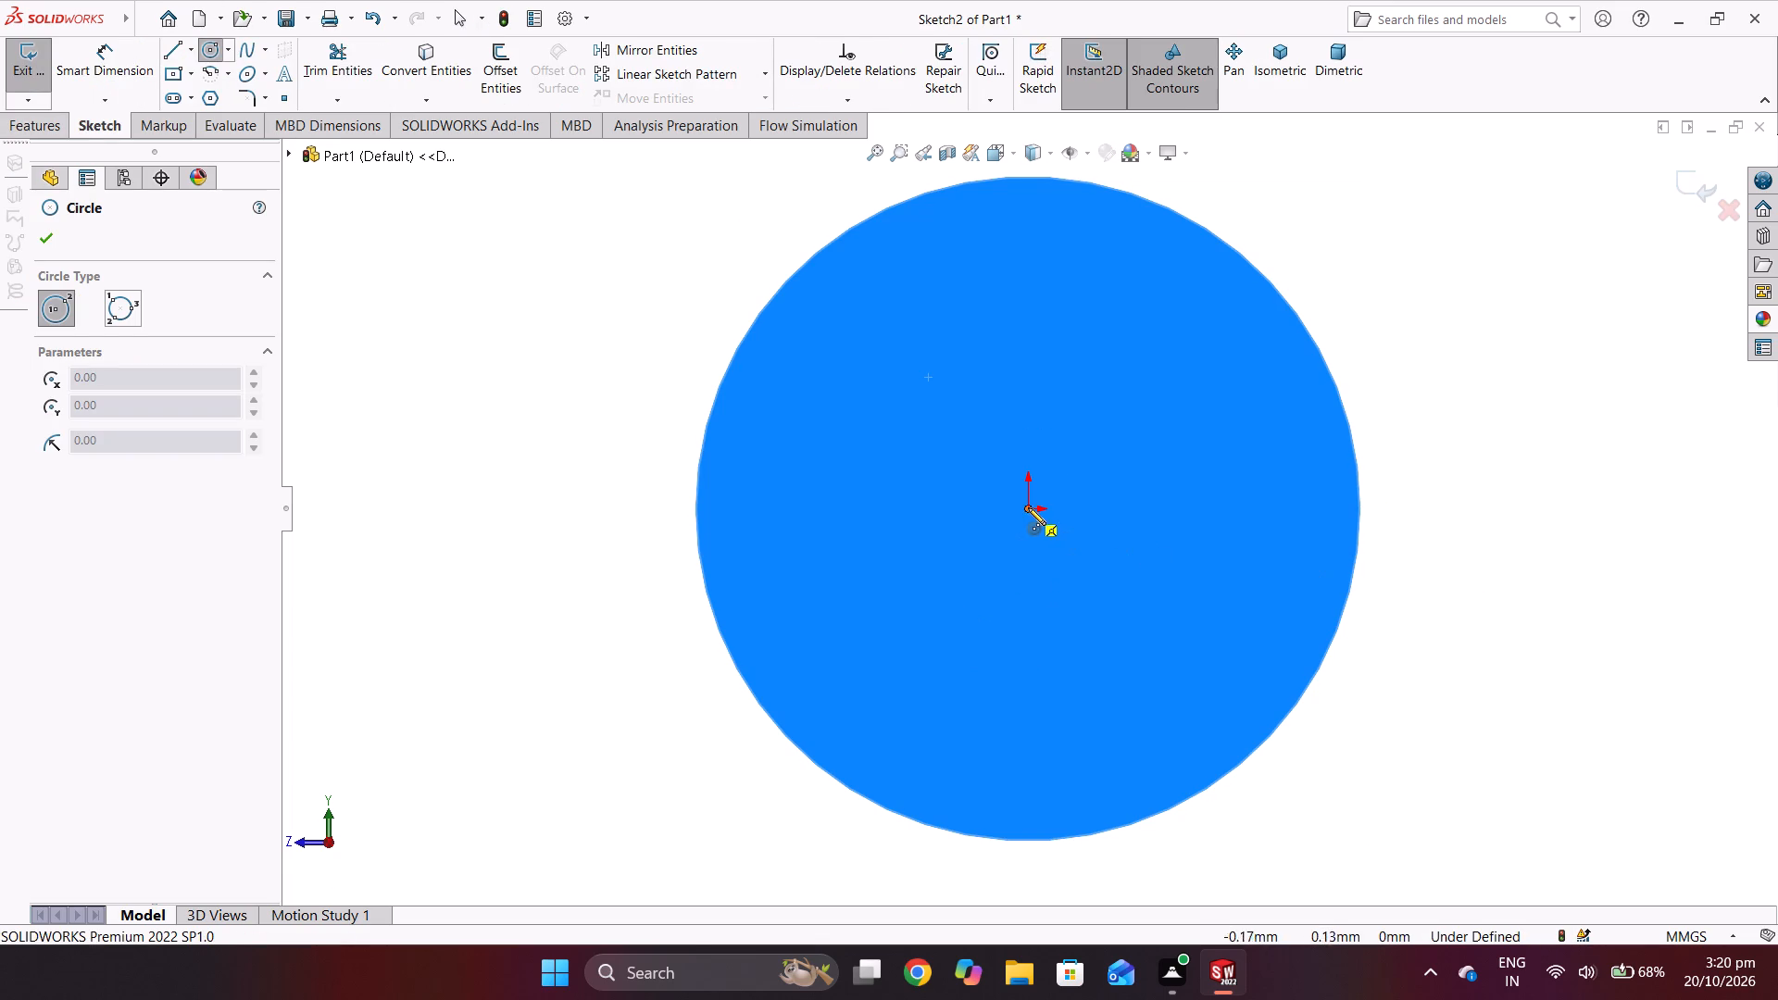
click(1029, 513)
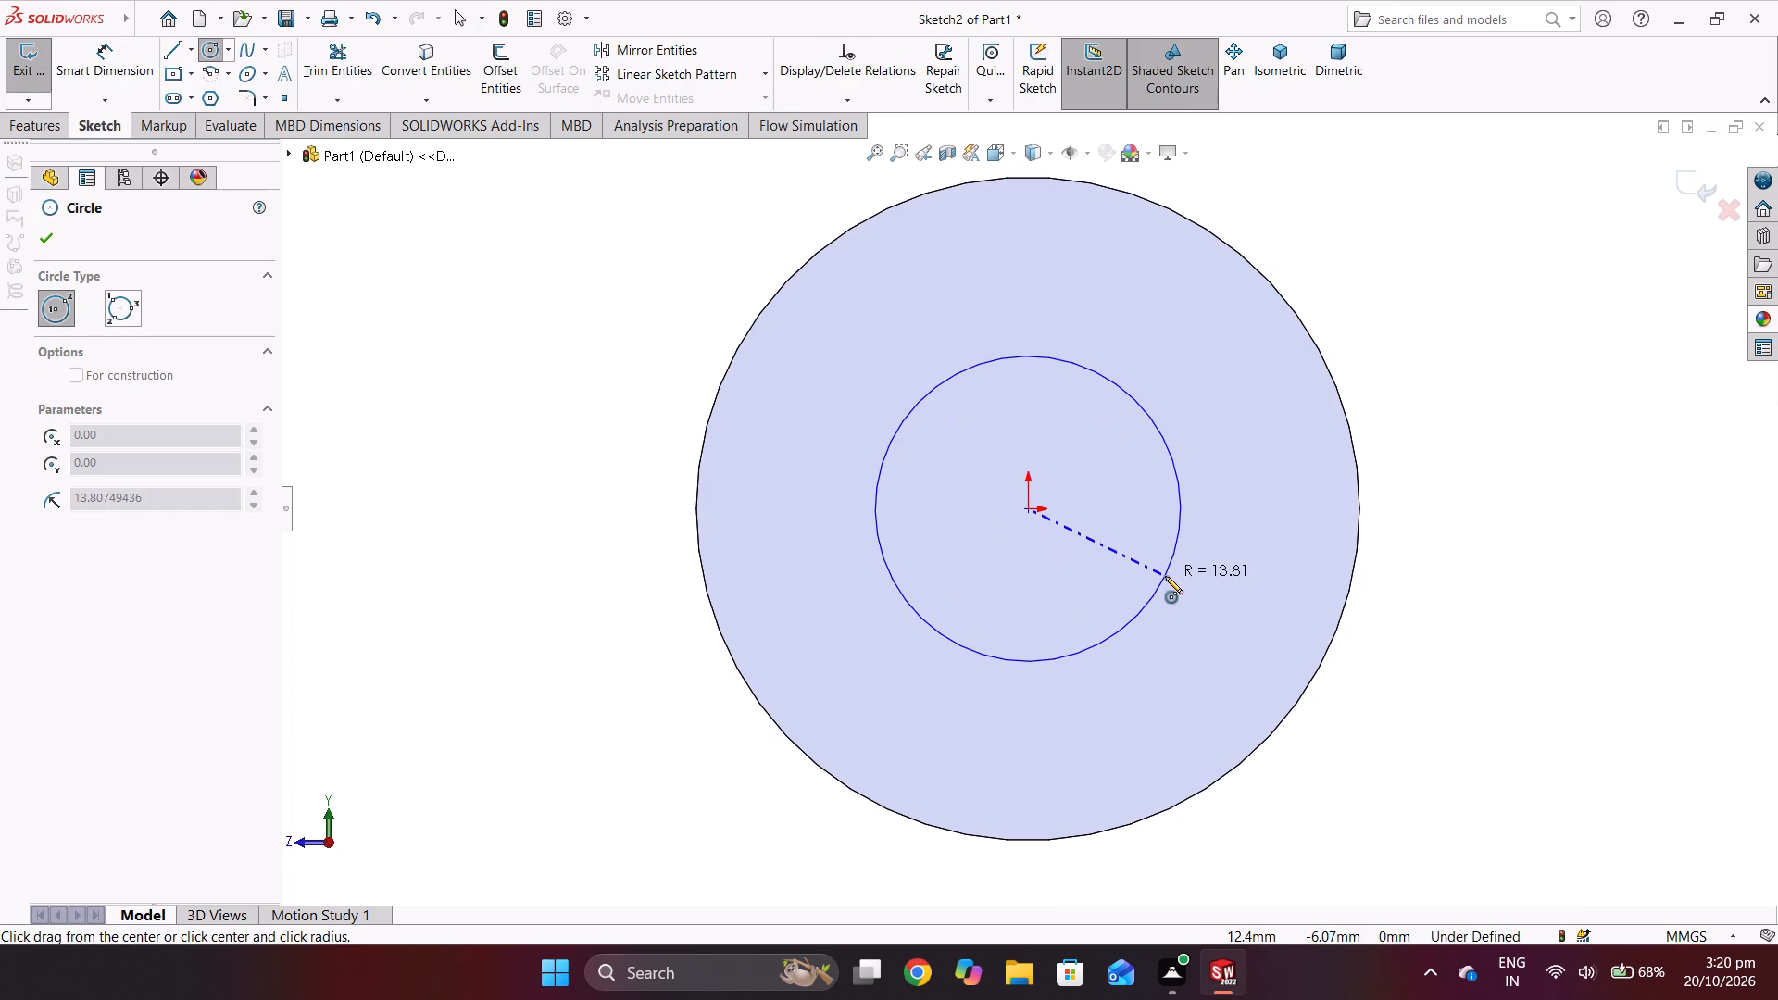
click(1183, 582)
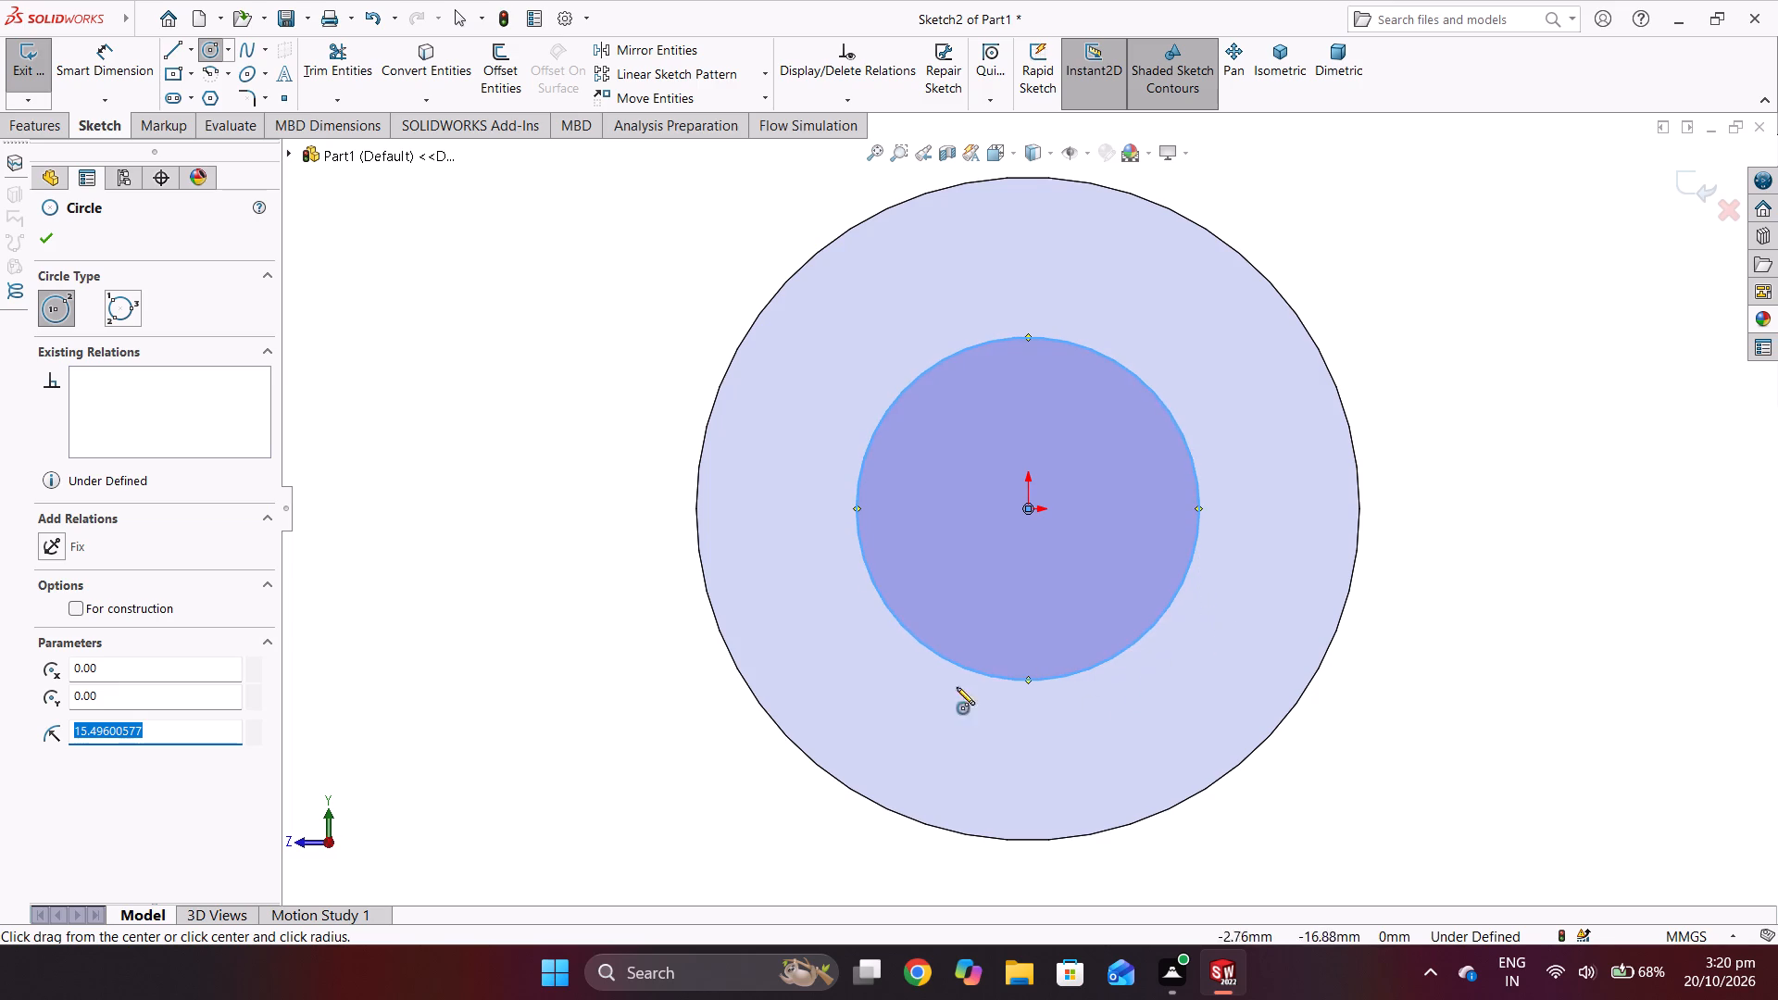
Dimension the inner circle's diameter as 32 mm and exit the sketch.
click(93, 69)
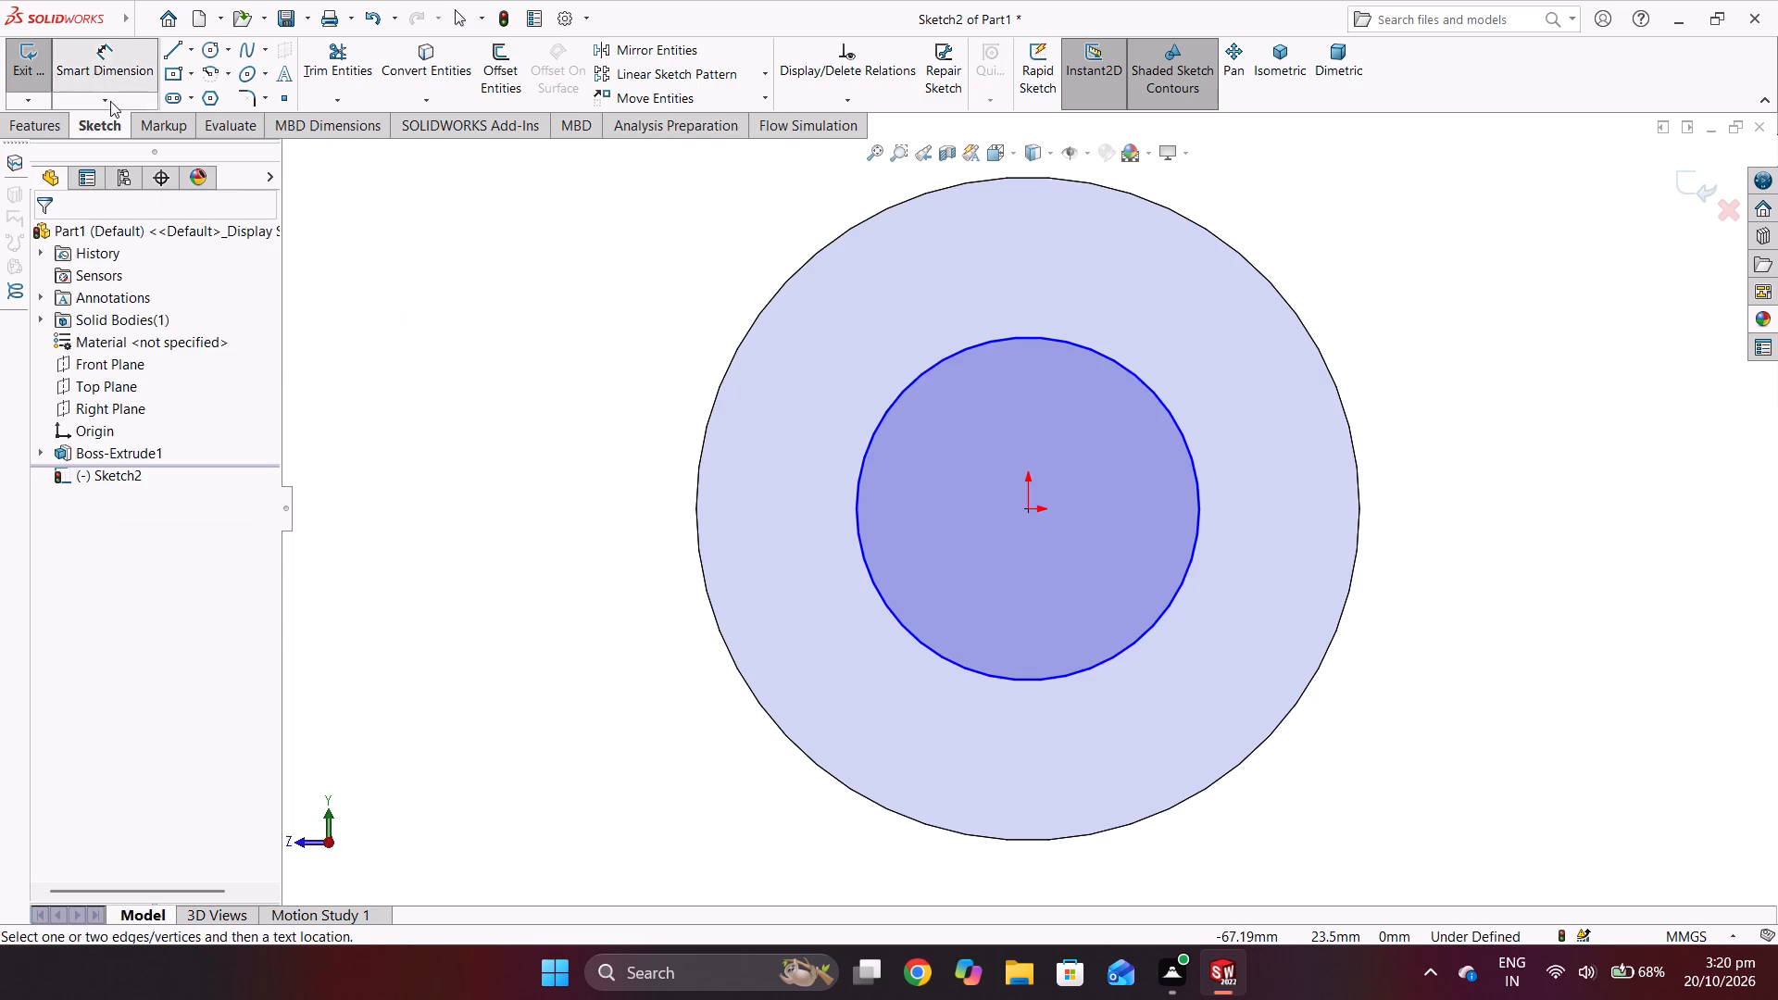
click(1198, 511)
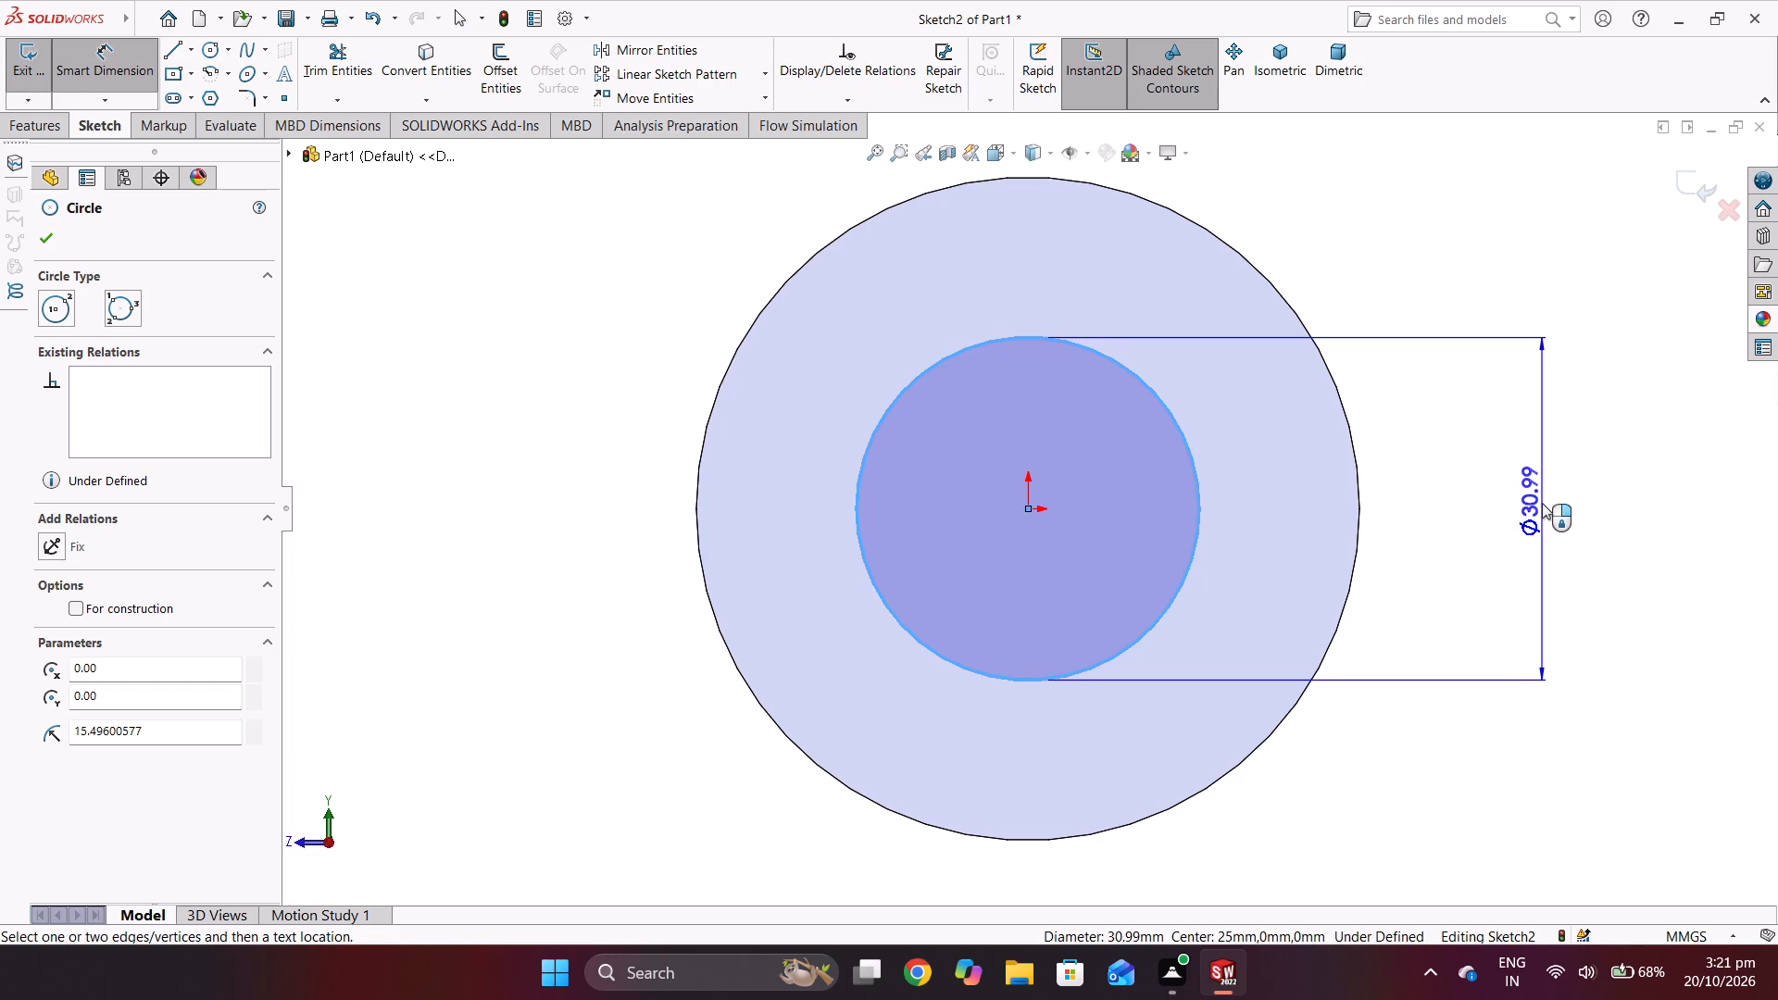
click(1542, 503)
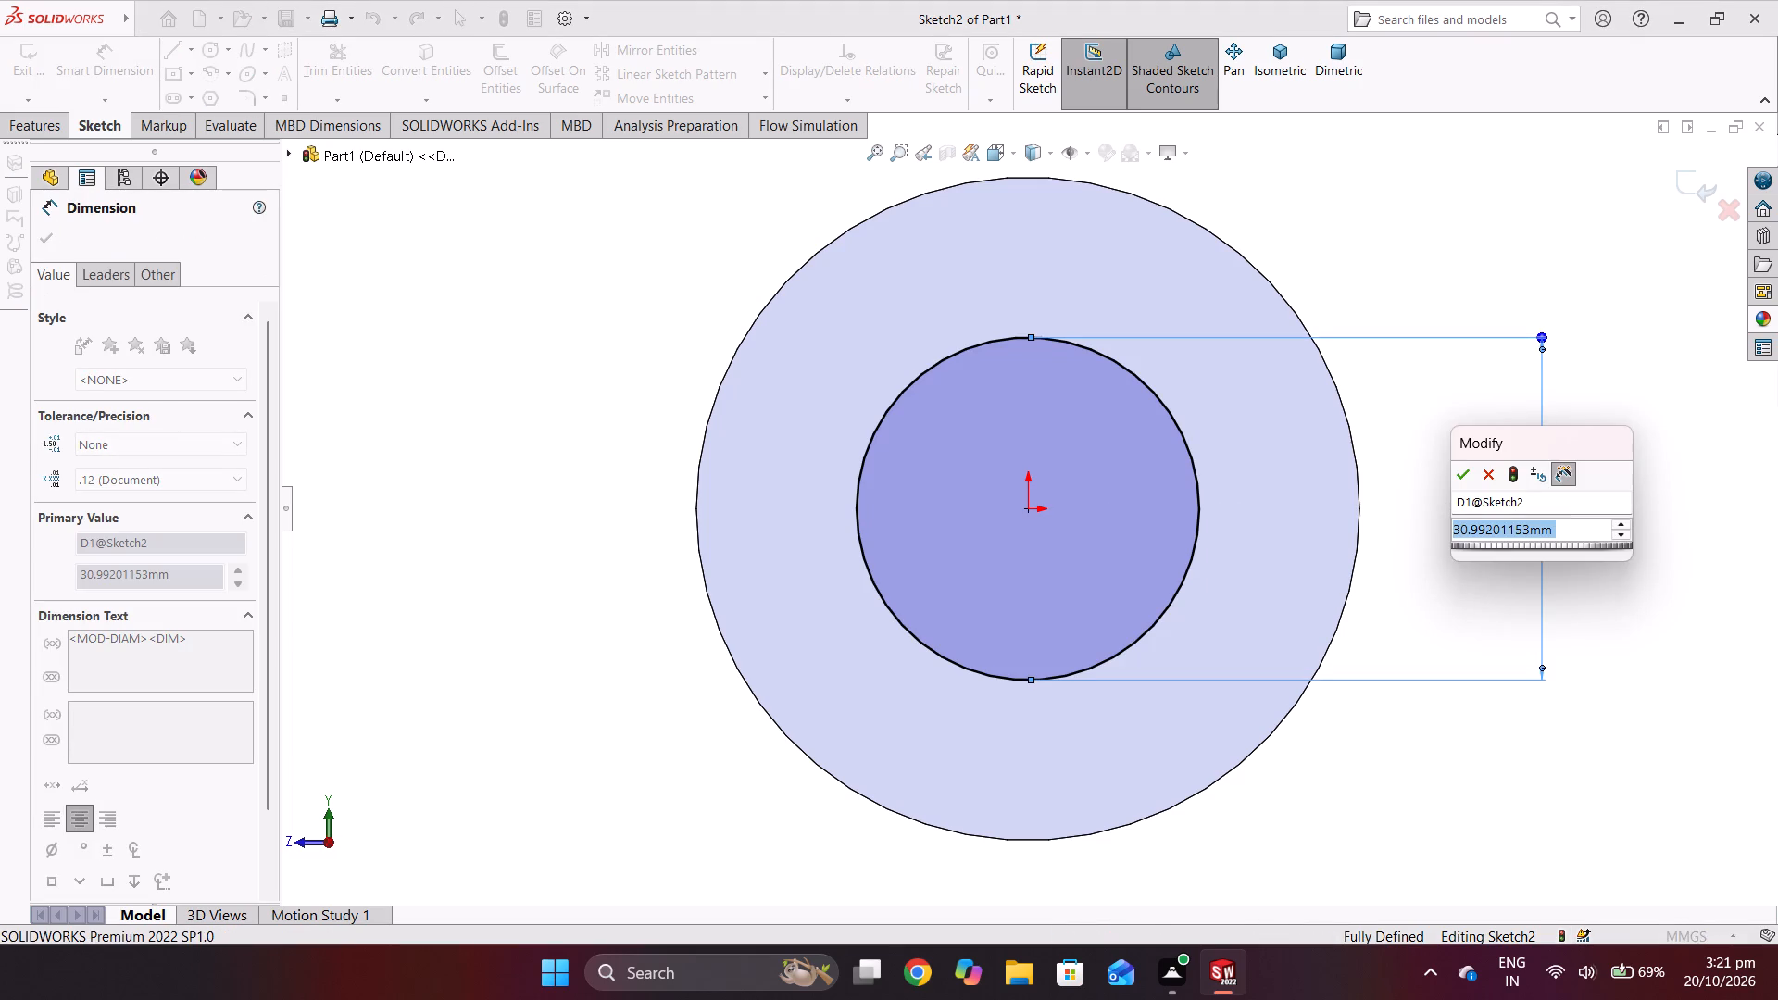
text(32)
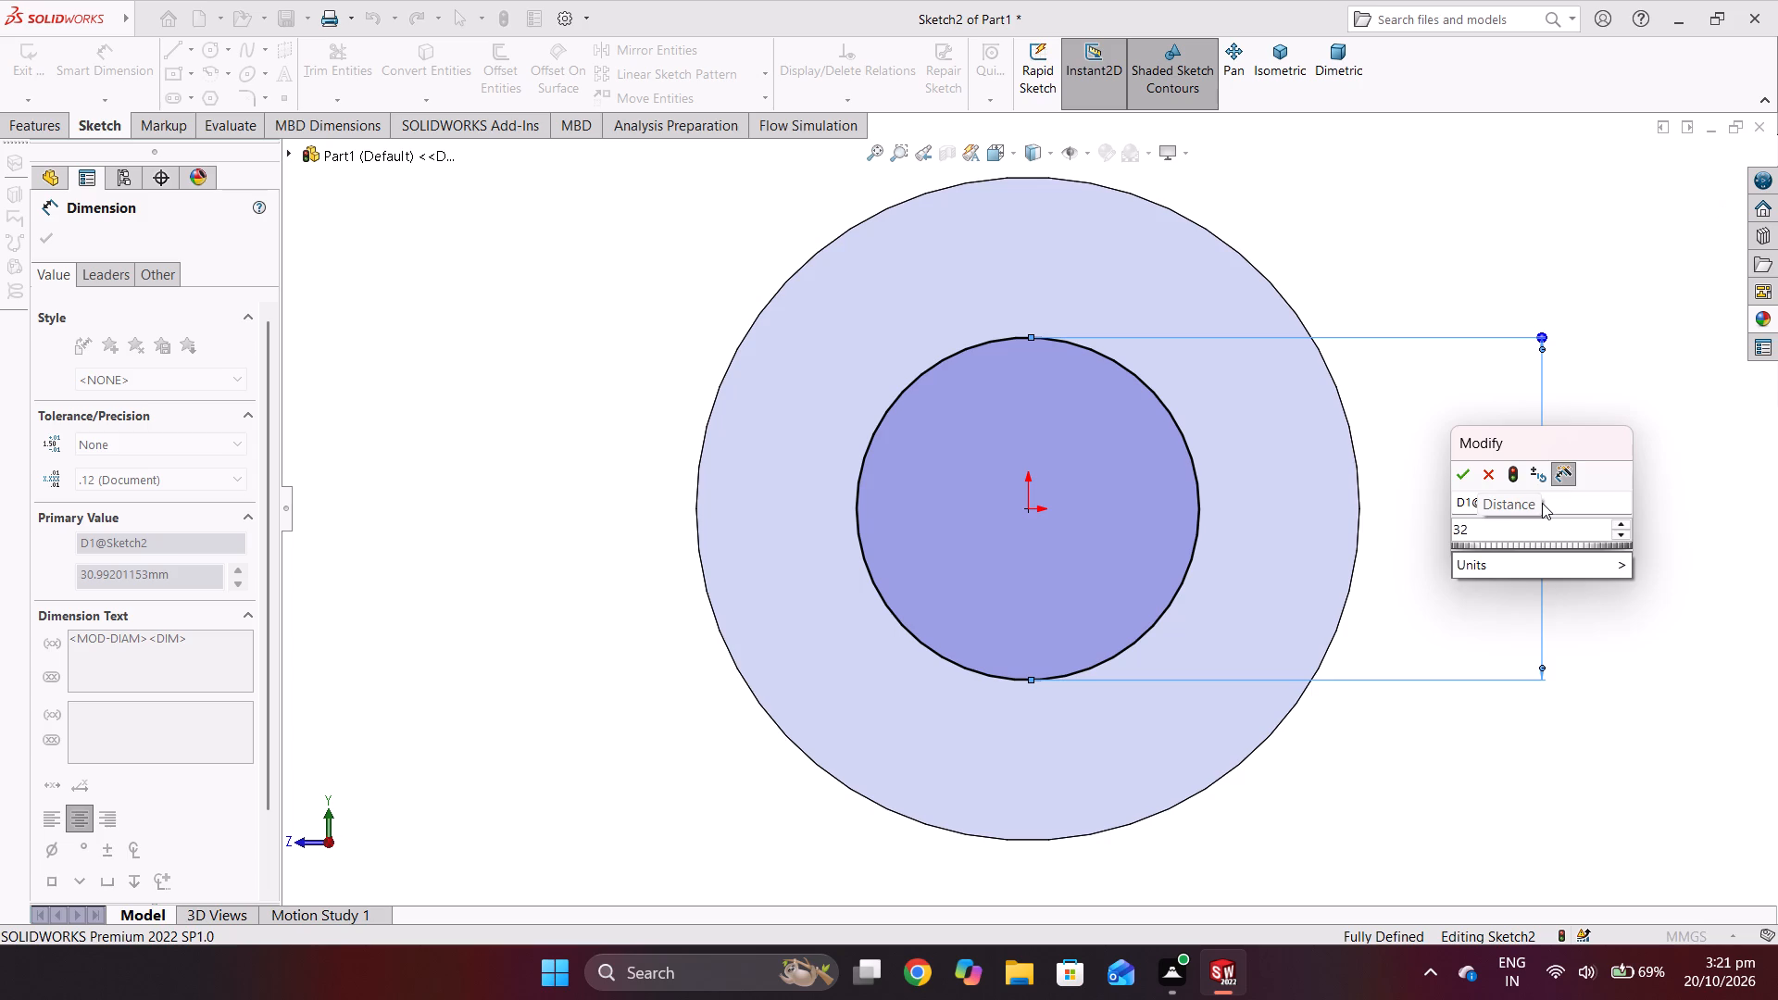
key(Return)
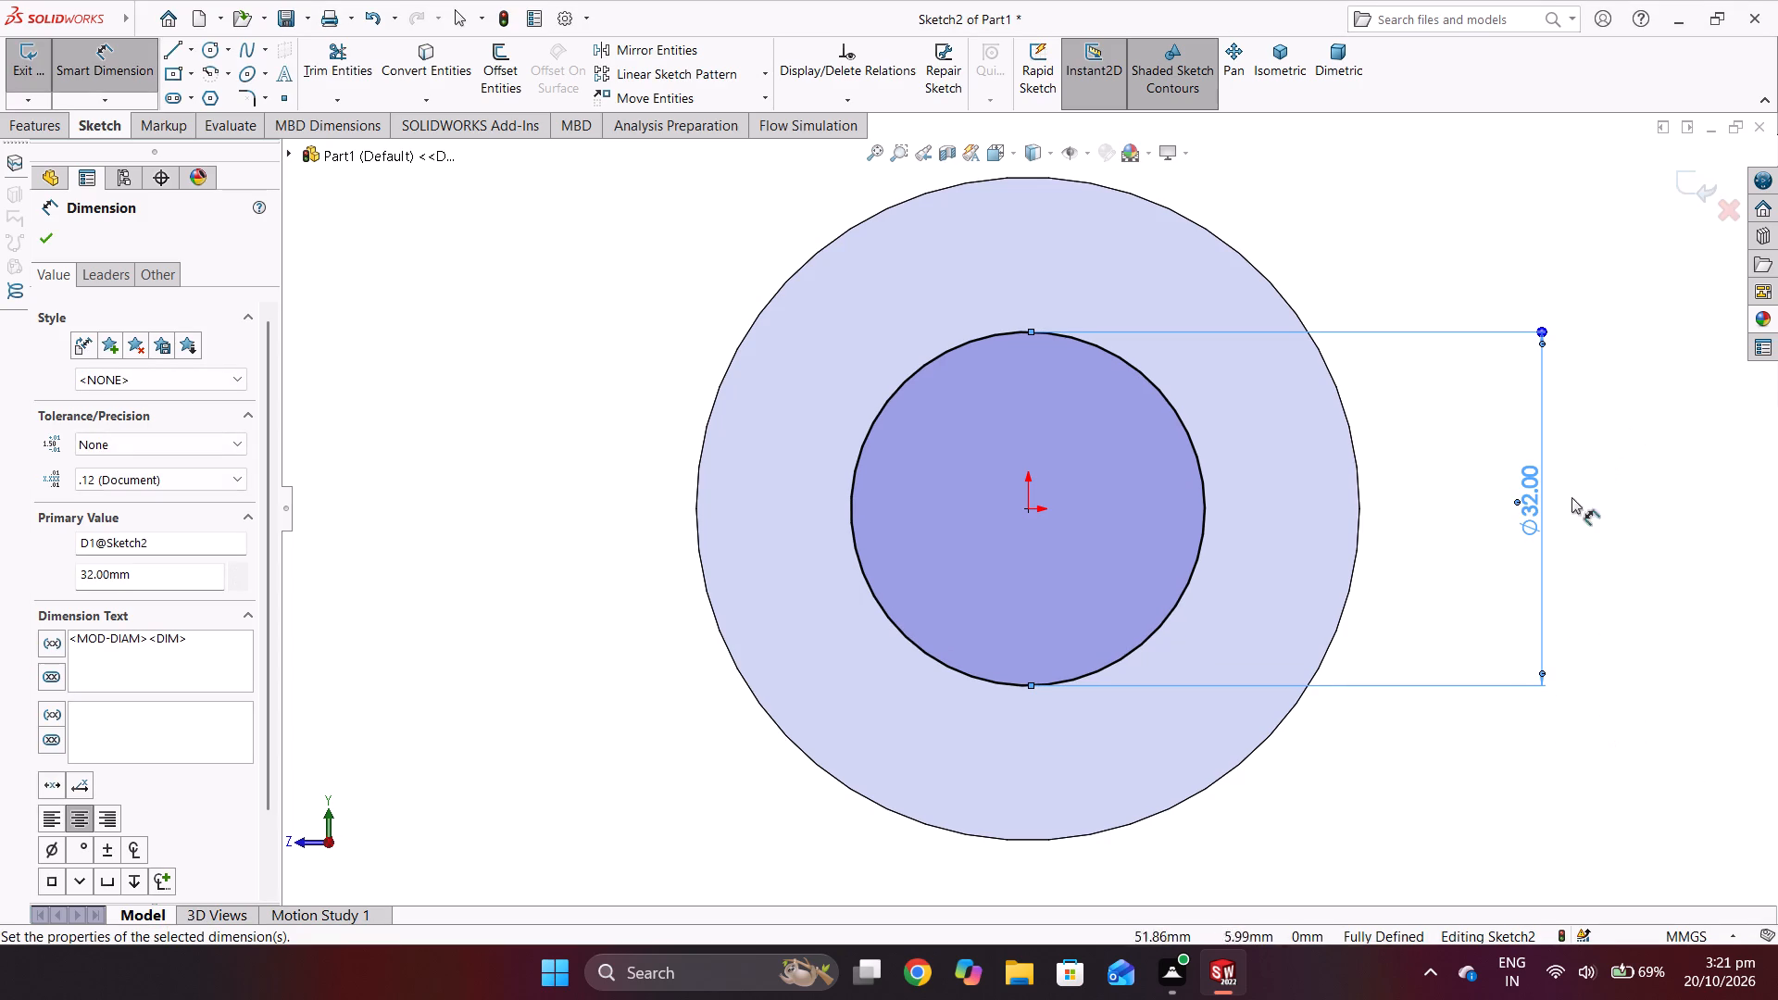
click(1698, 179)
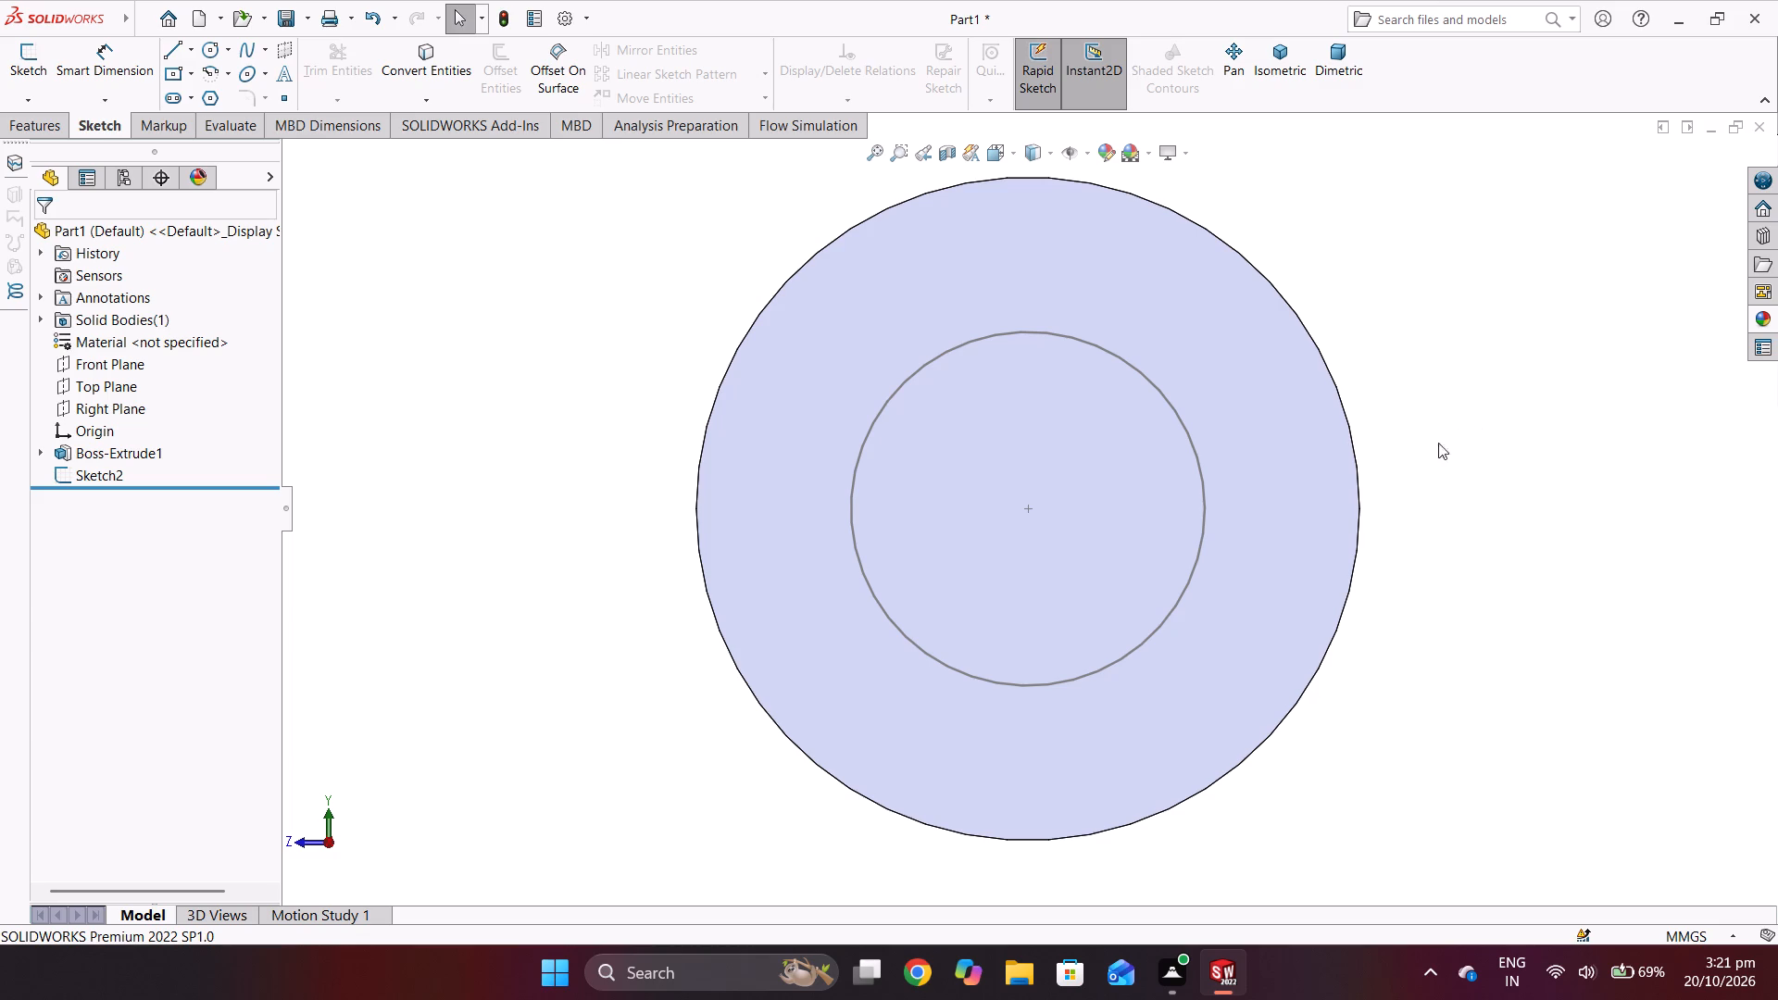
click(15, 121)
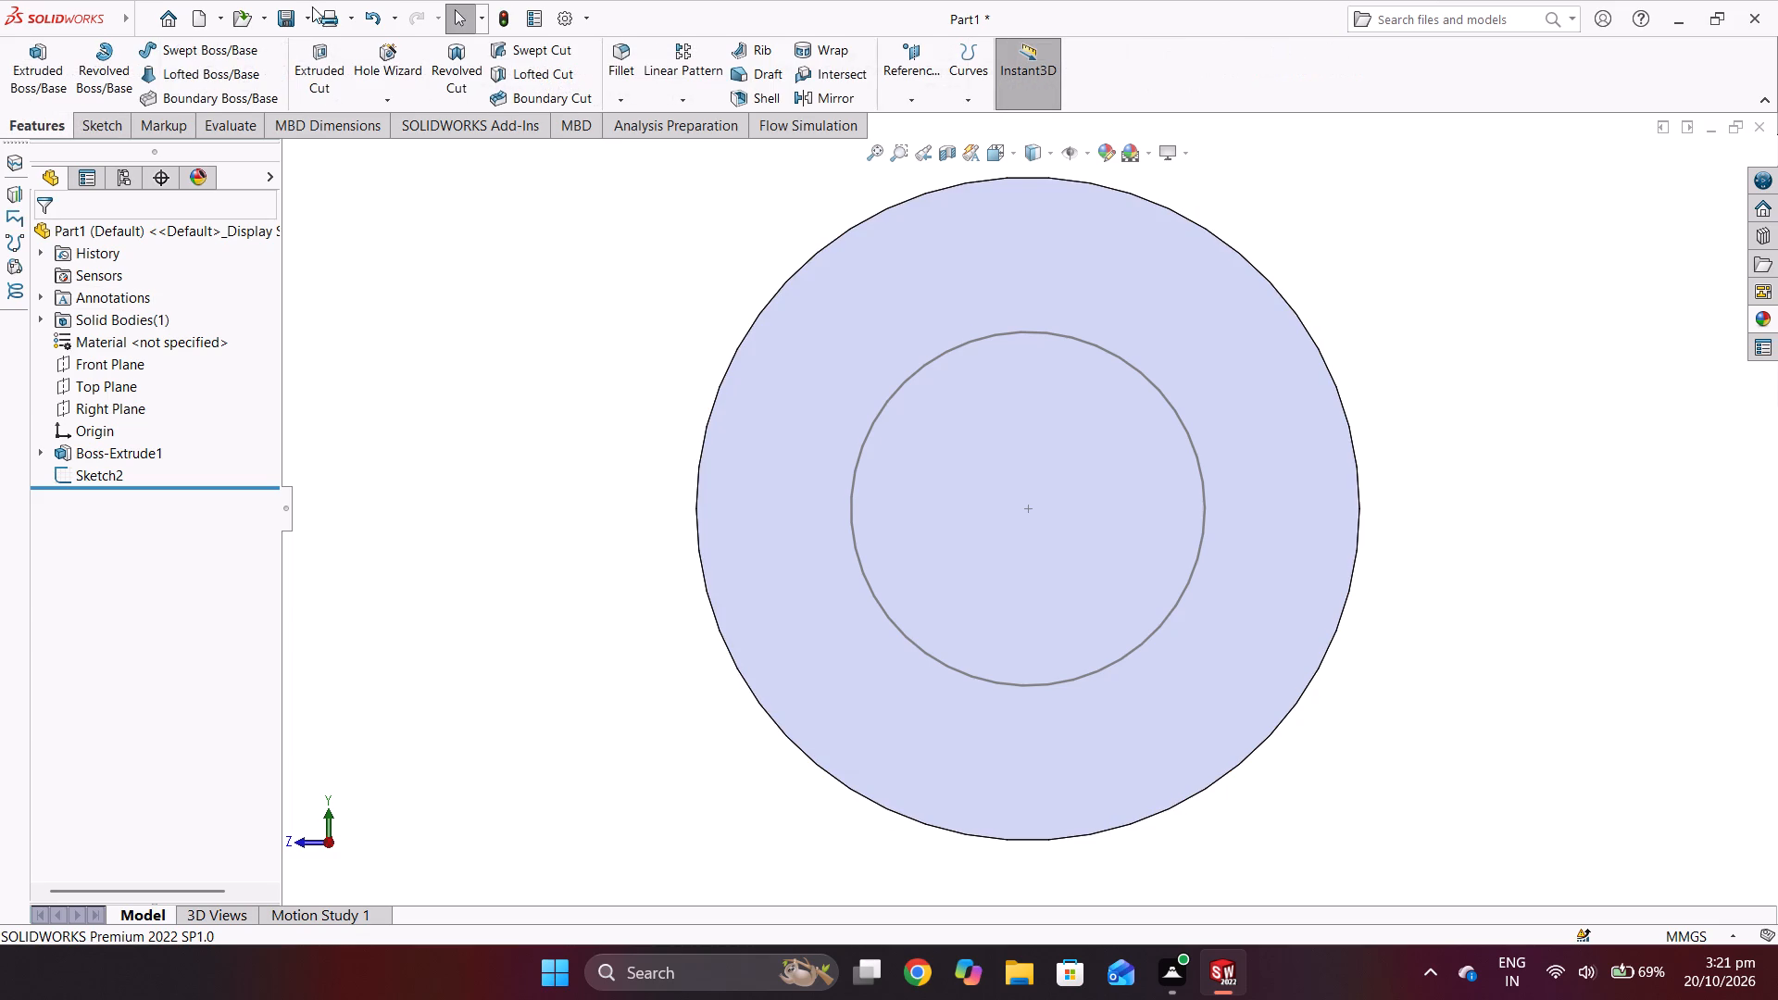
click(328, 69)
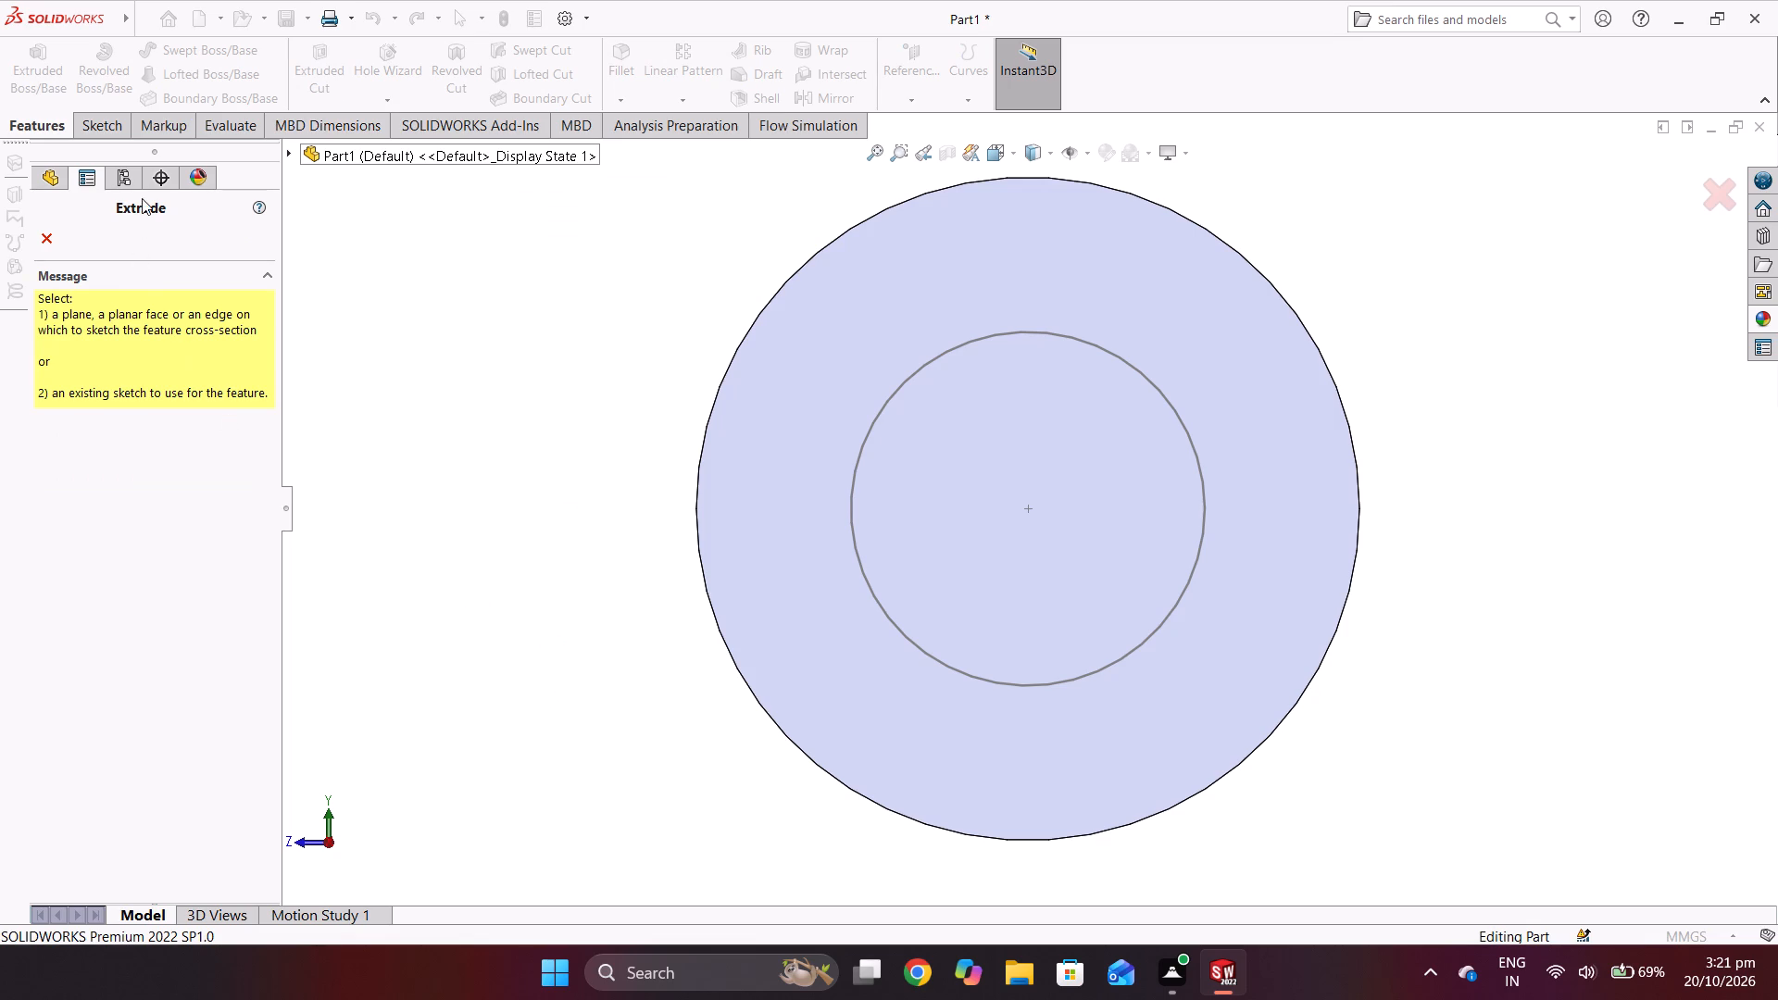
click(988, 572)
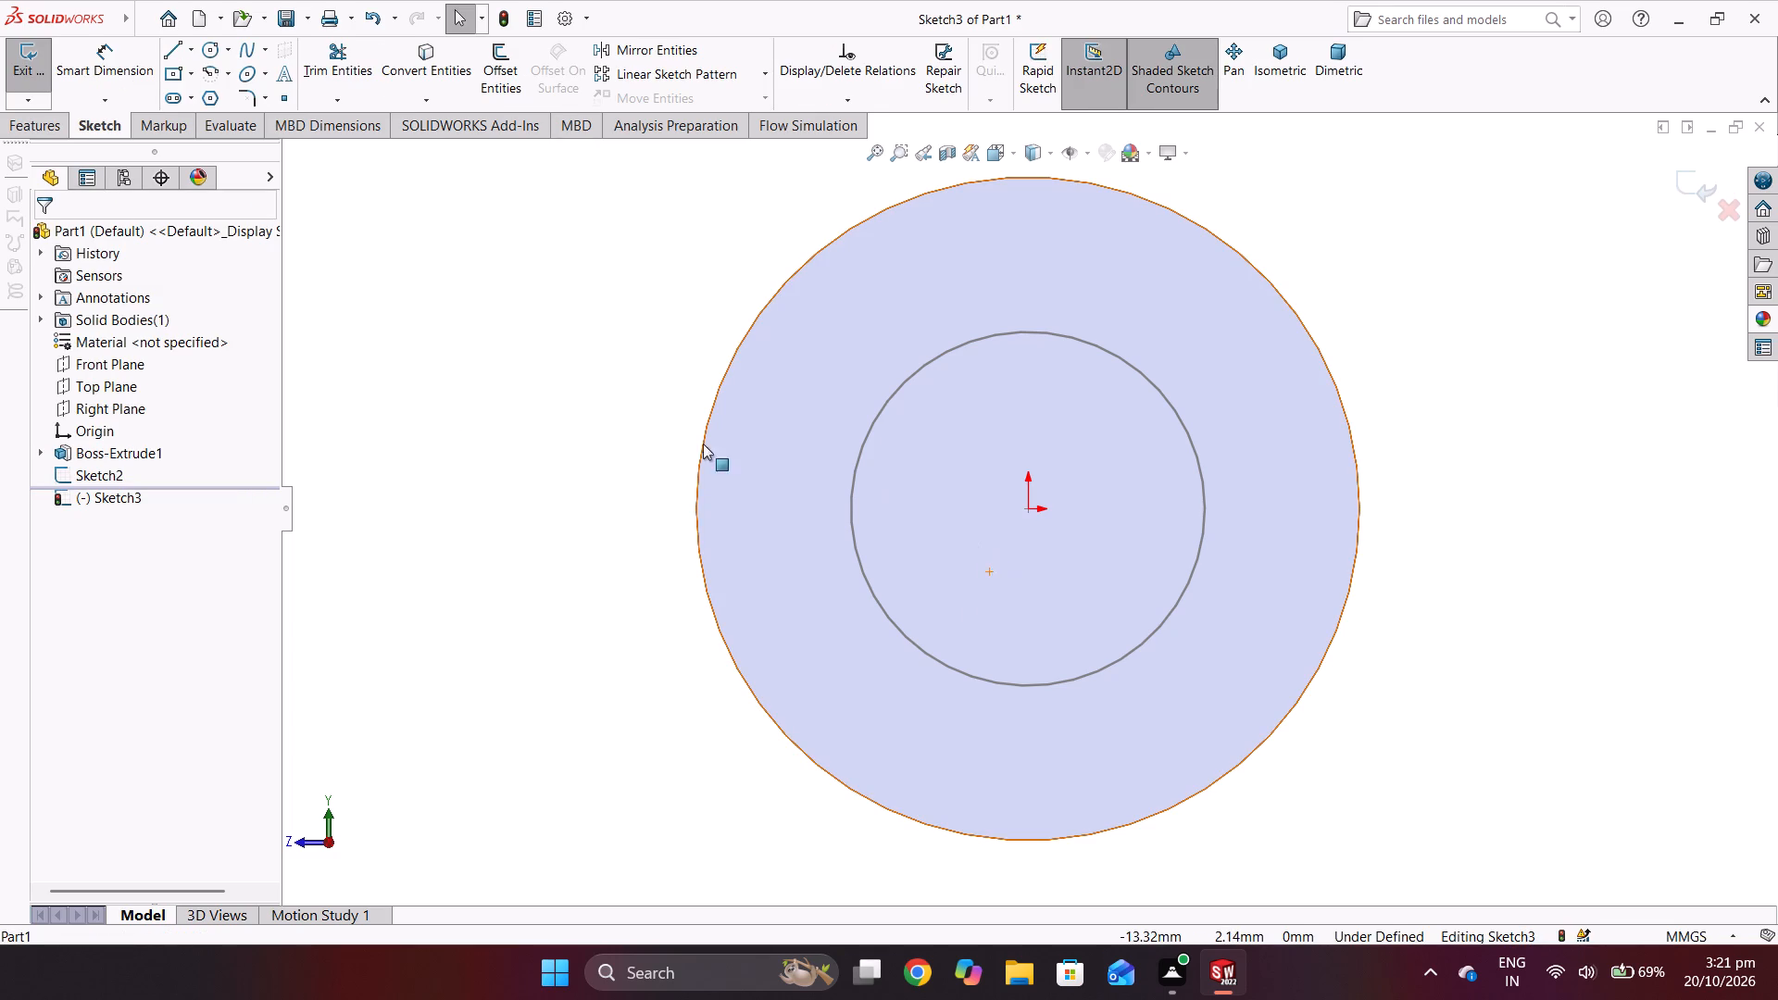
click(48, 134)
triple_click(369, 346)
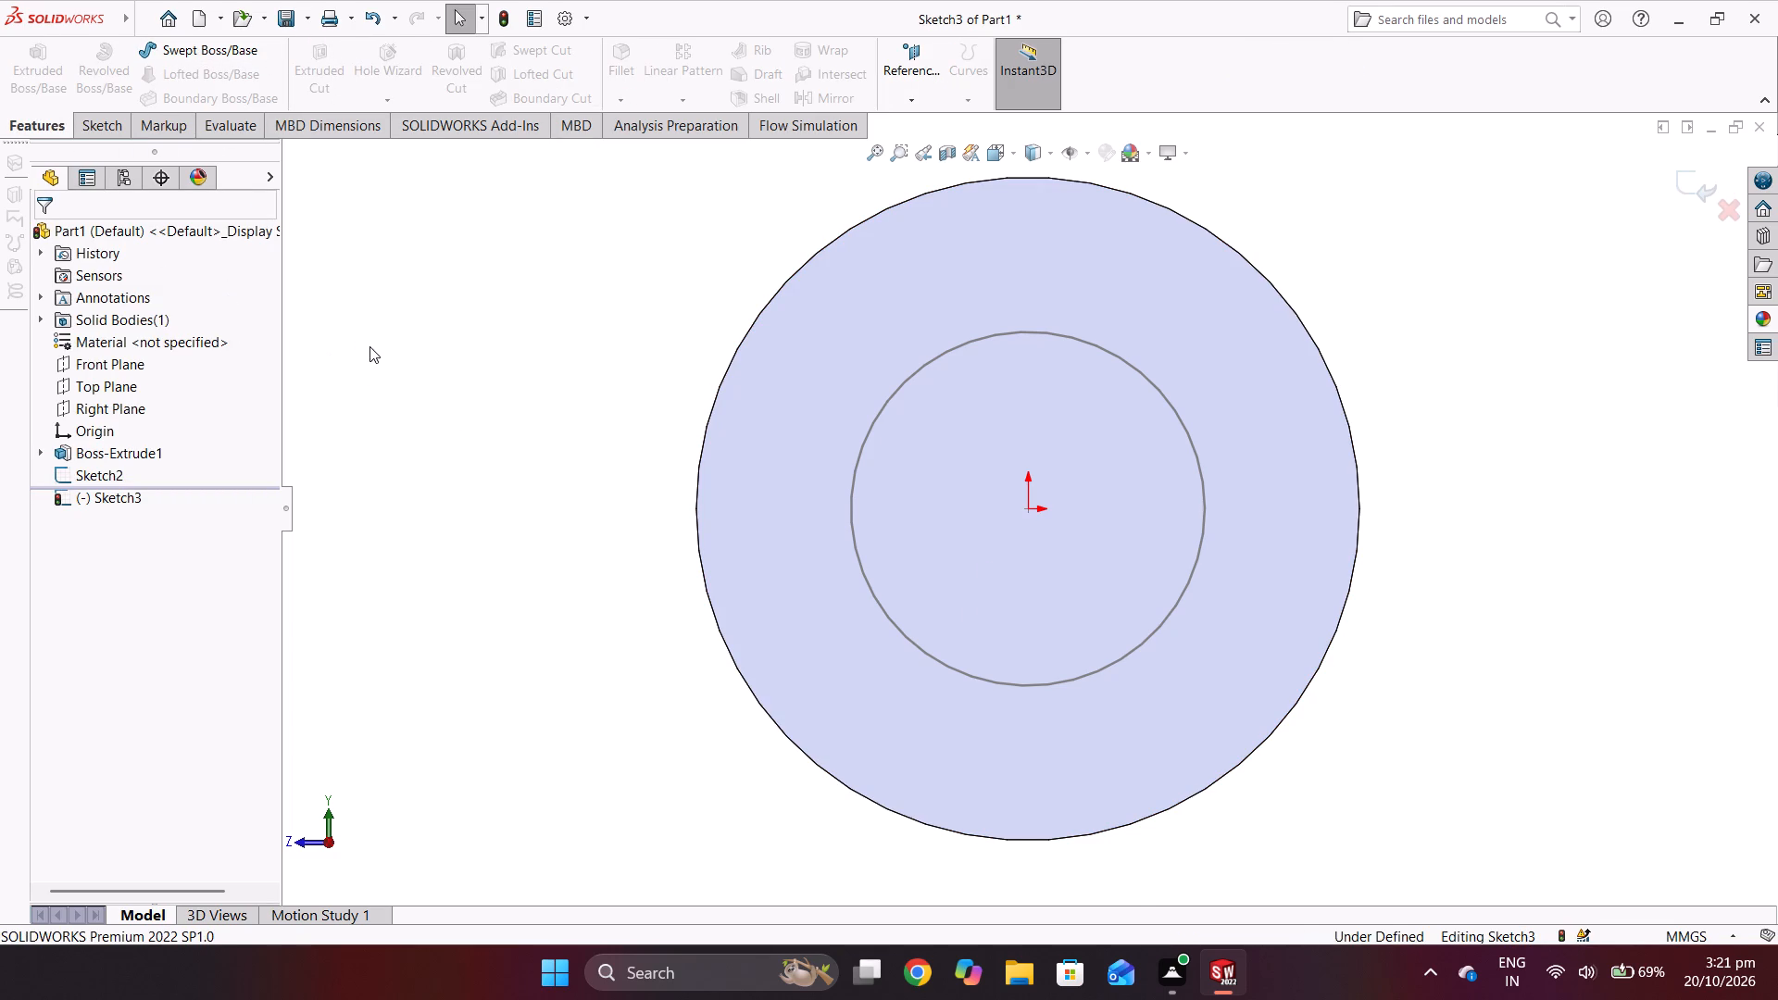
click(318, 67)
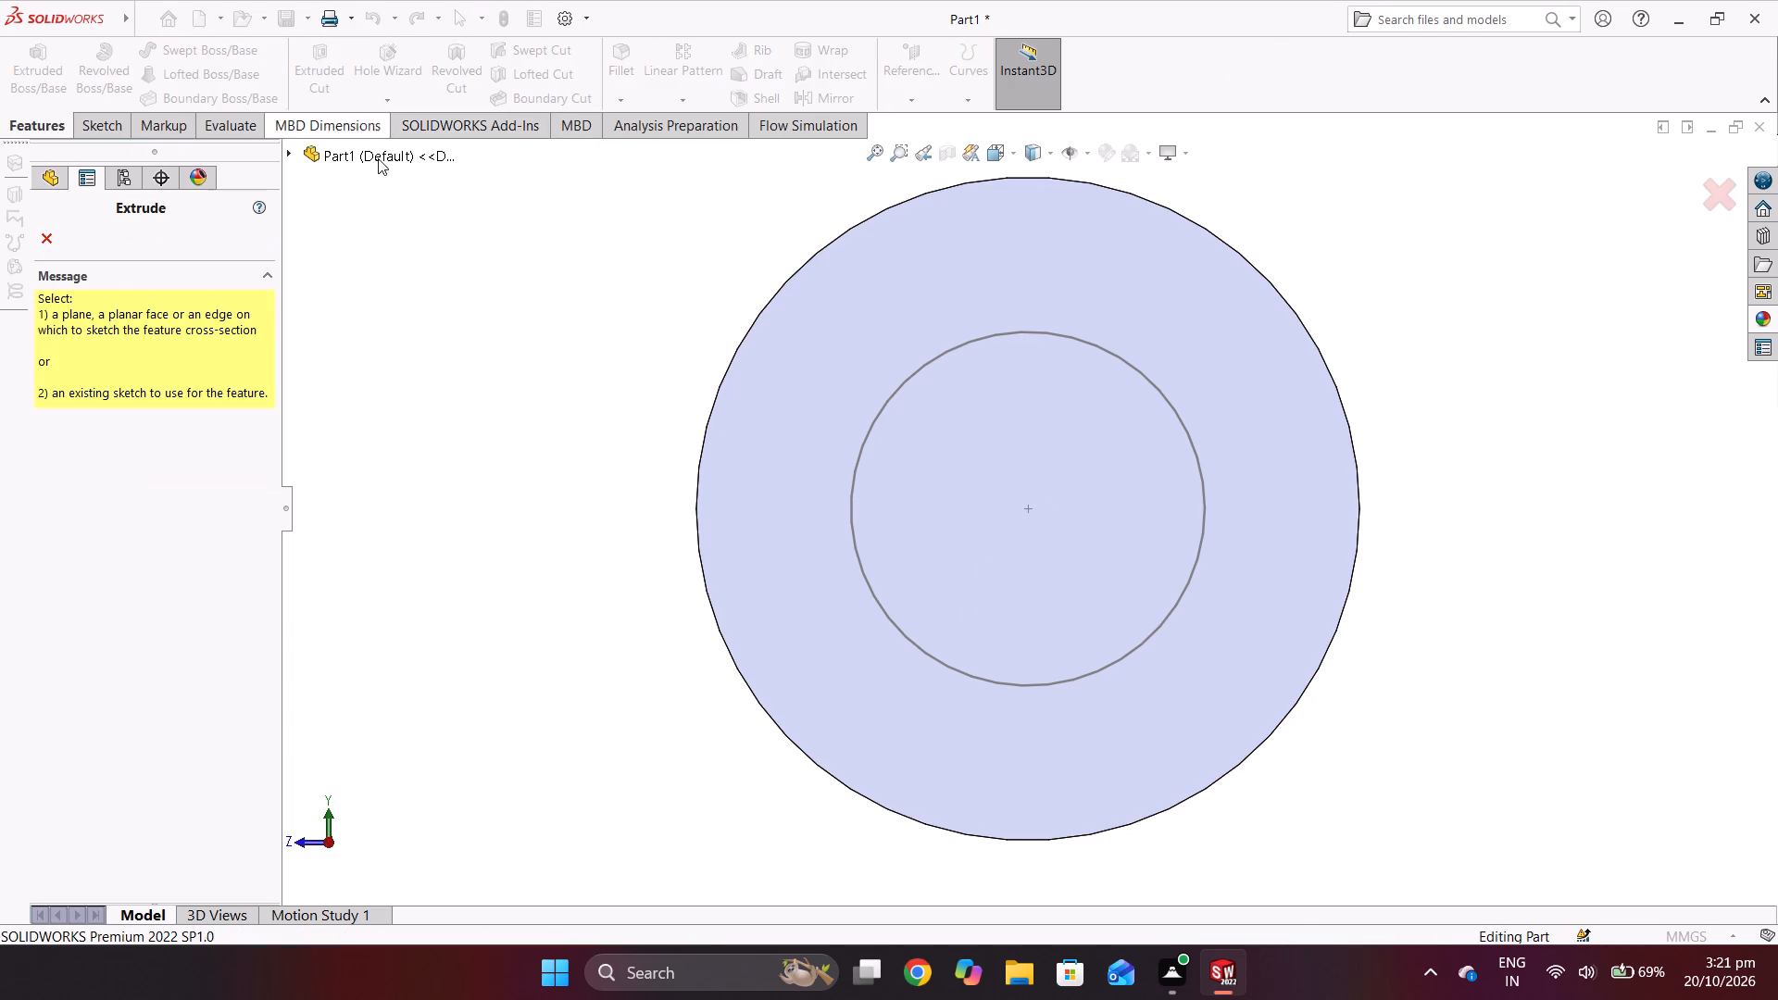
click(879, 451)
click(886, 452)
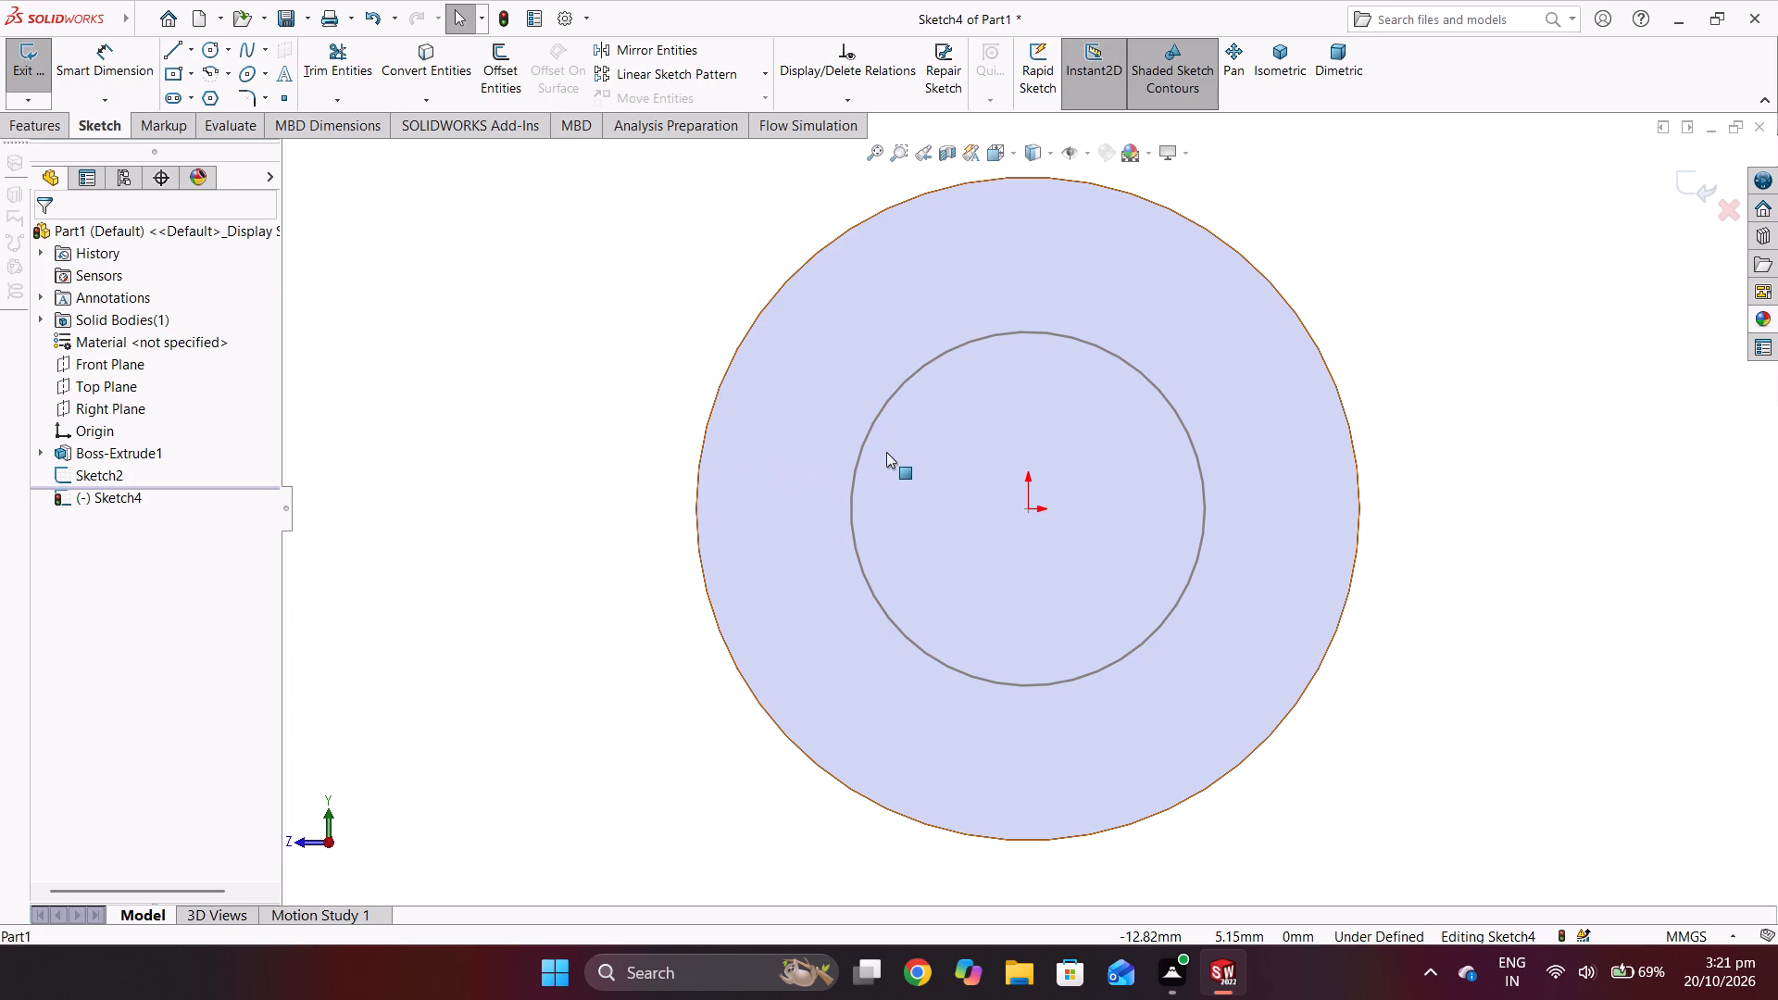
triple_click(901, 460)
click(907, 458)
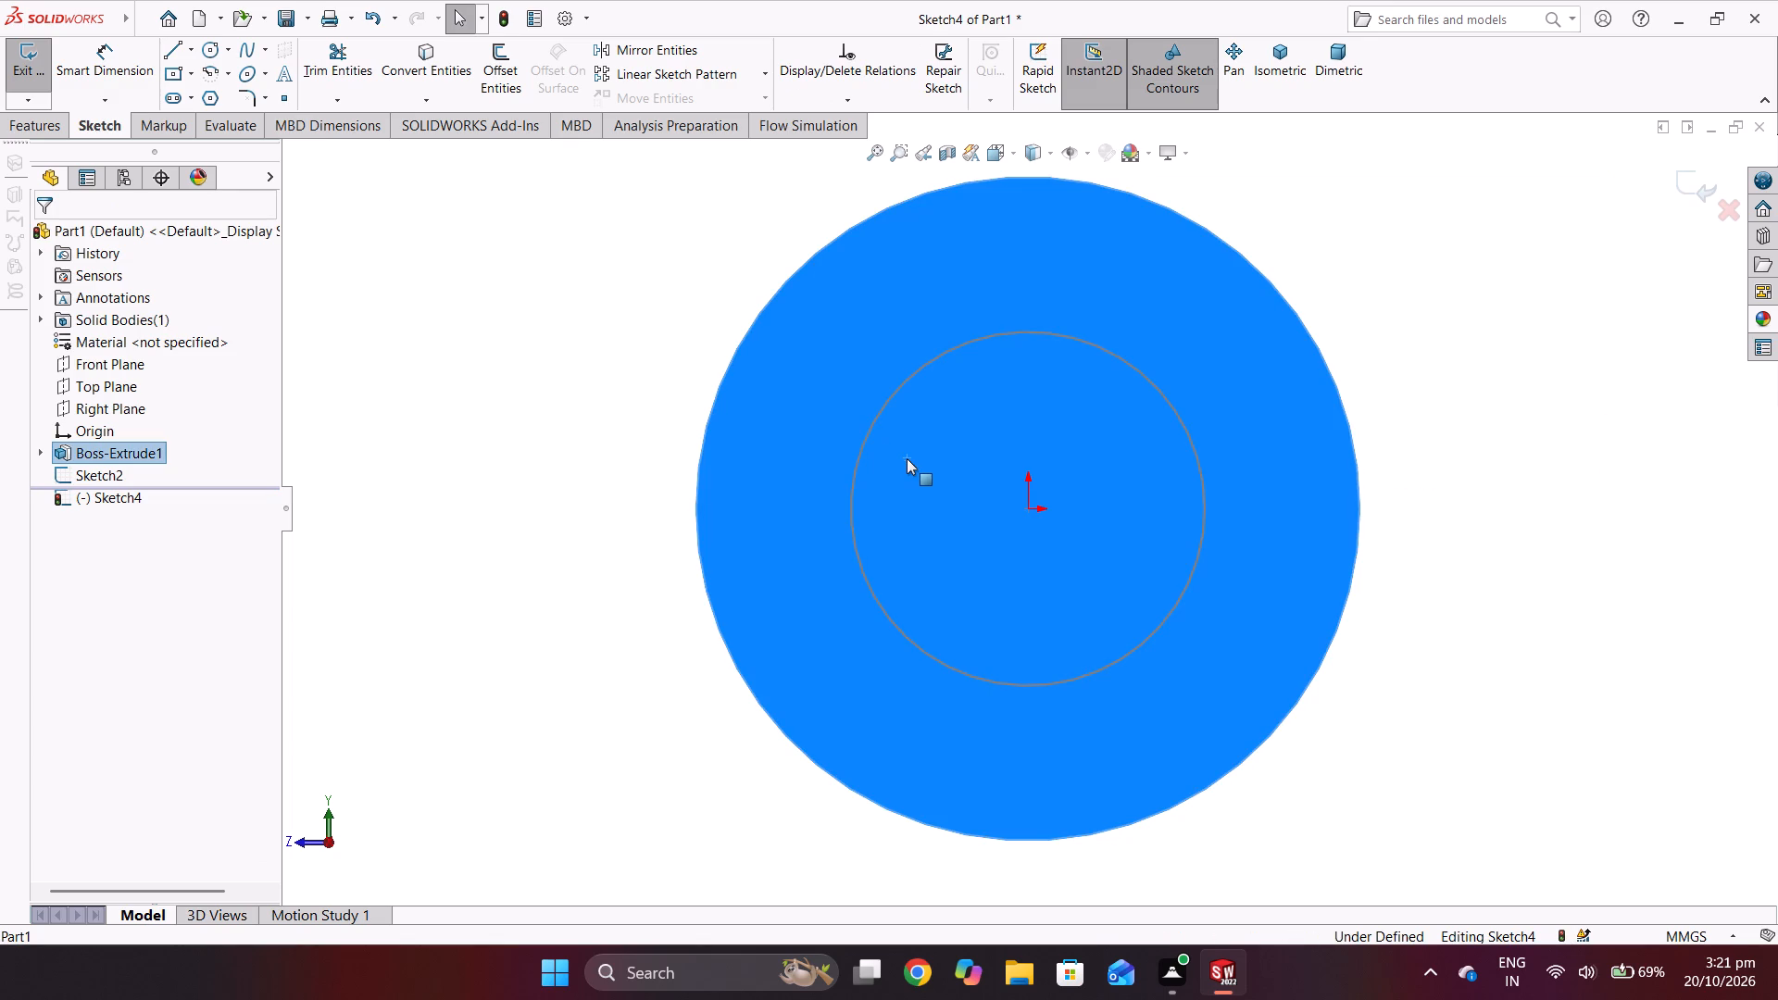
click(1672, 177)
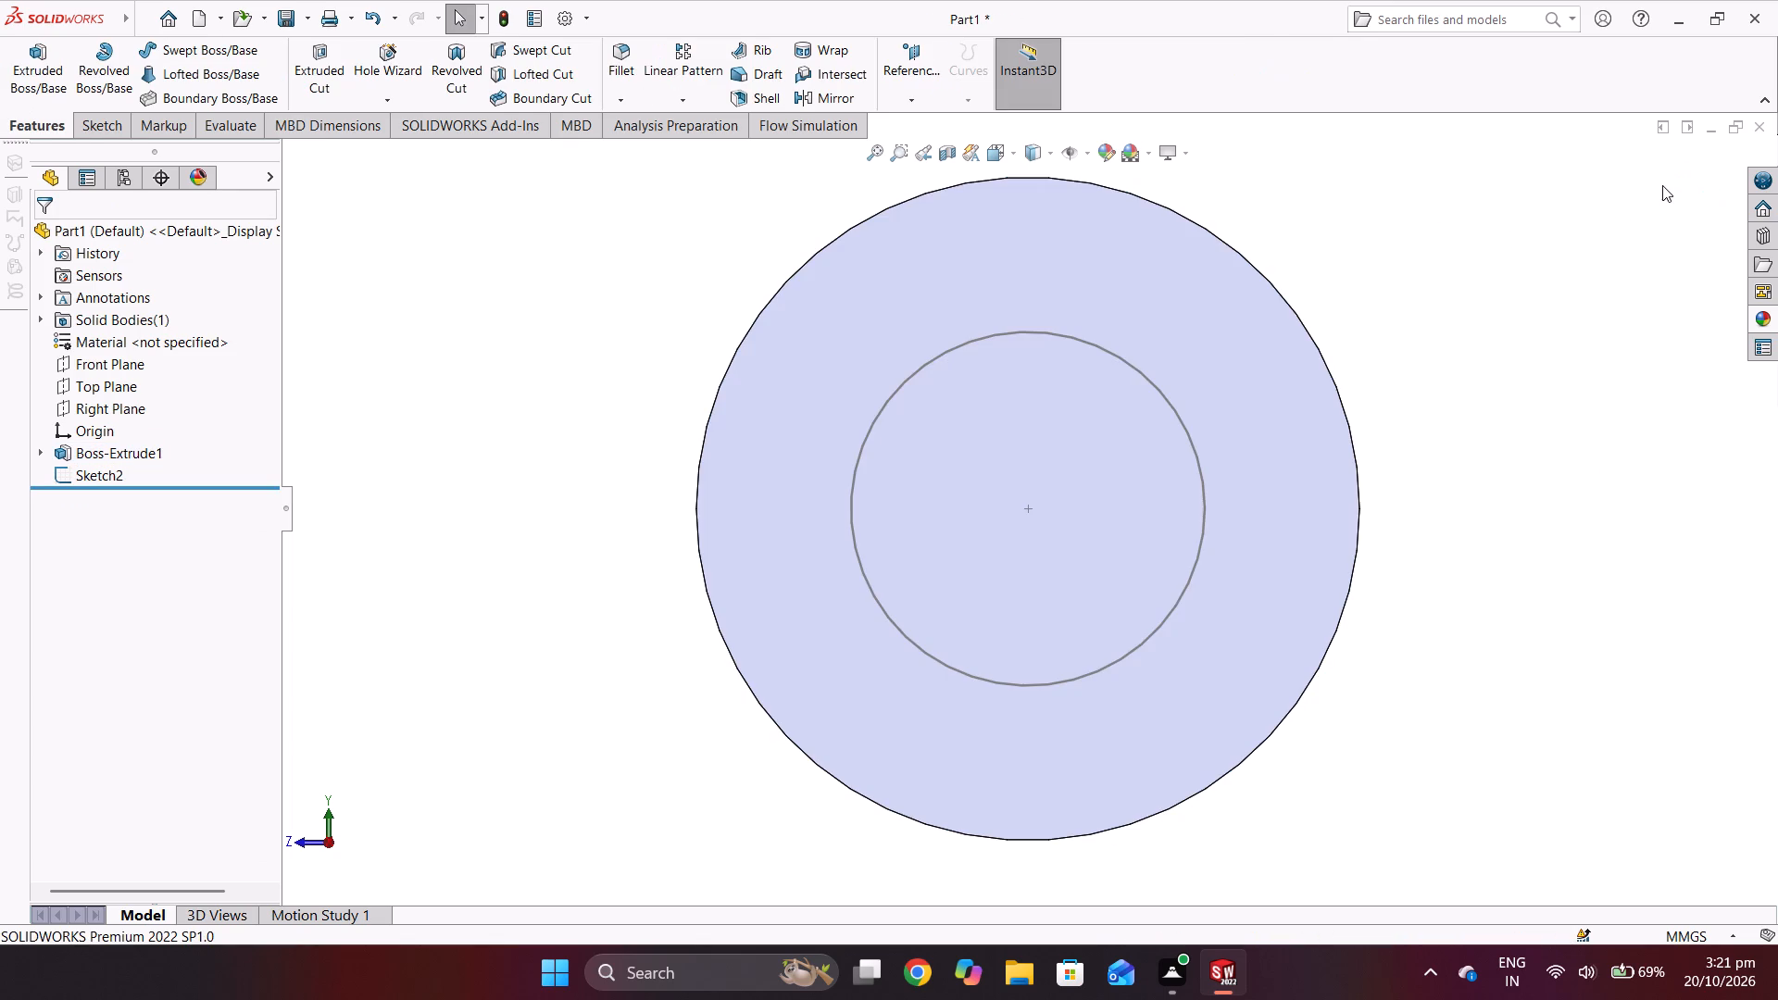
Cut-extrude the 32 mm circle through the cylinder with the Through All end condition.
click(339, 96)
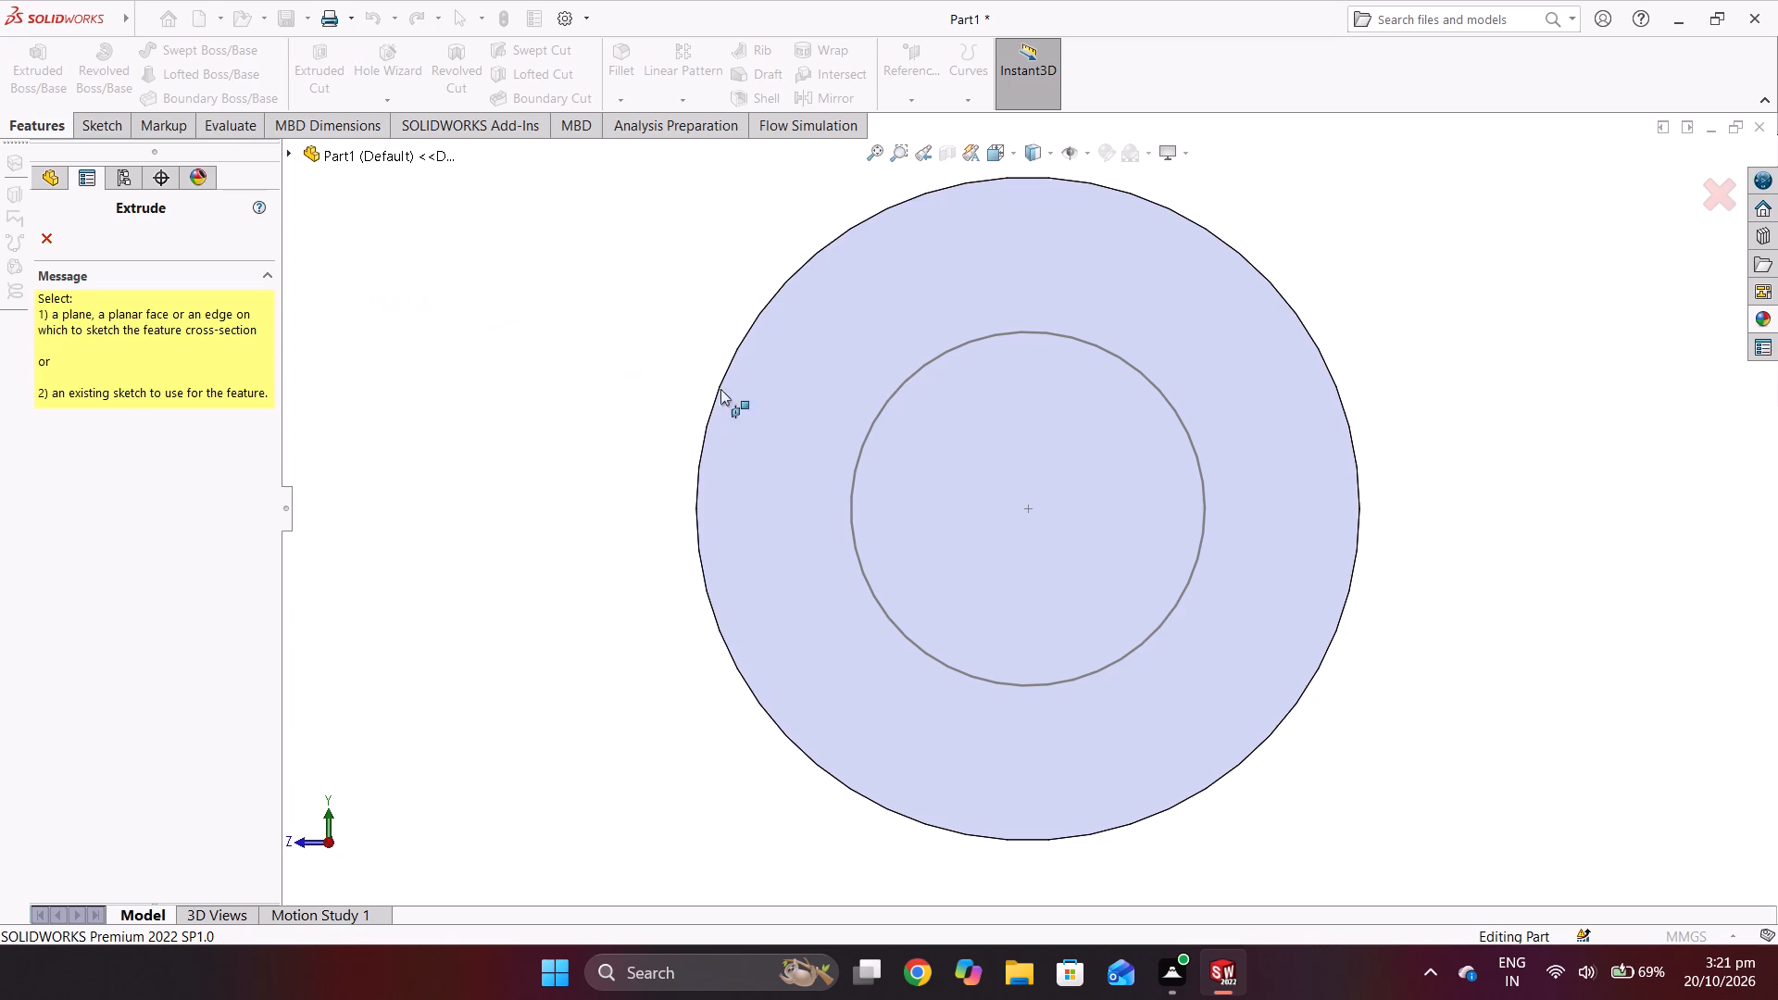
click(863, 434)
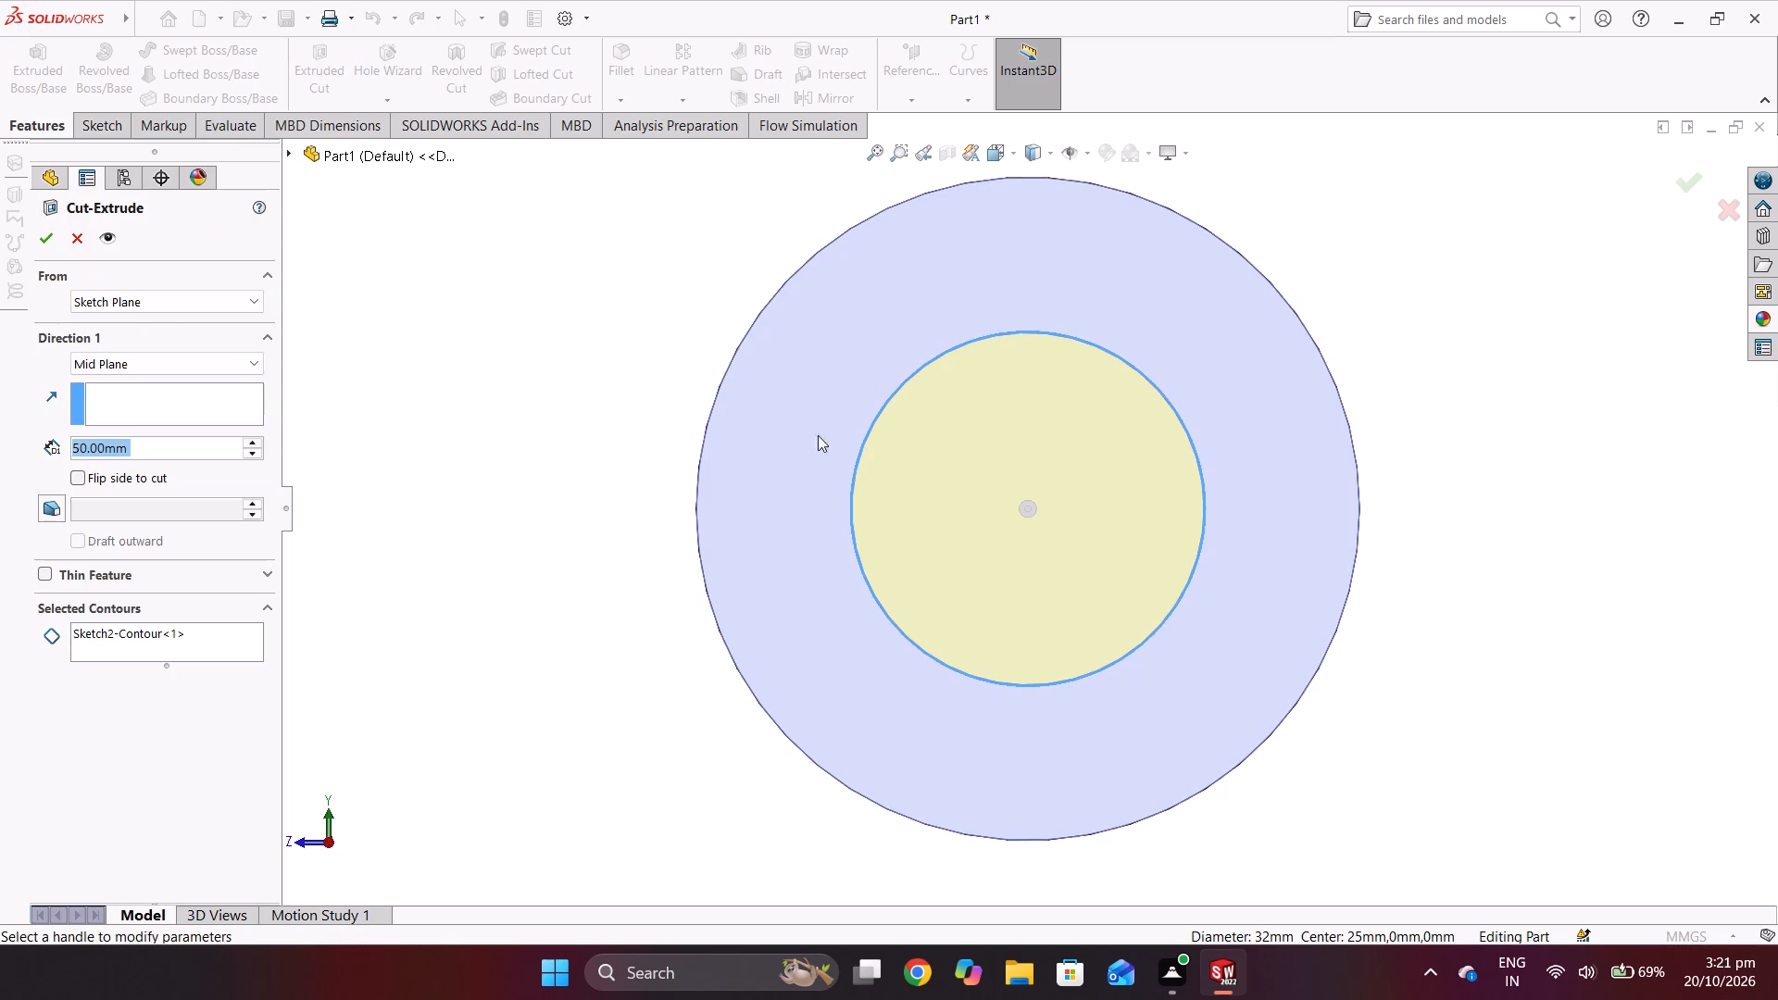
scroll(605, 569, up, 1)
middle_drag(605, 569, 693, 596)
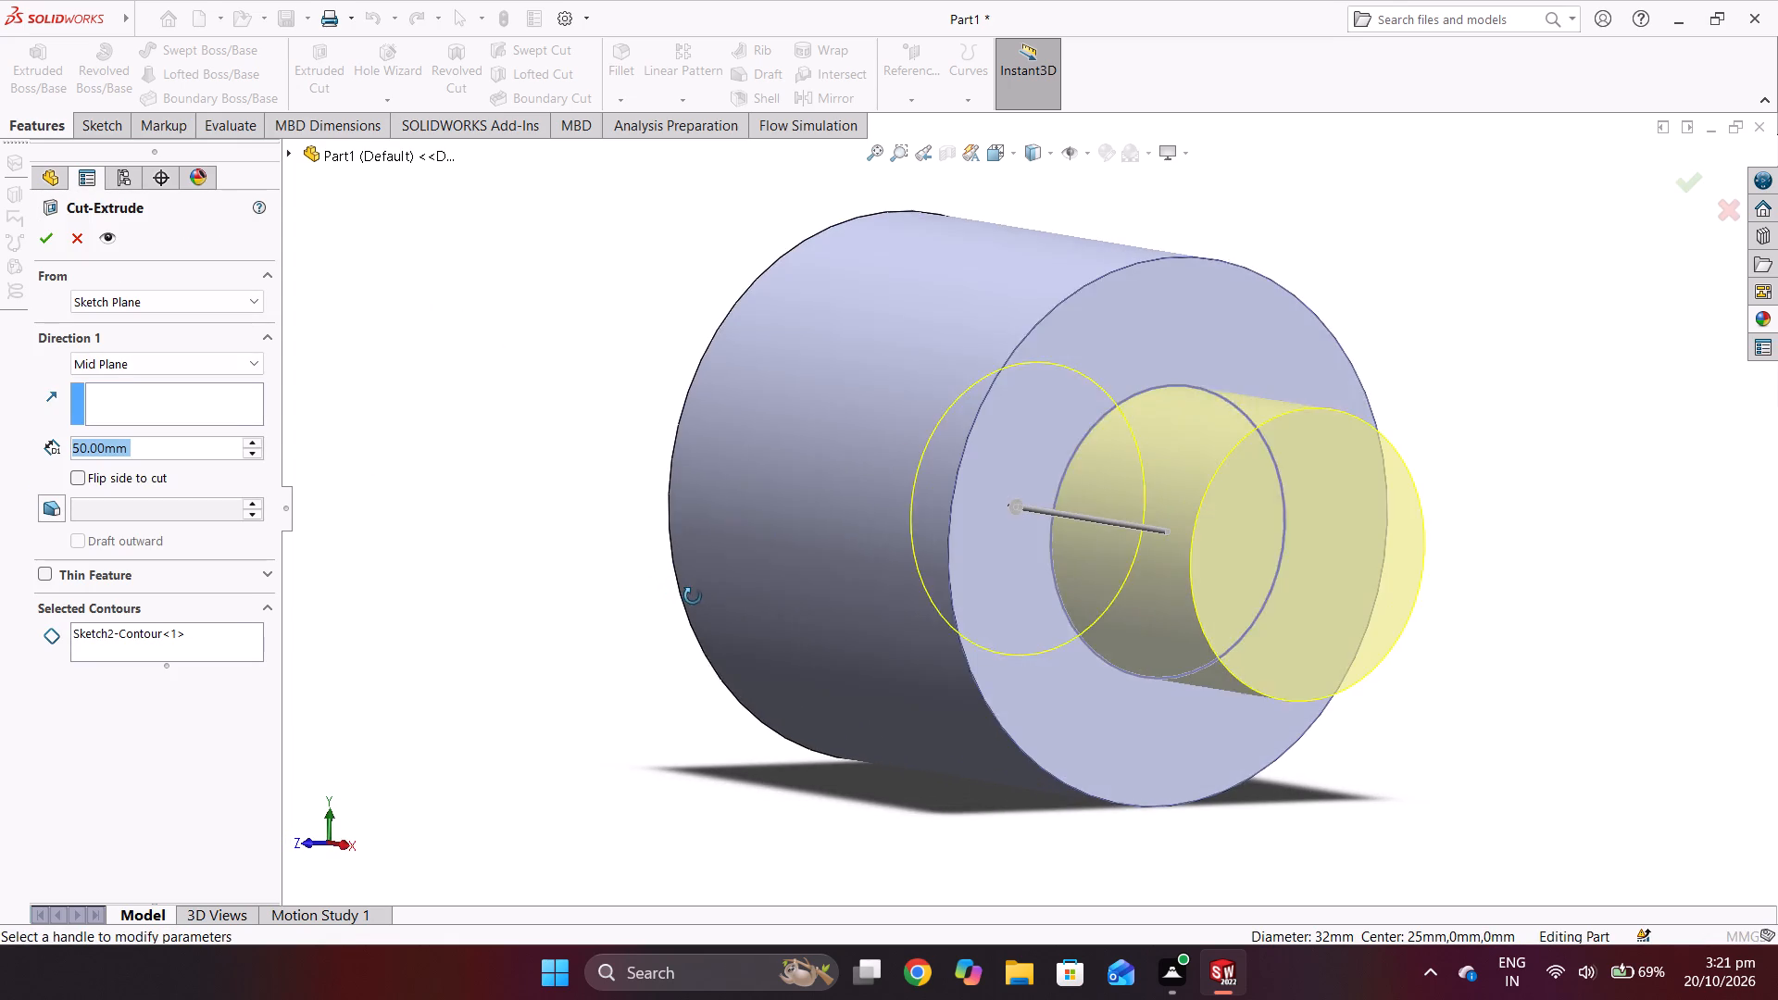
middle_drag(693, 596, 698, 596)
middle_drag(695, 607, 772, 639)
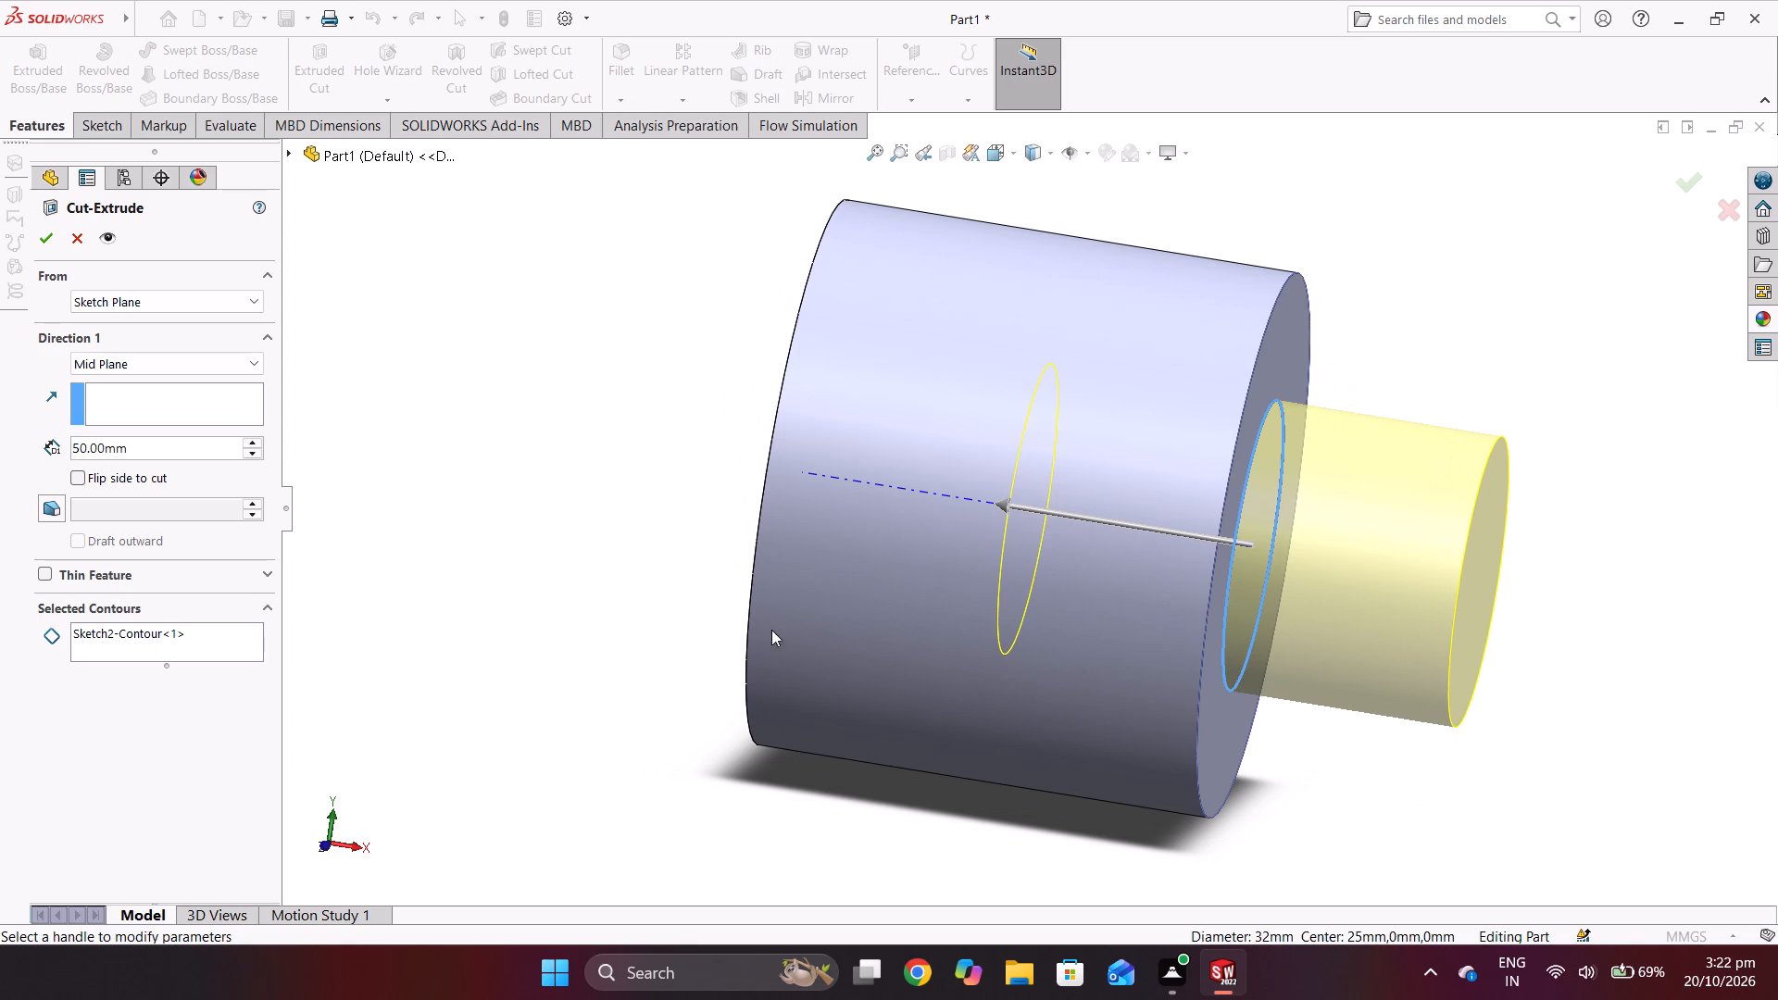
click(157, 358)
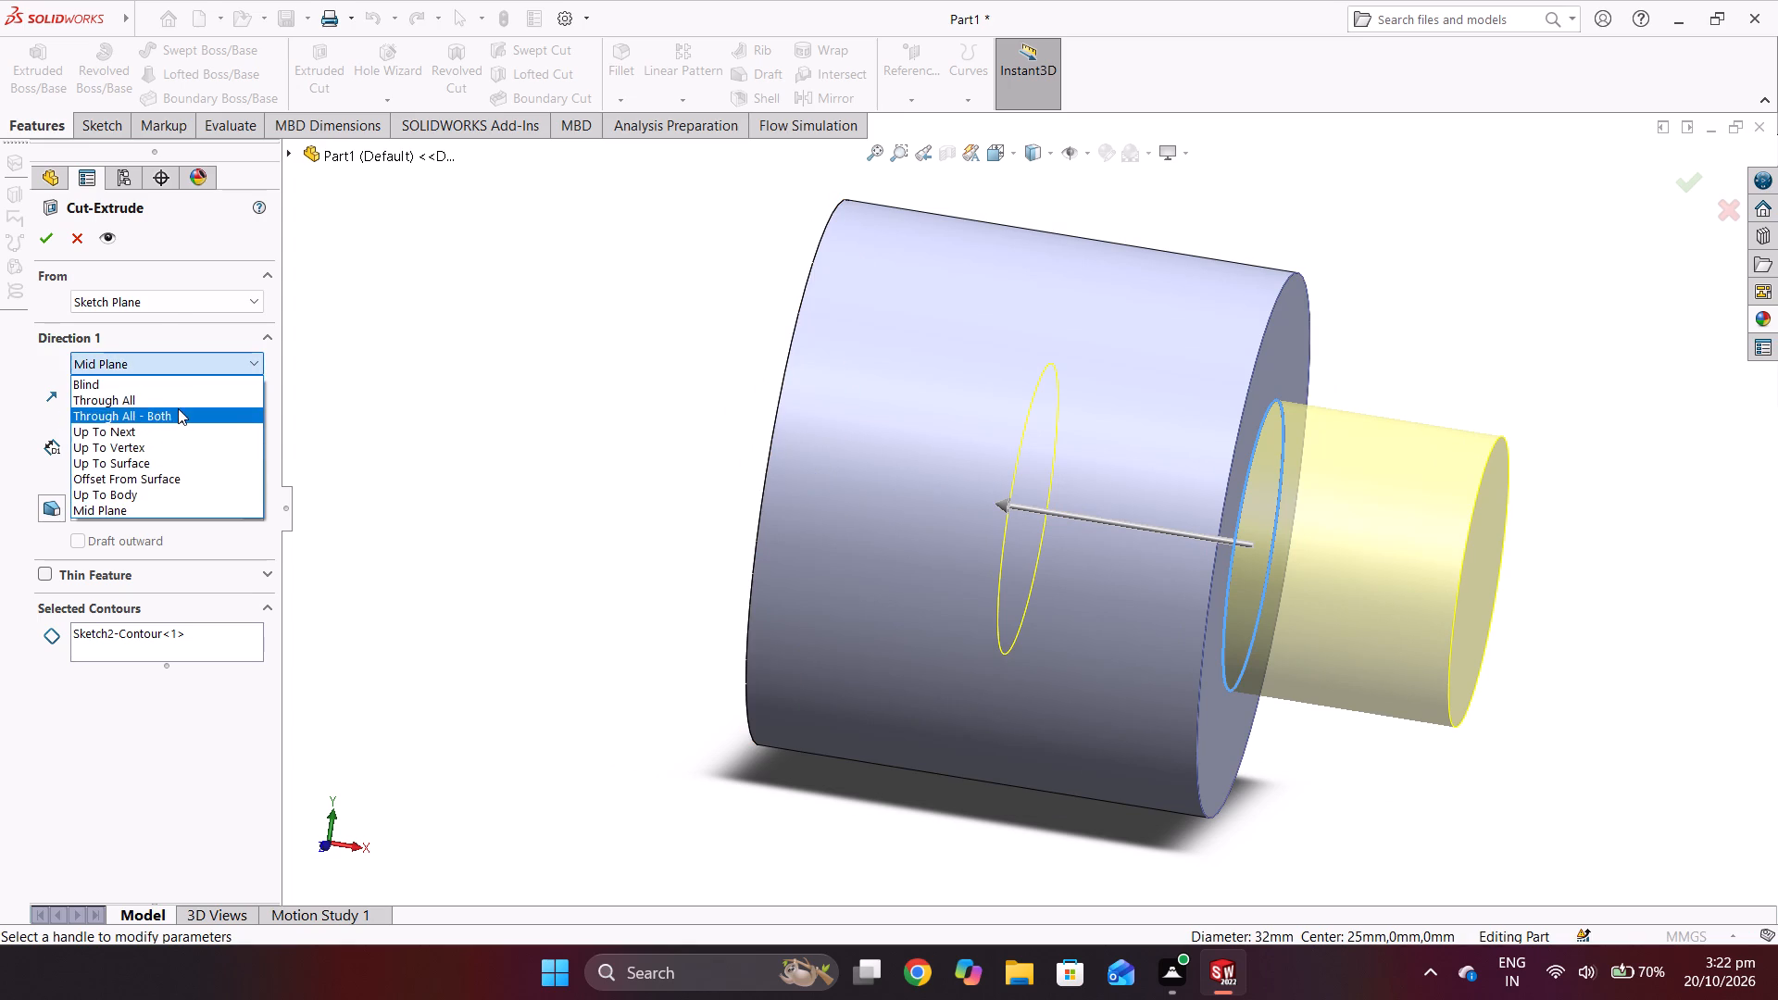
click(182, 400)
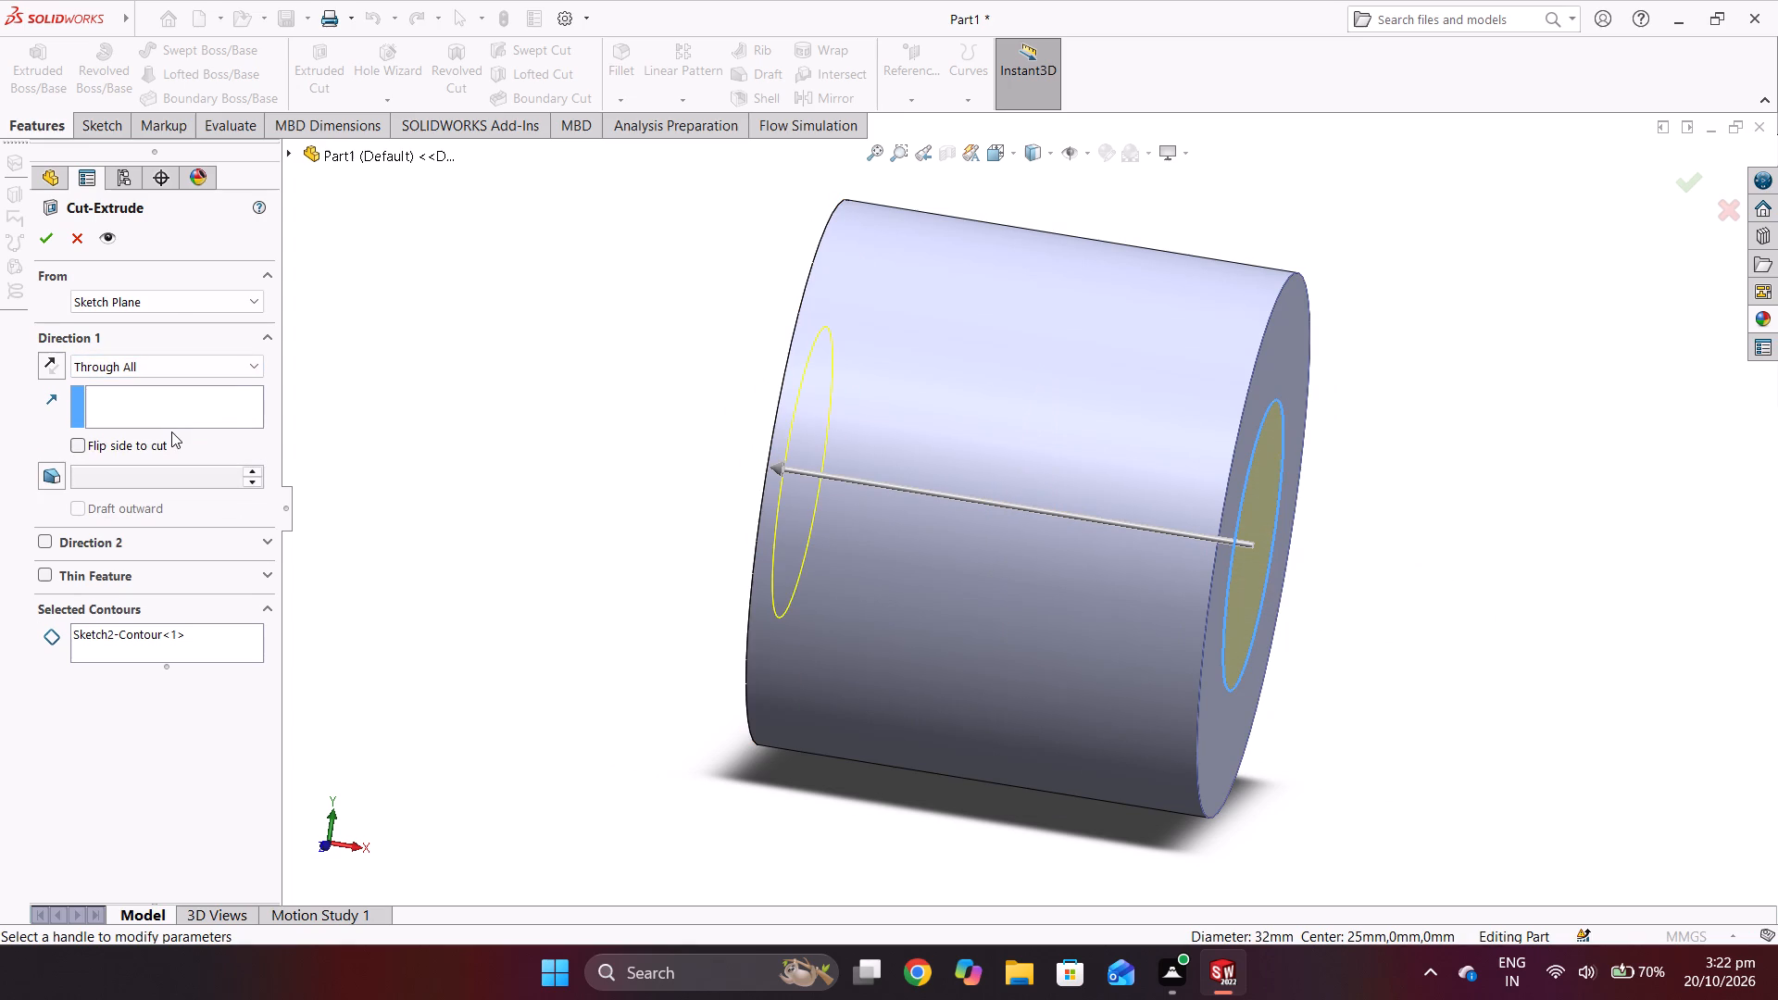
click(46, 229)
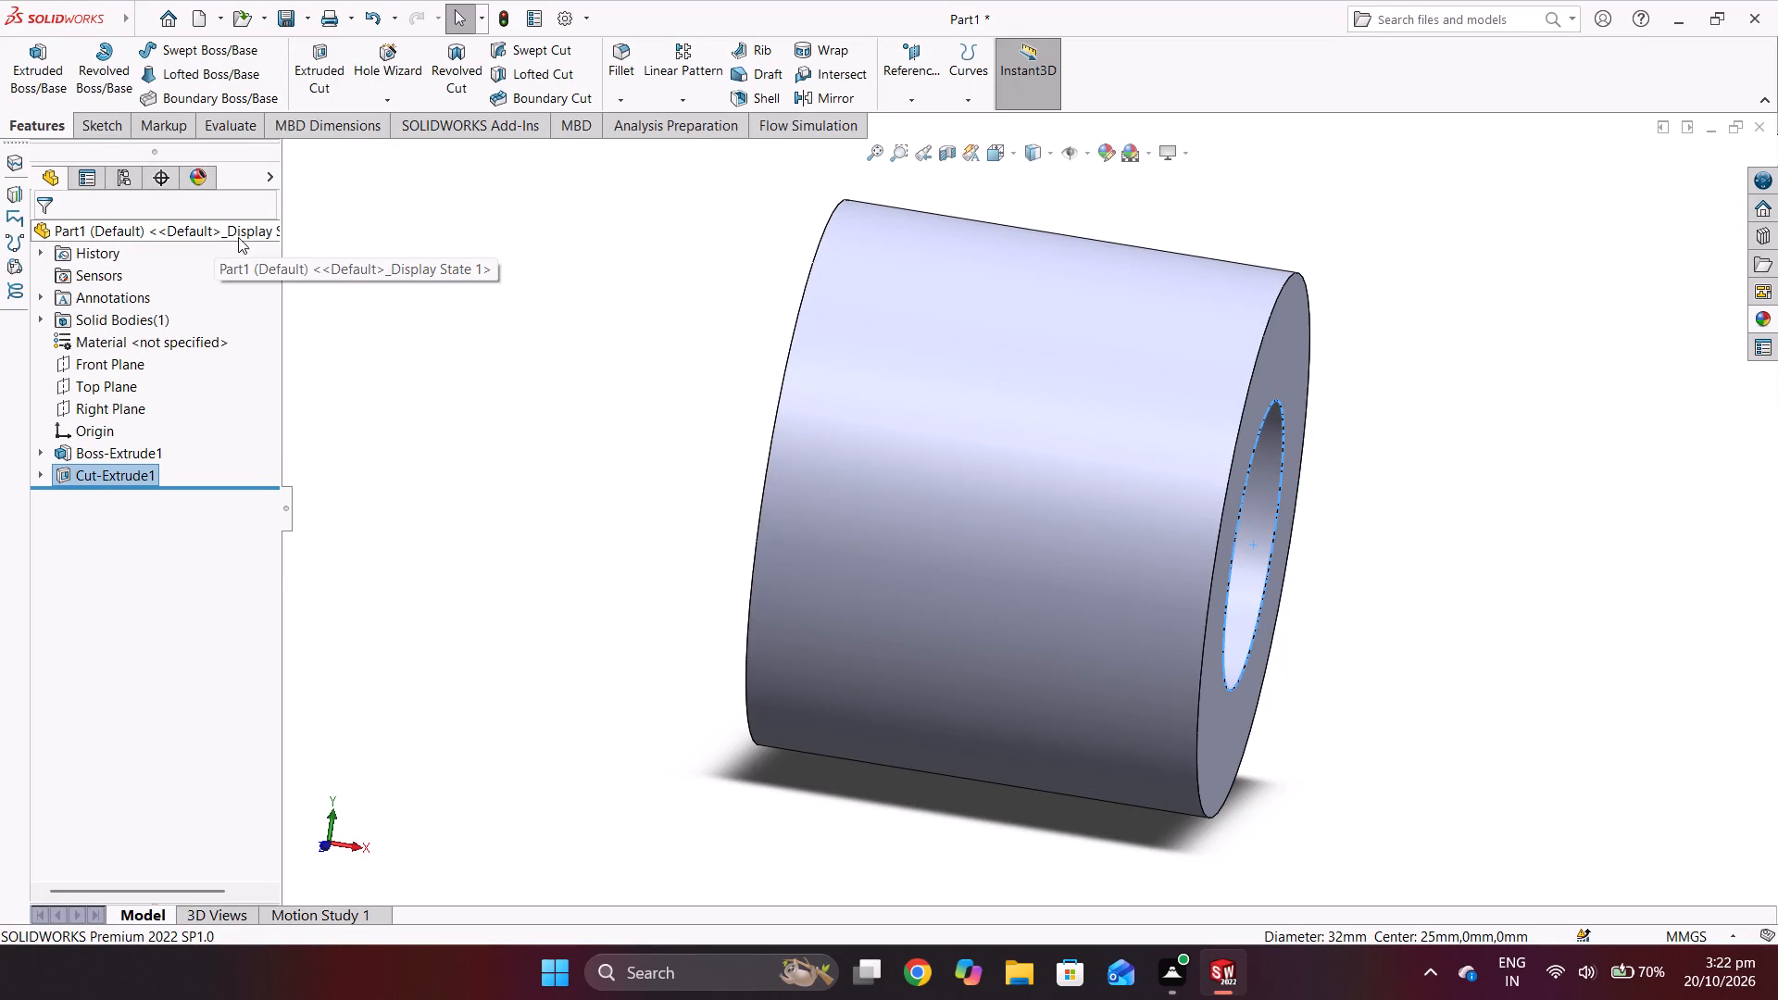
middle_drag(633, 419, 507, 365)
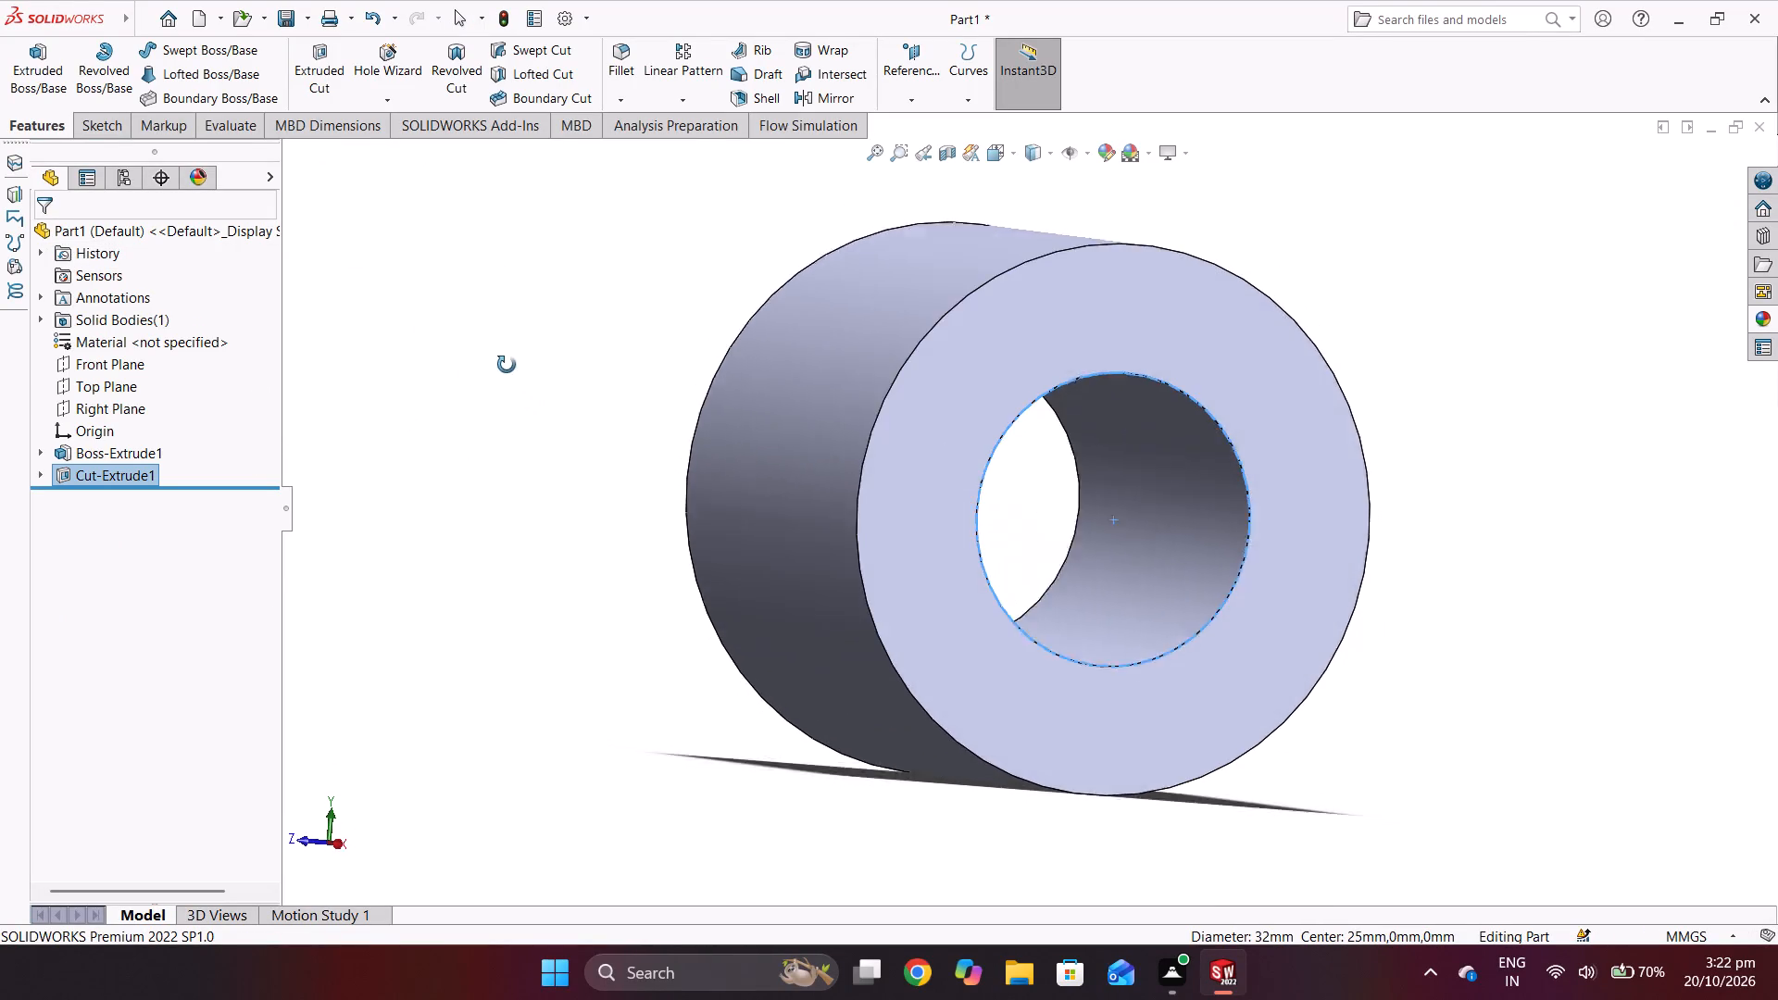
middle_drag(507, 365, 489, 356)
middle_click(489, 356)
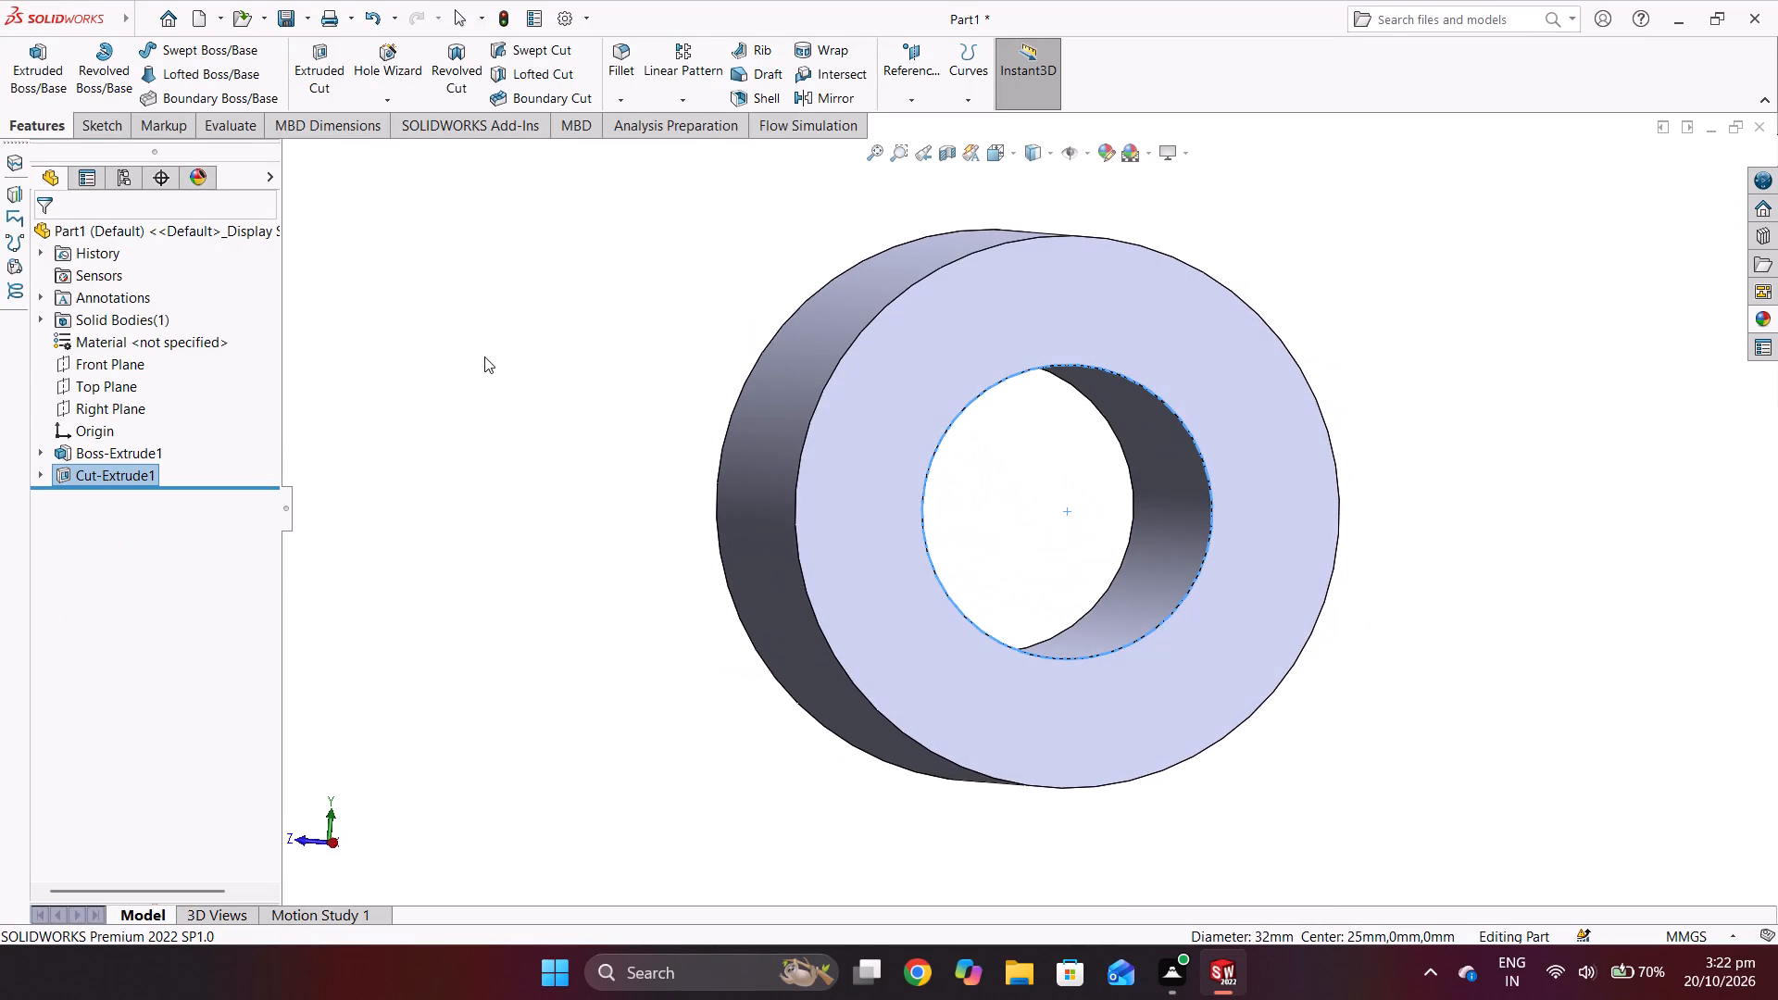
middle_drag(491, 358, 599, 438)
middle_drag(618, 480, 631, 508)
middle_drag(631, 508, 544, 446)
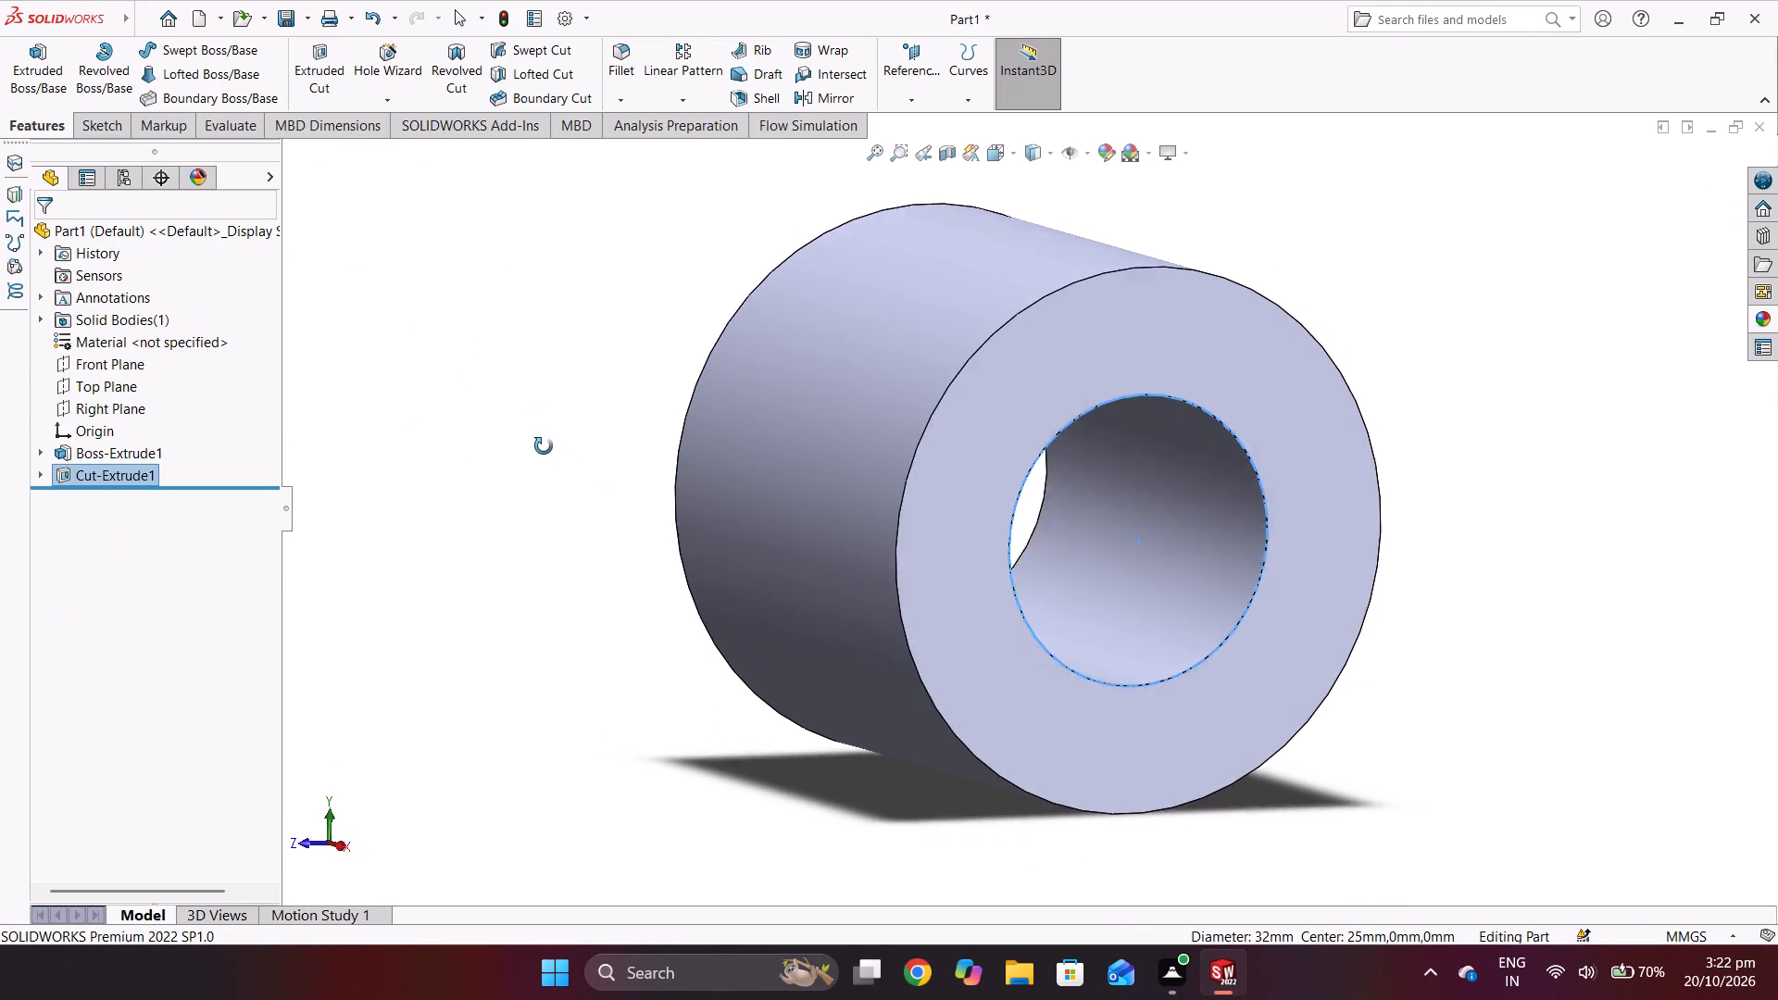
Examine the bored cylinder from its side and both end faces.
middle_drag(544, 446, 560, 446)
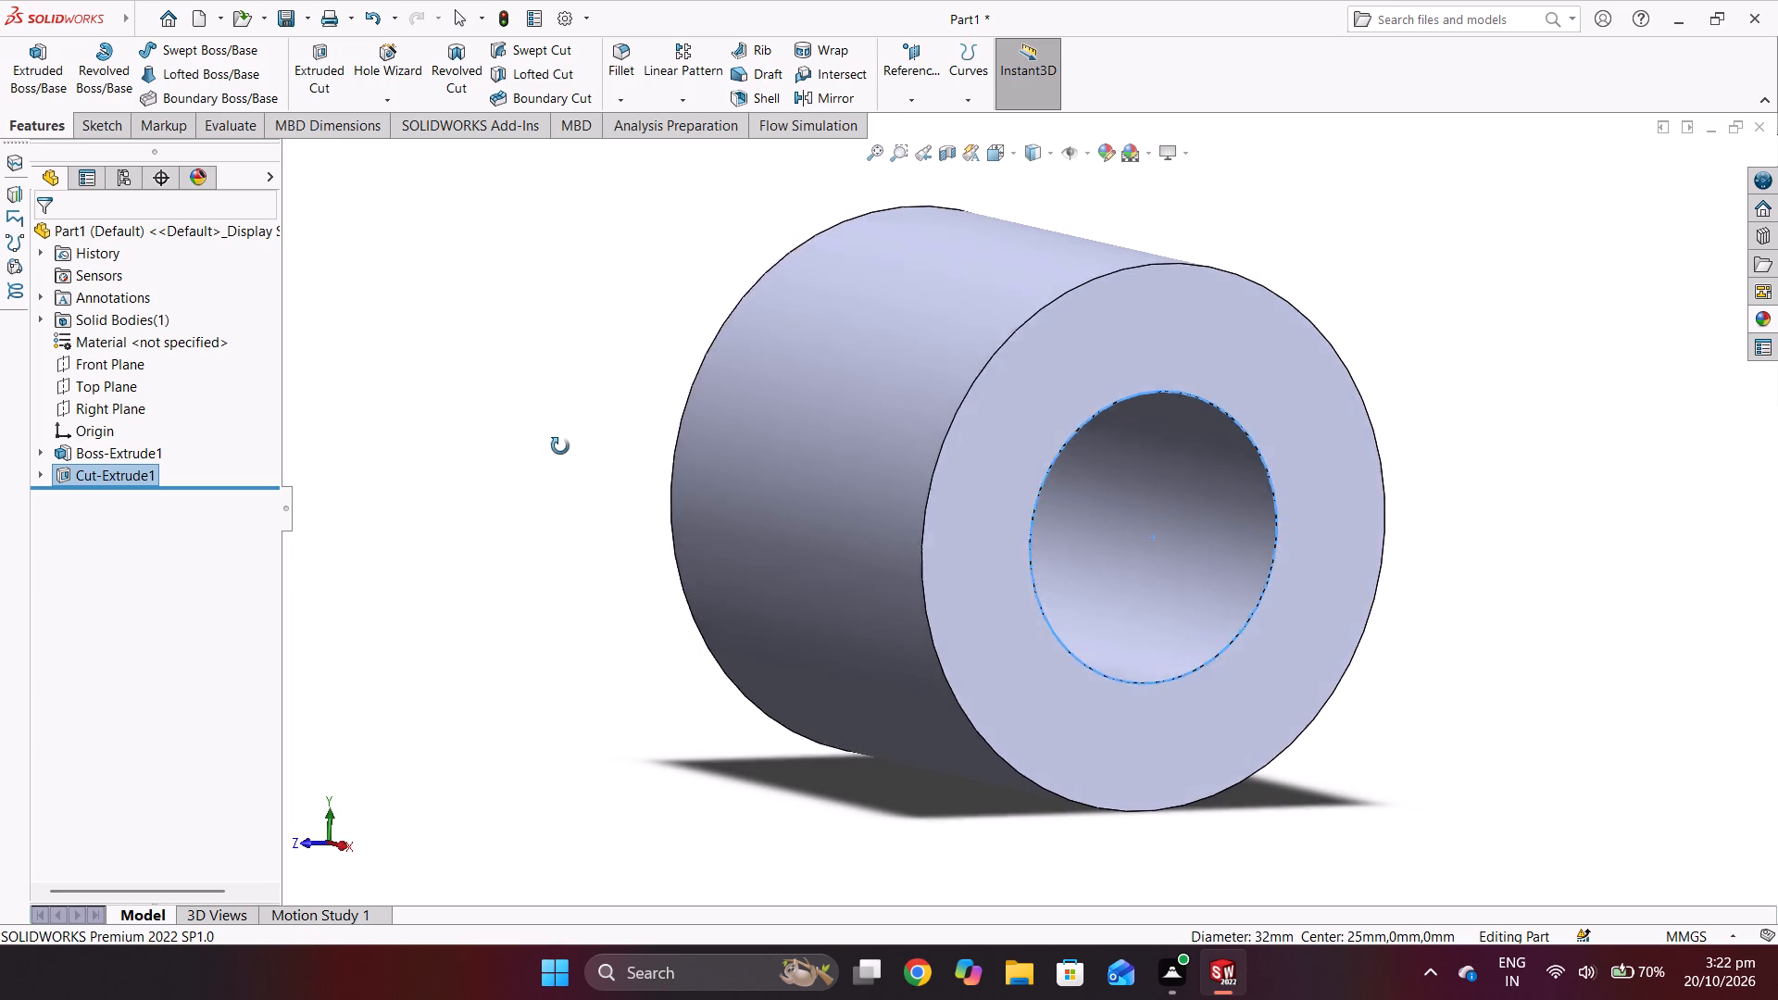
middle_drag(560, 446, 616, 470)
middle_drag(904, 610, 974, 544)
scroll(936, 617, down, 1)
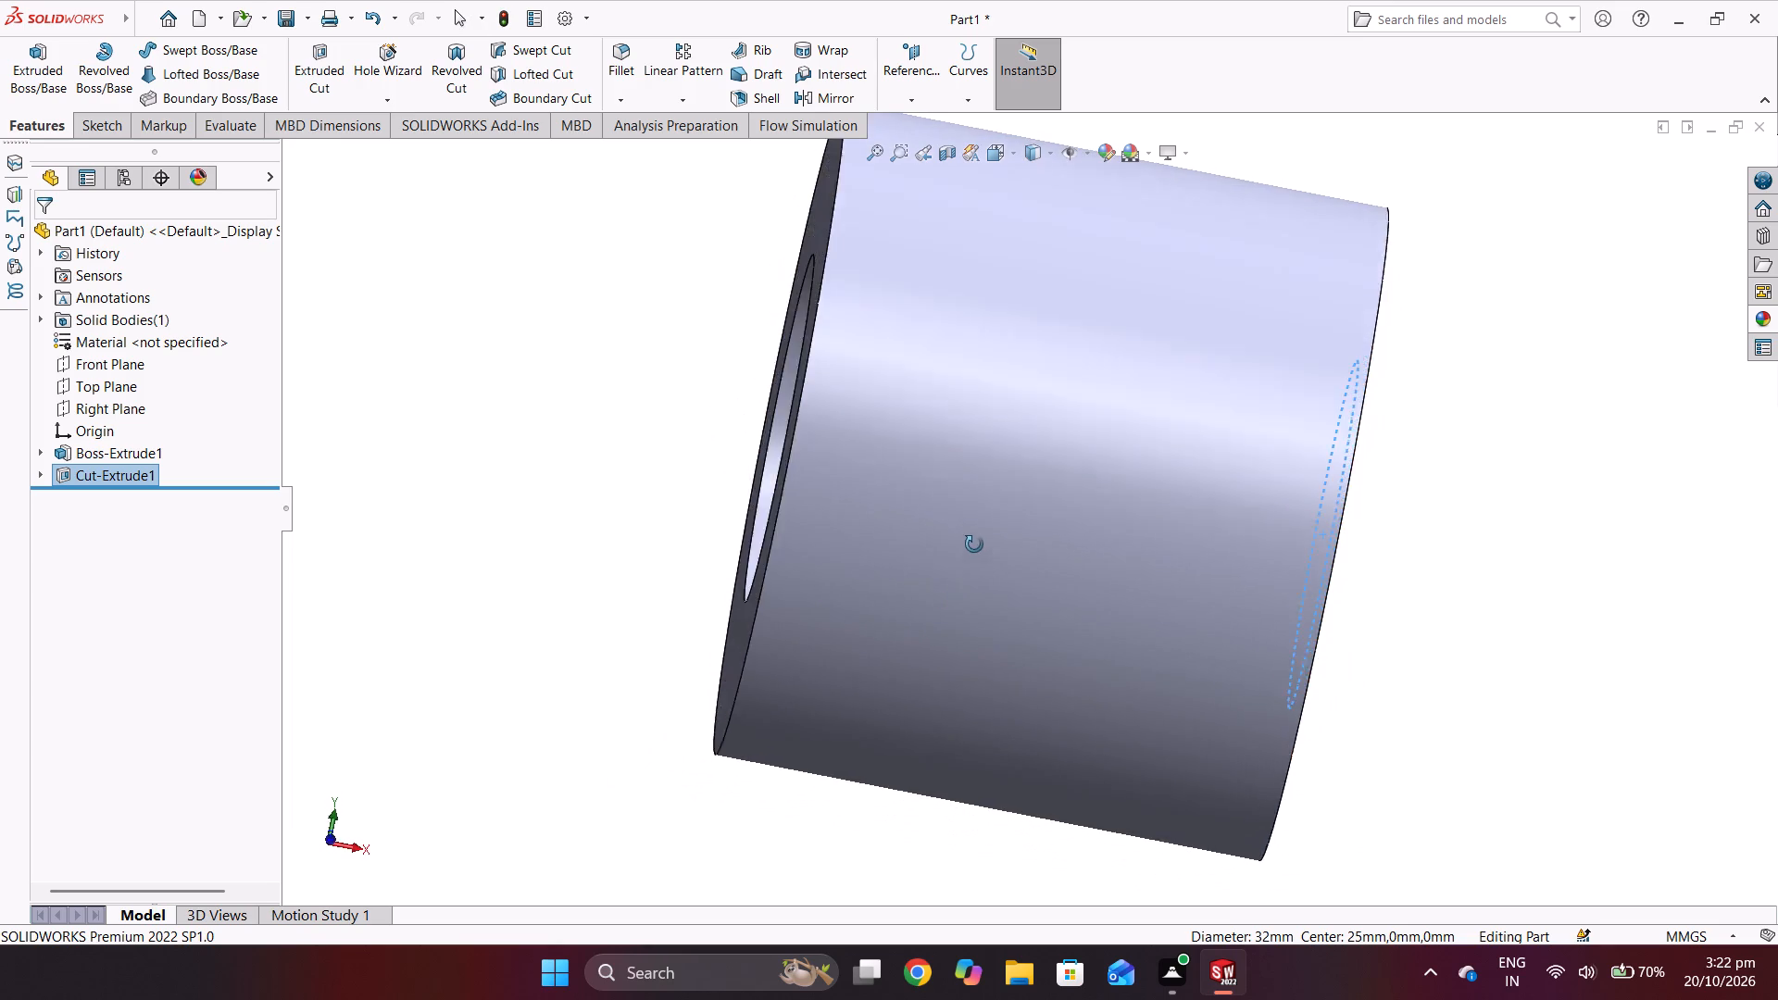
middle_drag(974, 544, 961, 586)
scroll(961, 580, down, 3)
scroll(961, 575, up, 6)
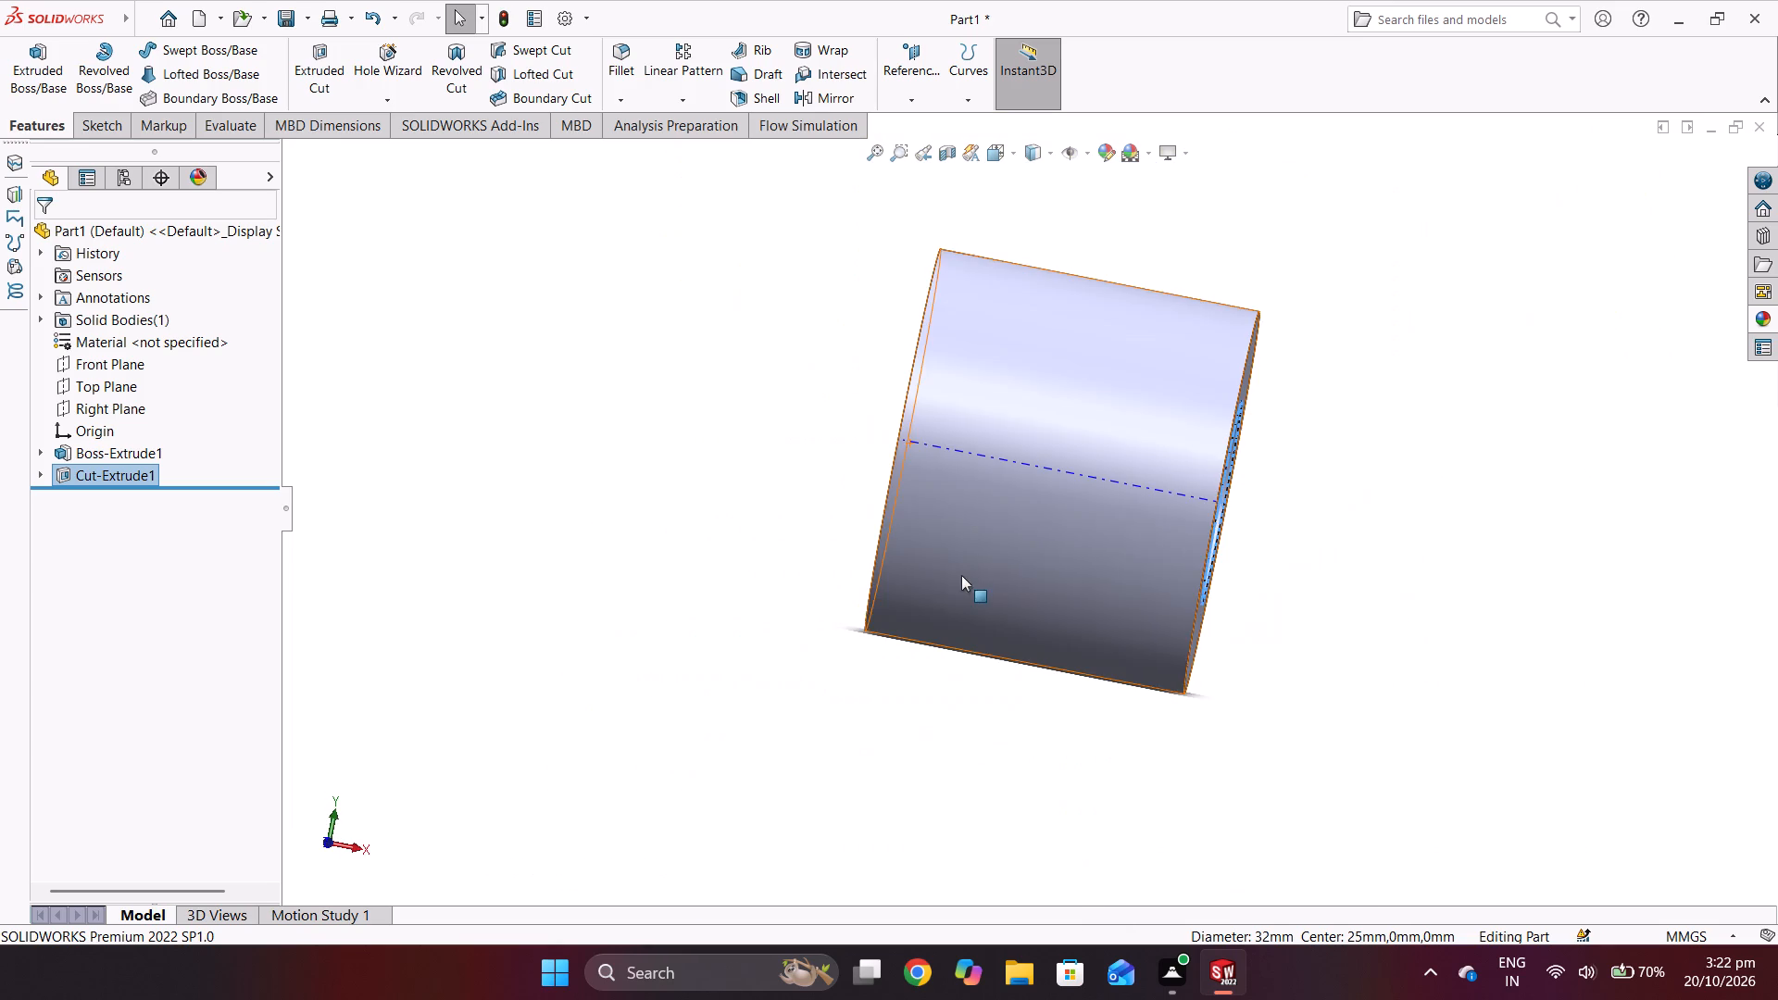
scroll(1017, 535, up, 1)
middle_drag(1017, 535, 828, 597)
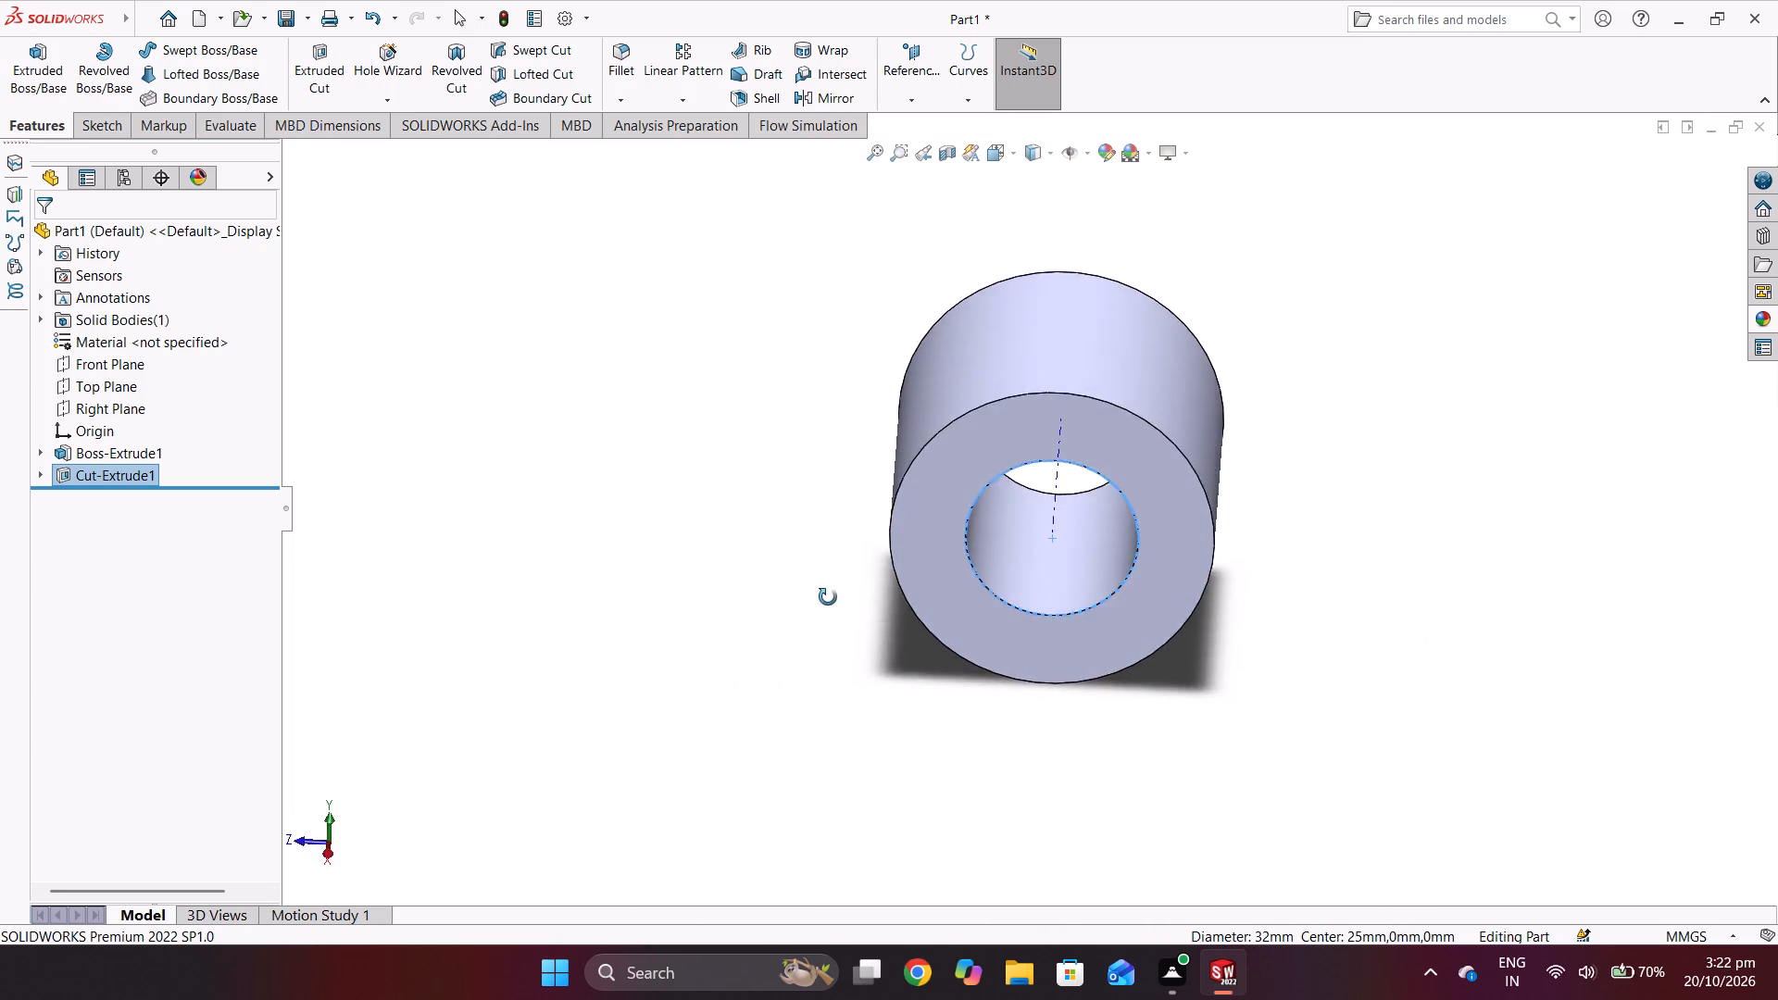
middle_drag(828, 597, 1021, 519)
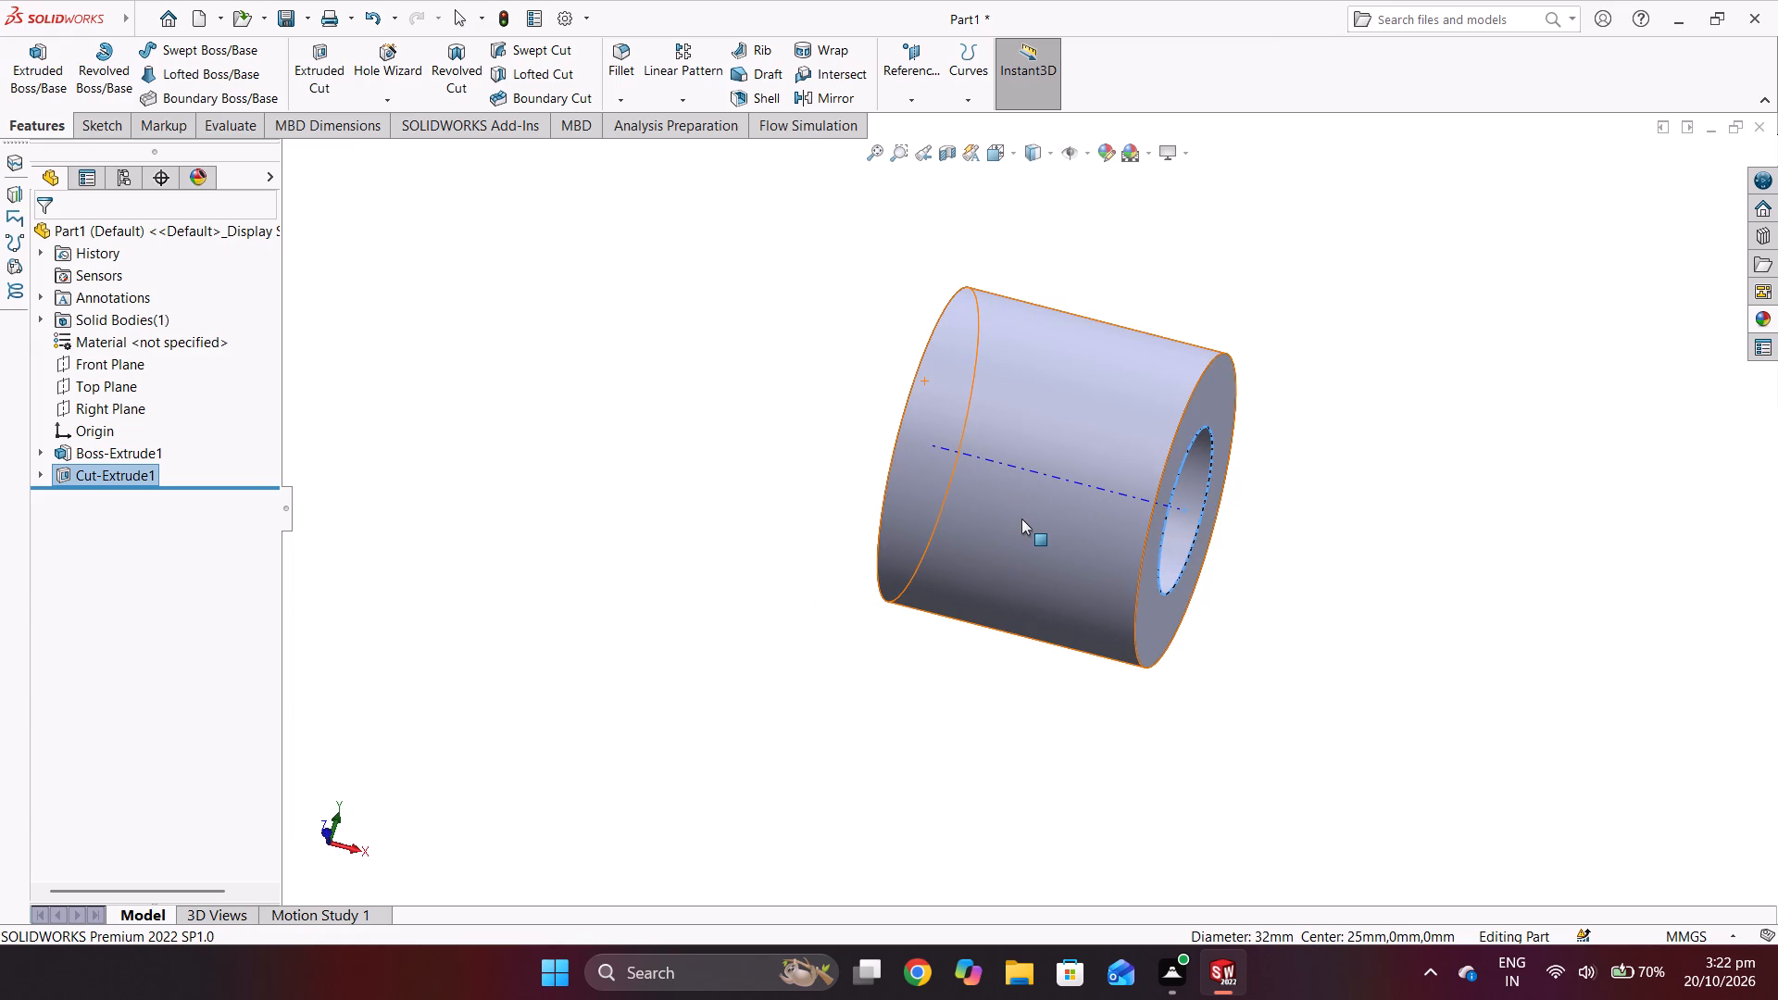
scroll(998, 506, down, 3)
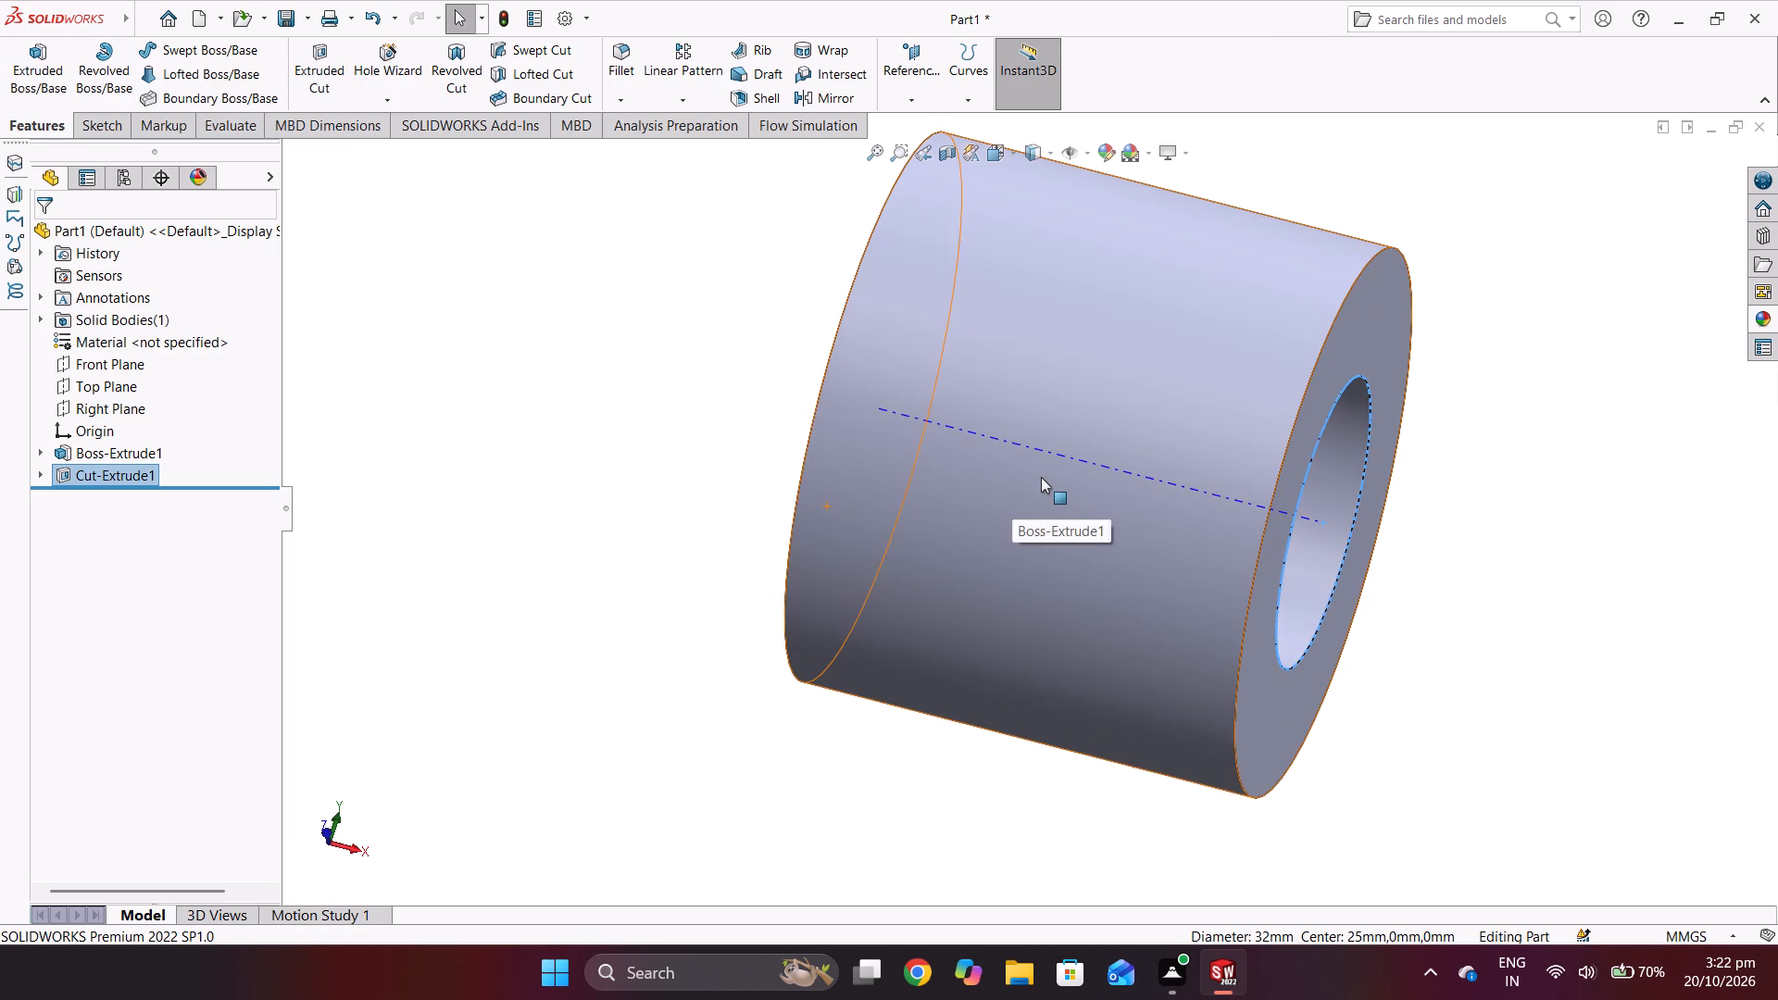
middle_drag(1041, 477, 1008, 485)
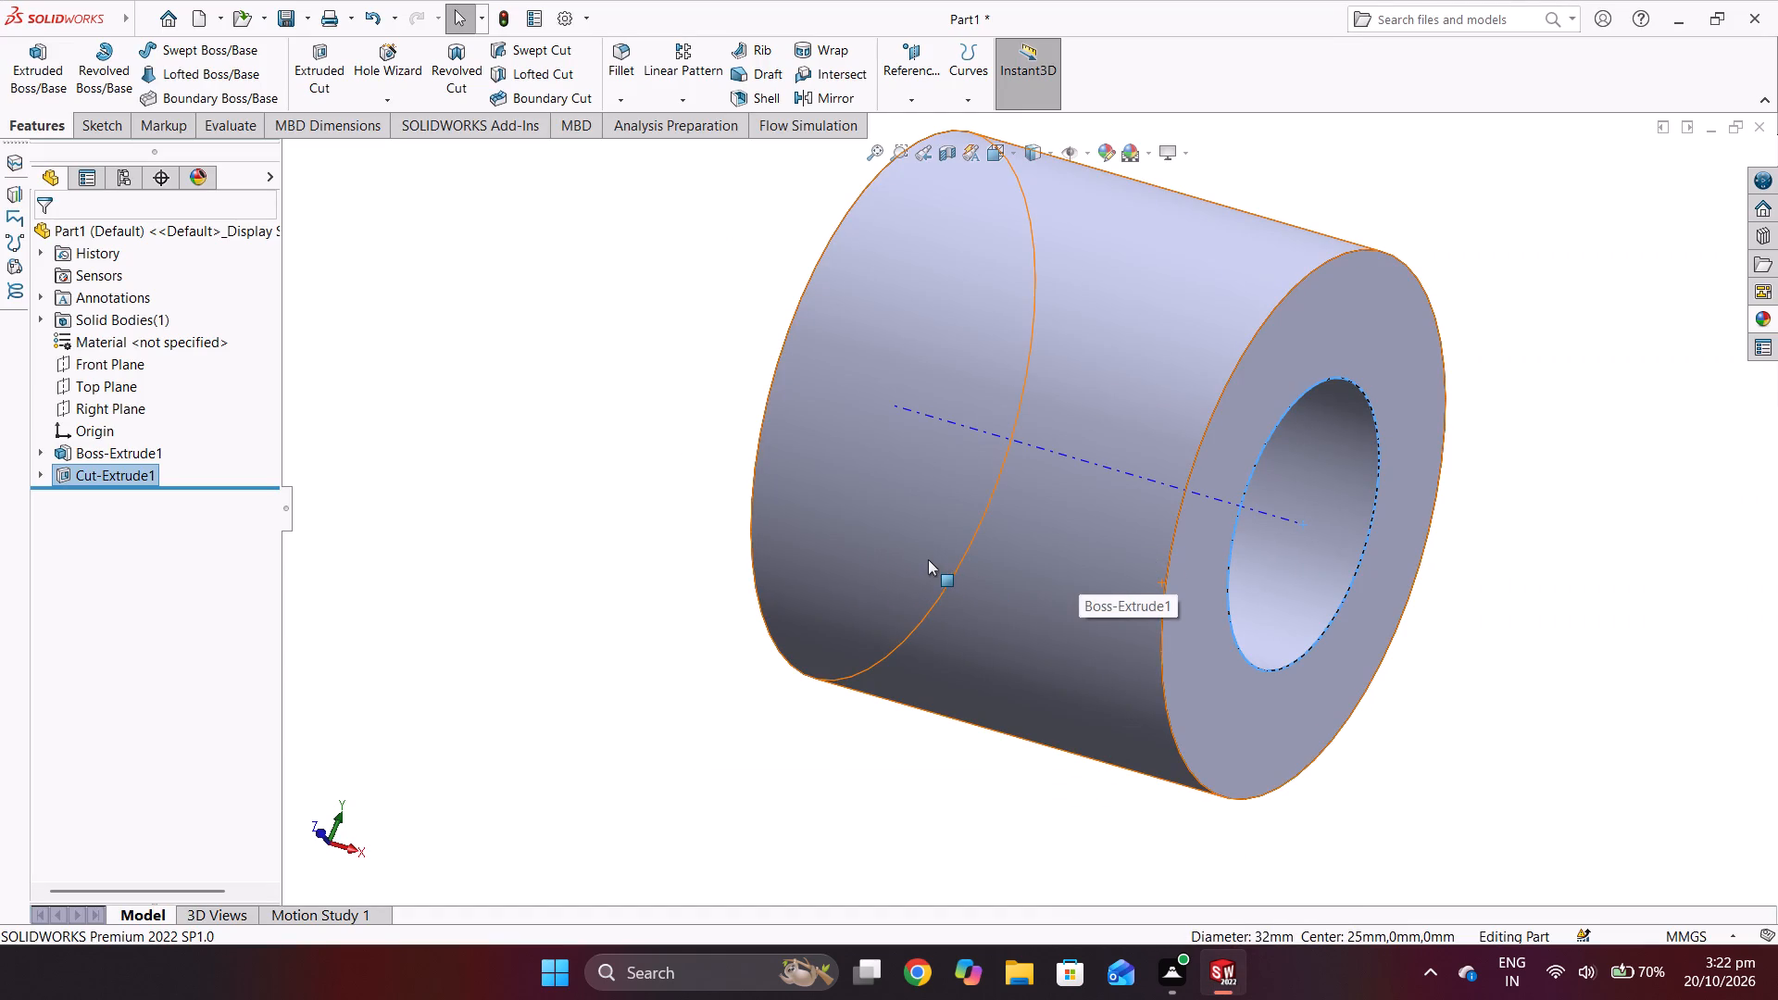
middle_drag(969, 618, 988, 672)
scroll(998, 637, down, 2)
scroll(998, 637, up, 5)
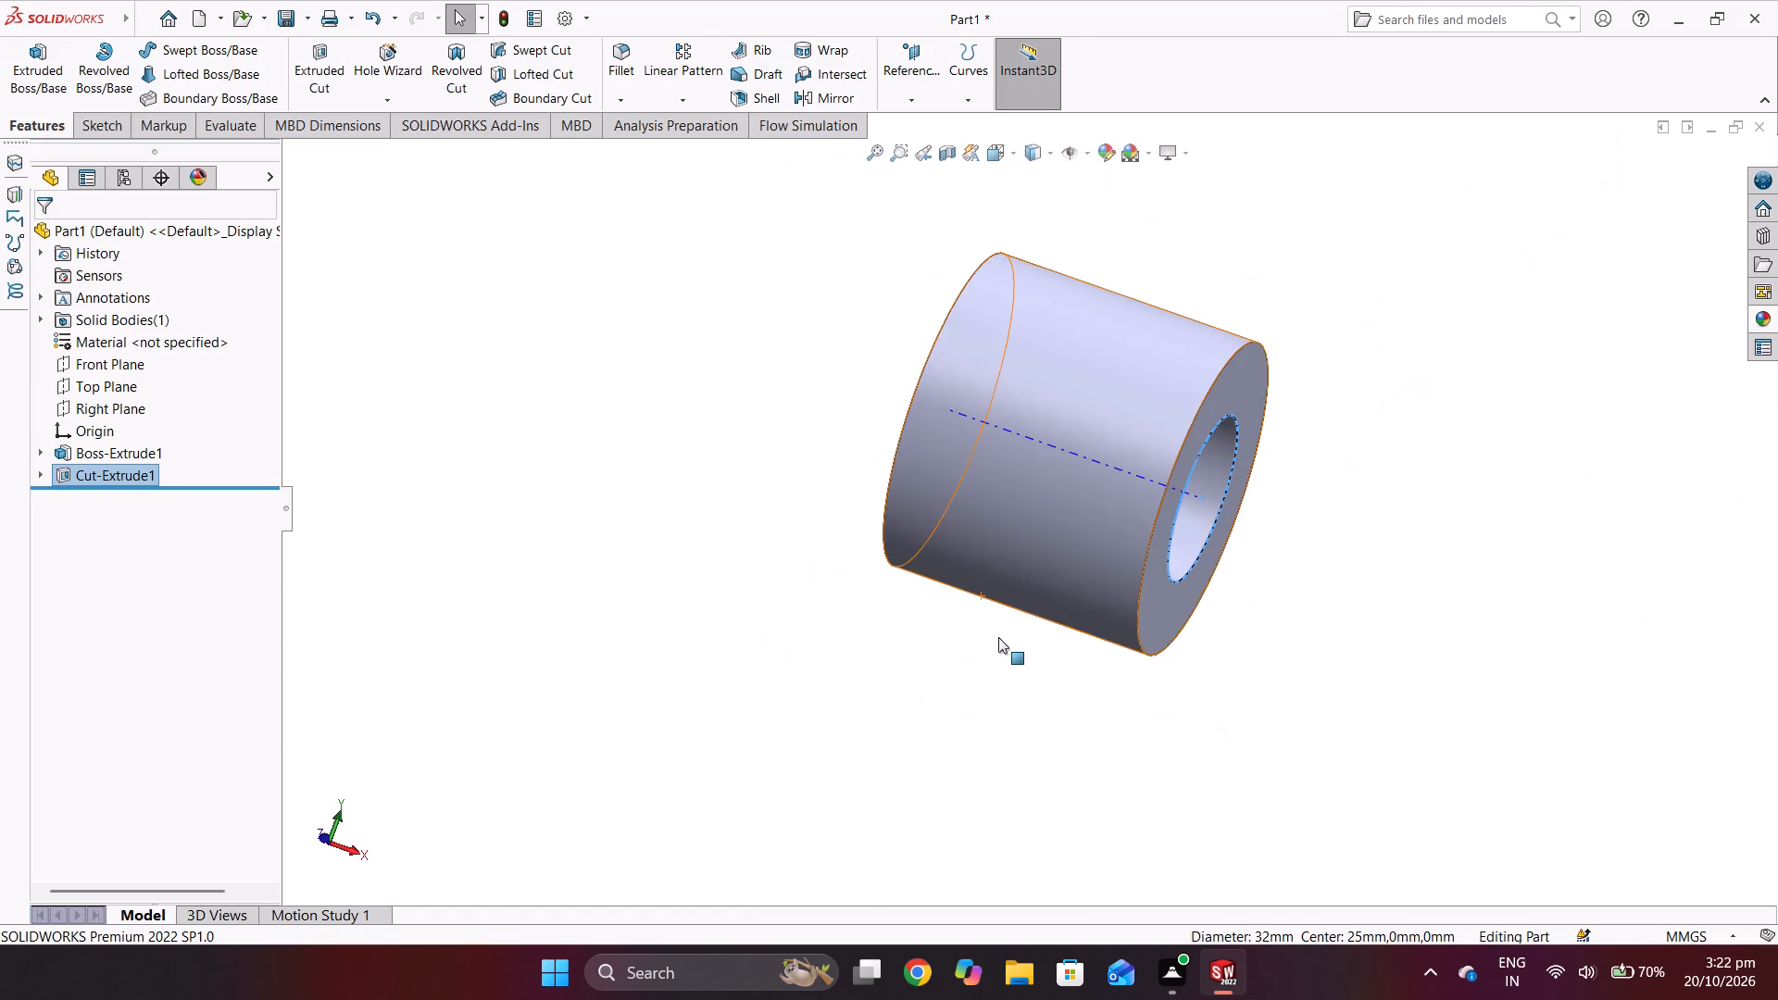
scroll(1015, 570, up, 2)
middle_drag(1016, 568, 1117, 567)
middle_drag(1074, 559, 1161, 619)
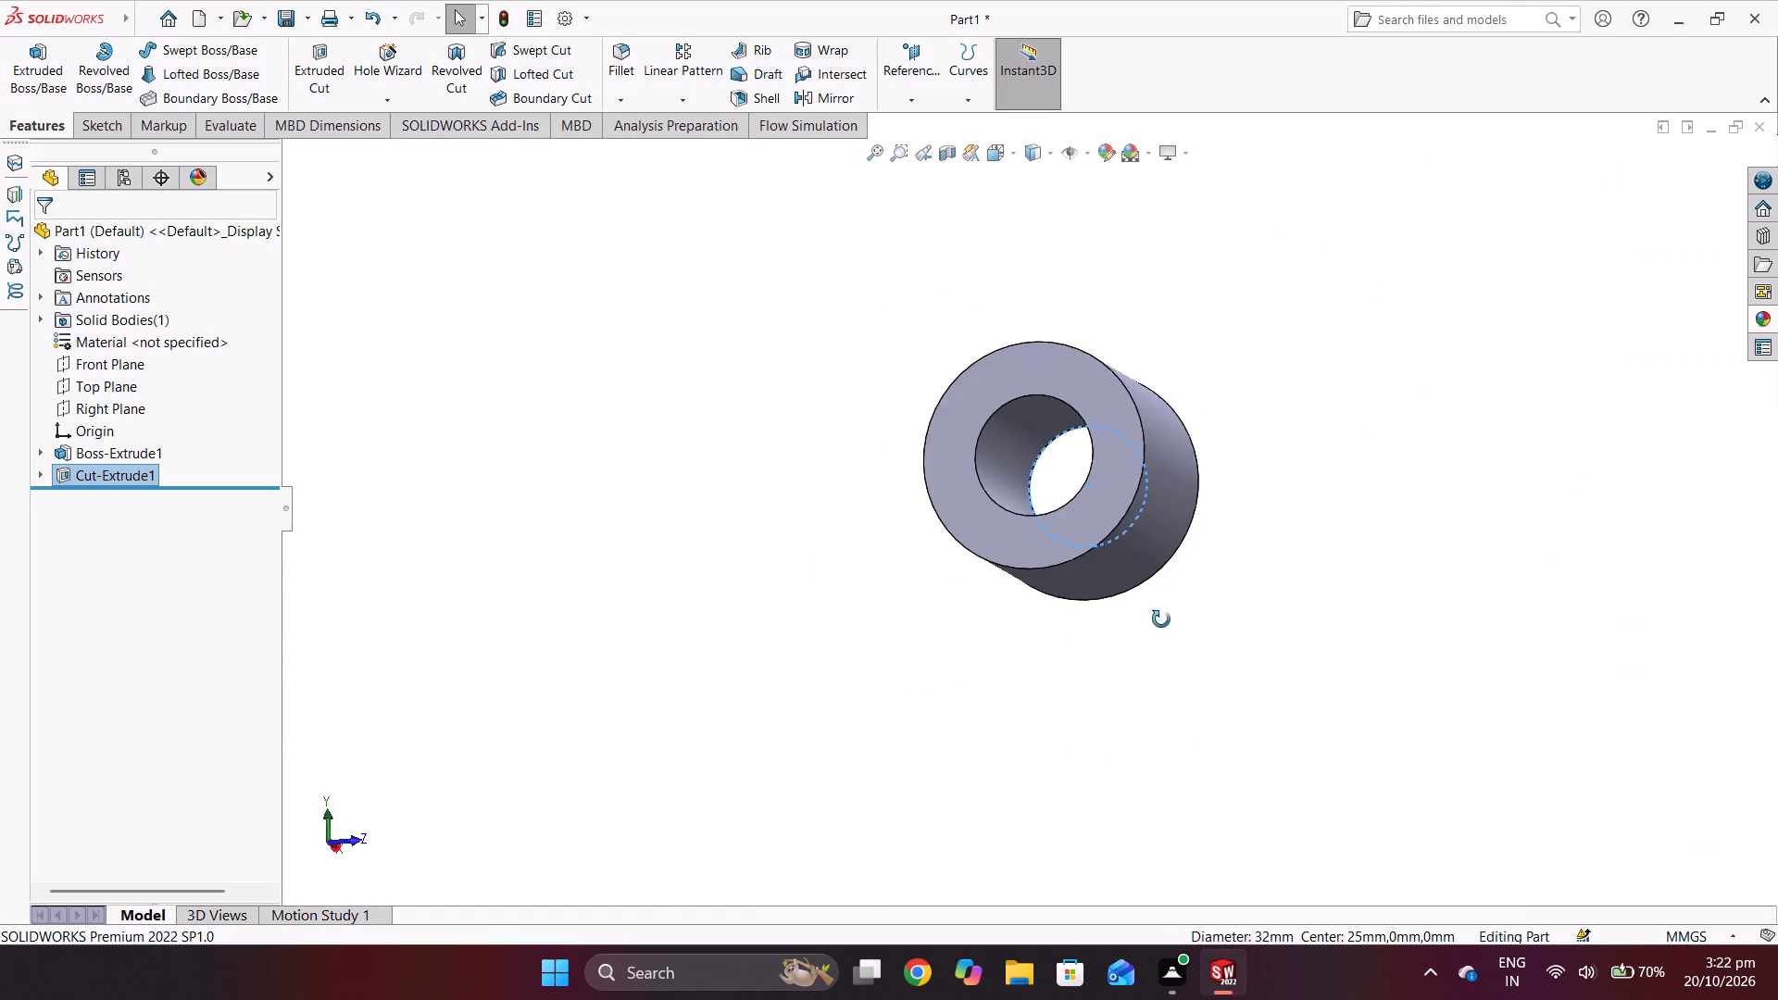
middle_drag(1161, 619, 1324, 659)
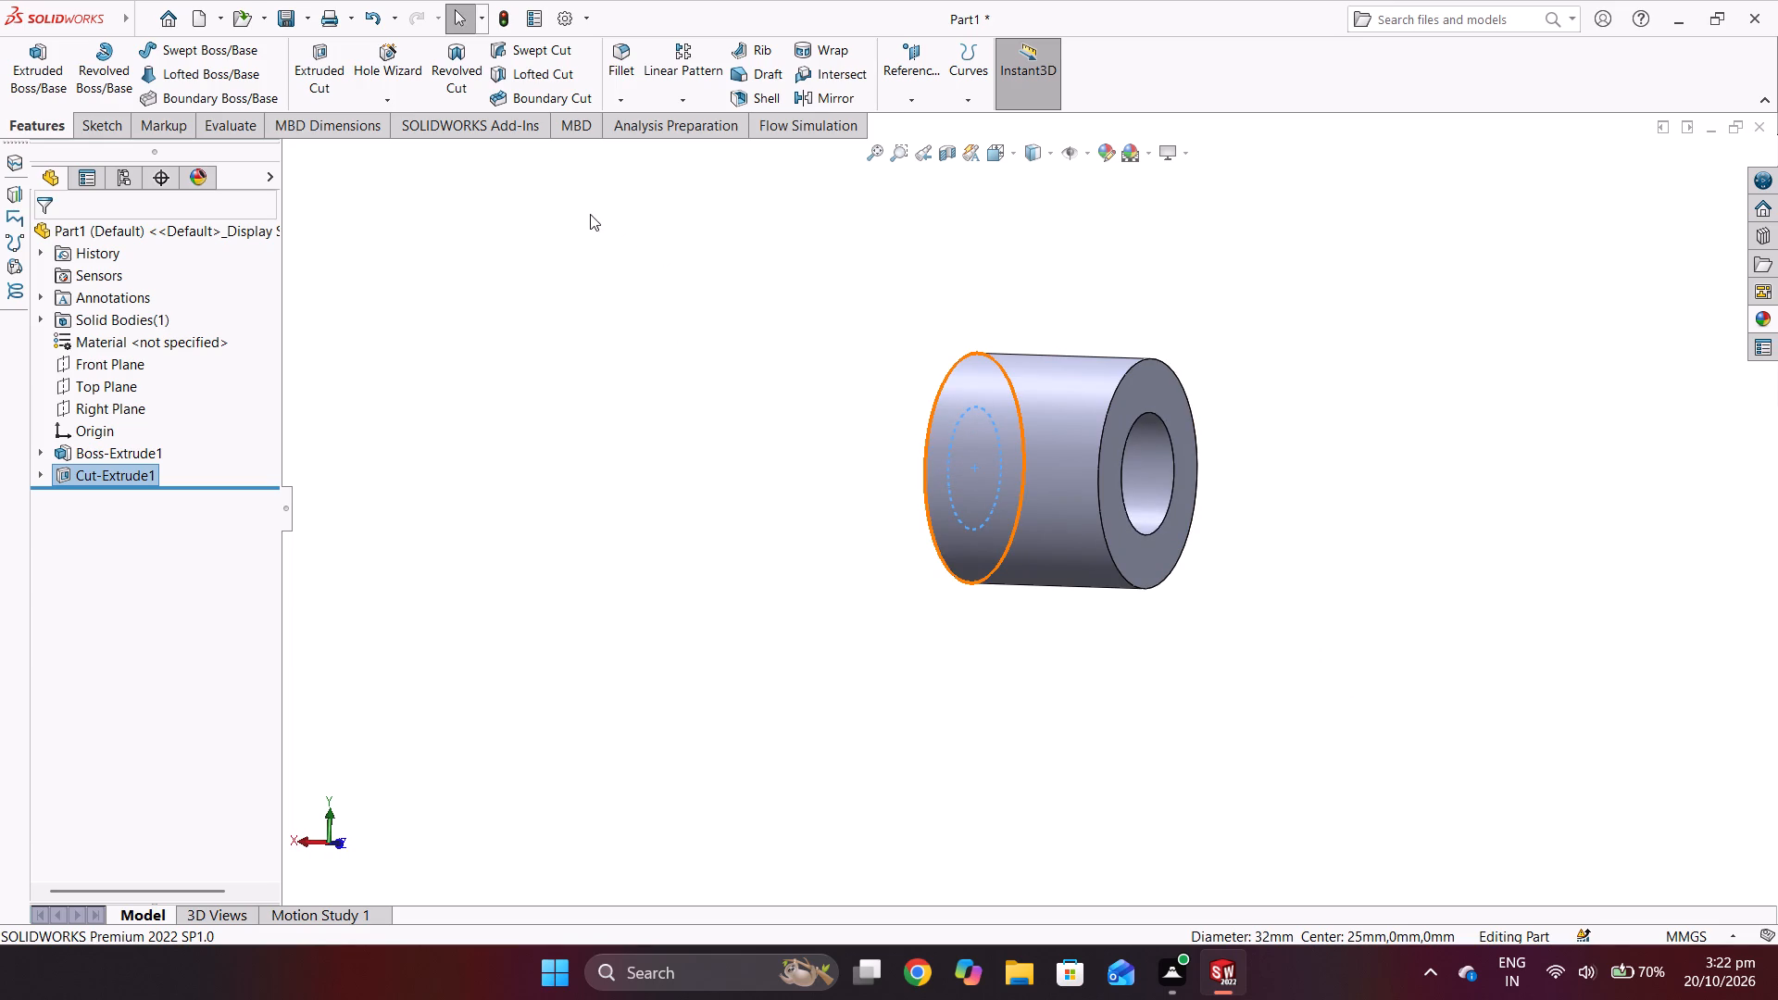
Sketch a vertical centerline about 68 mm long on the Right Plane, from above the cylinder down to the origin.
click(116, 405)
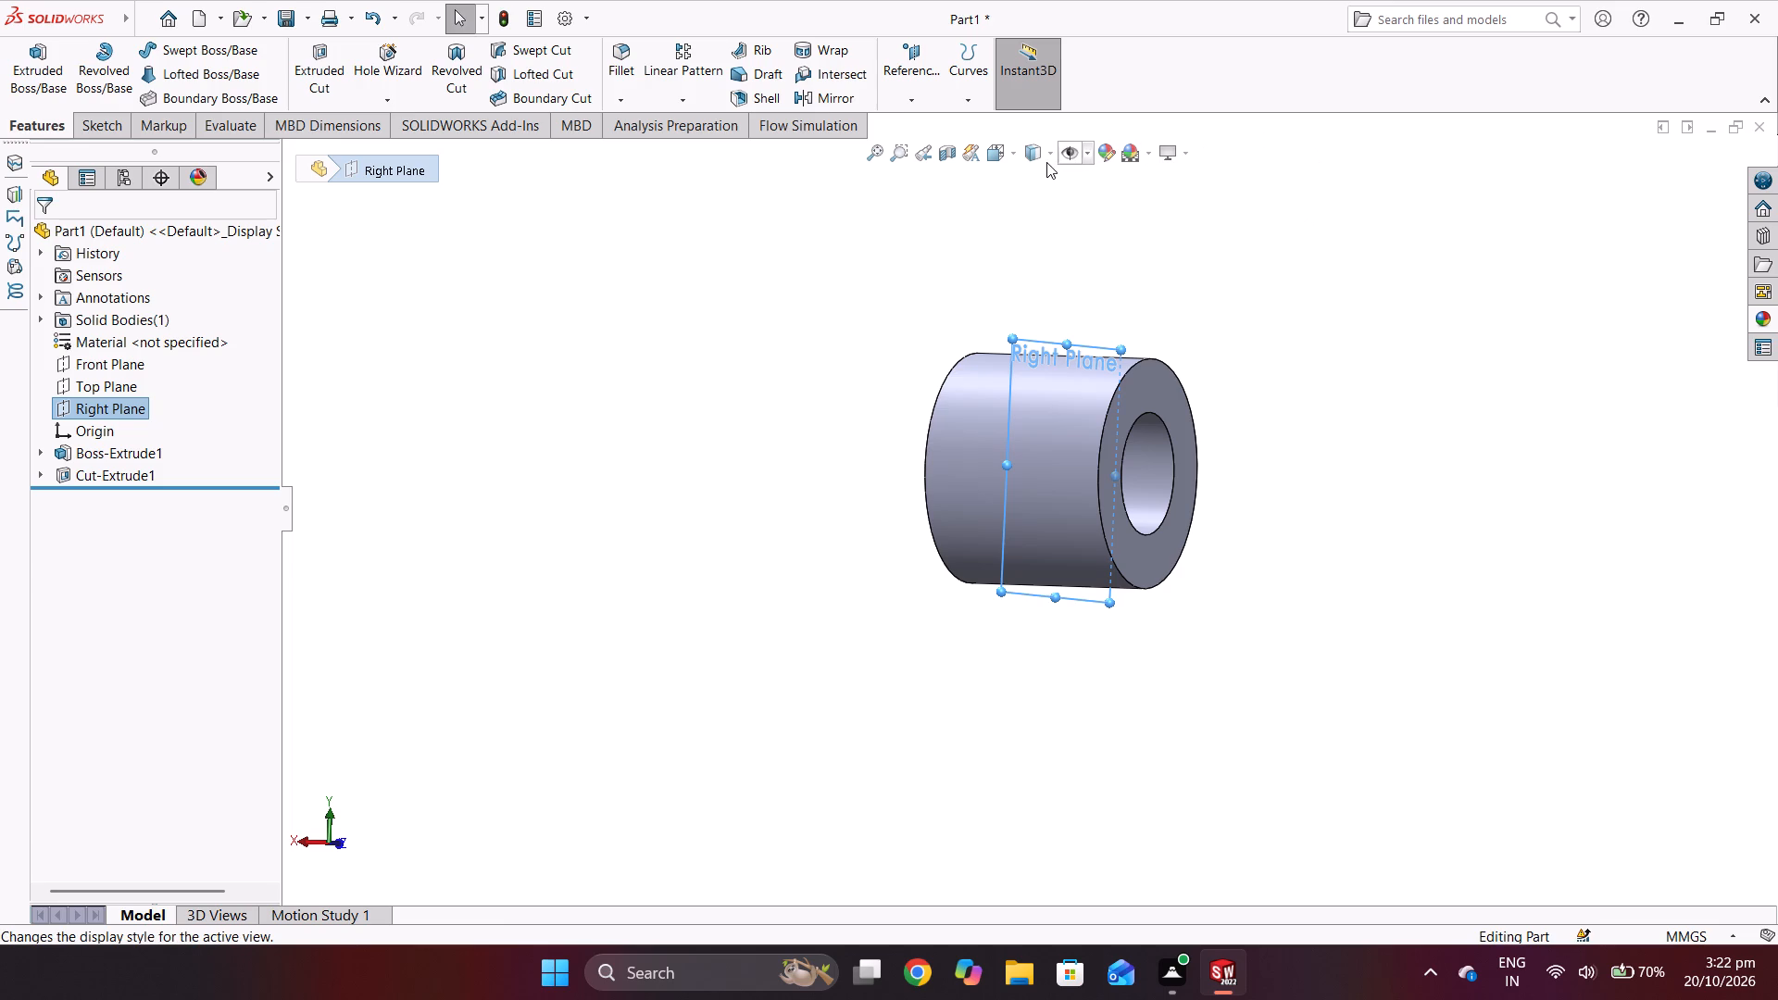
click(1051, 156)
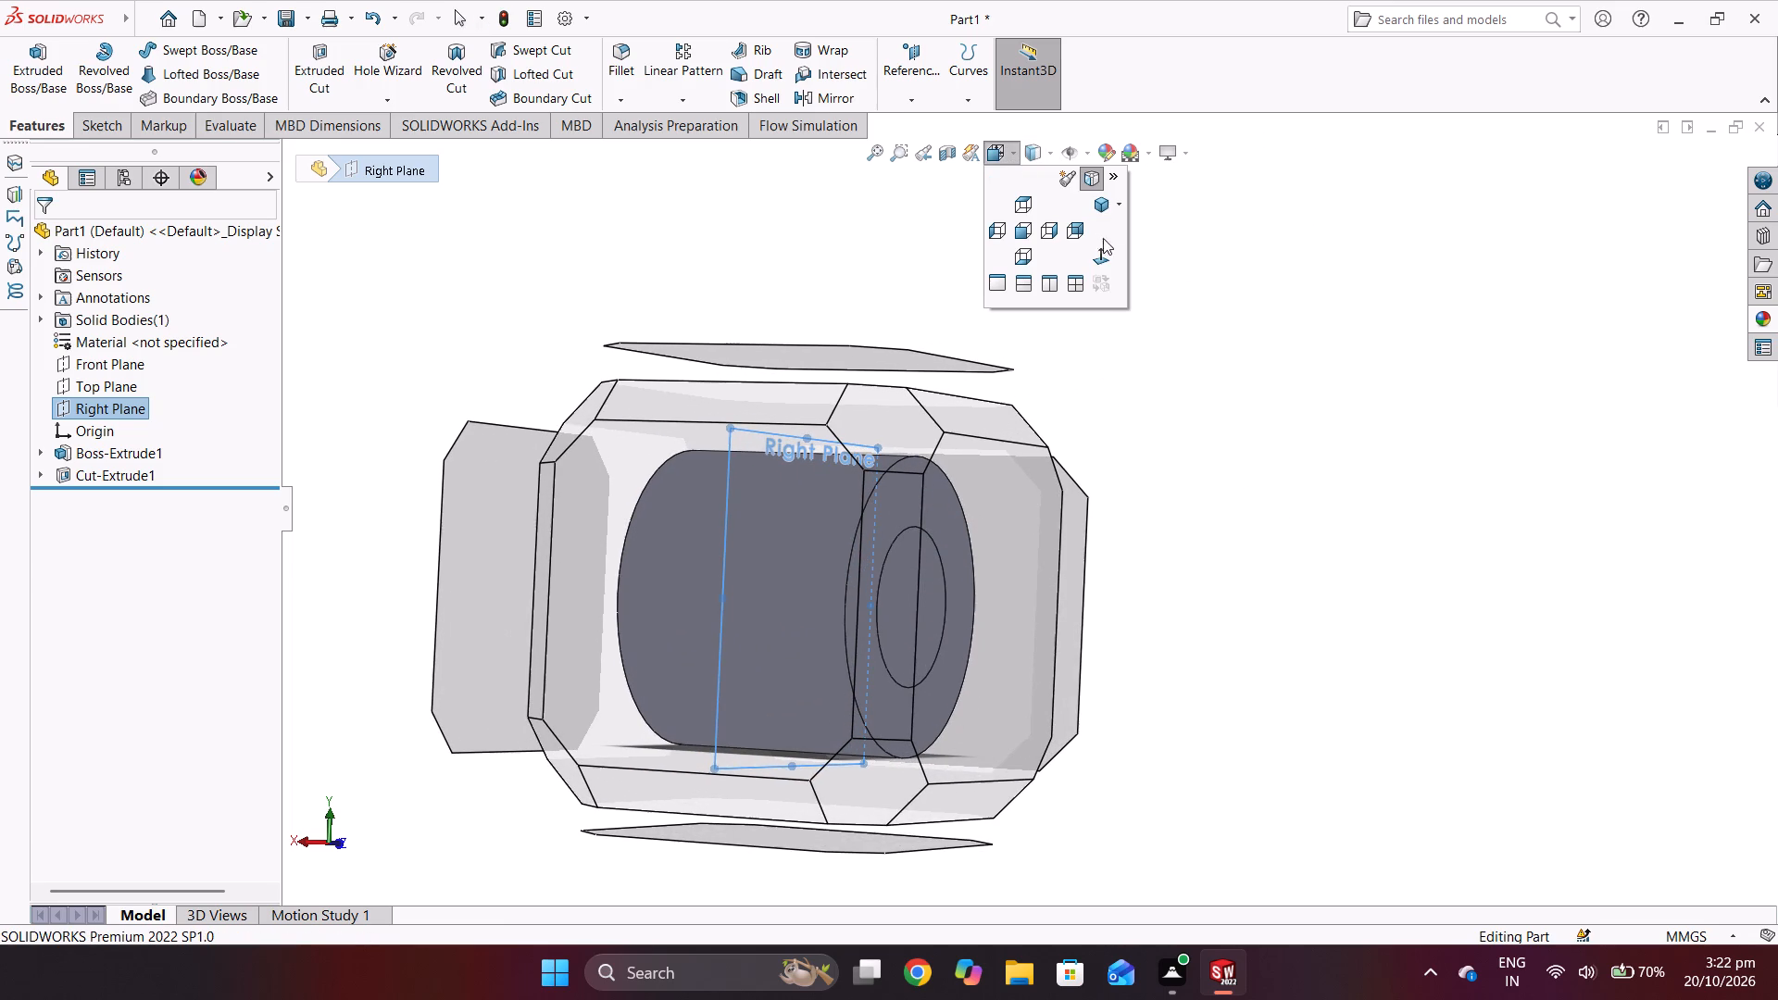
click(1104, 256)
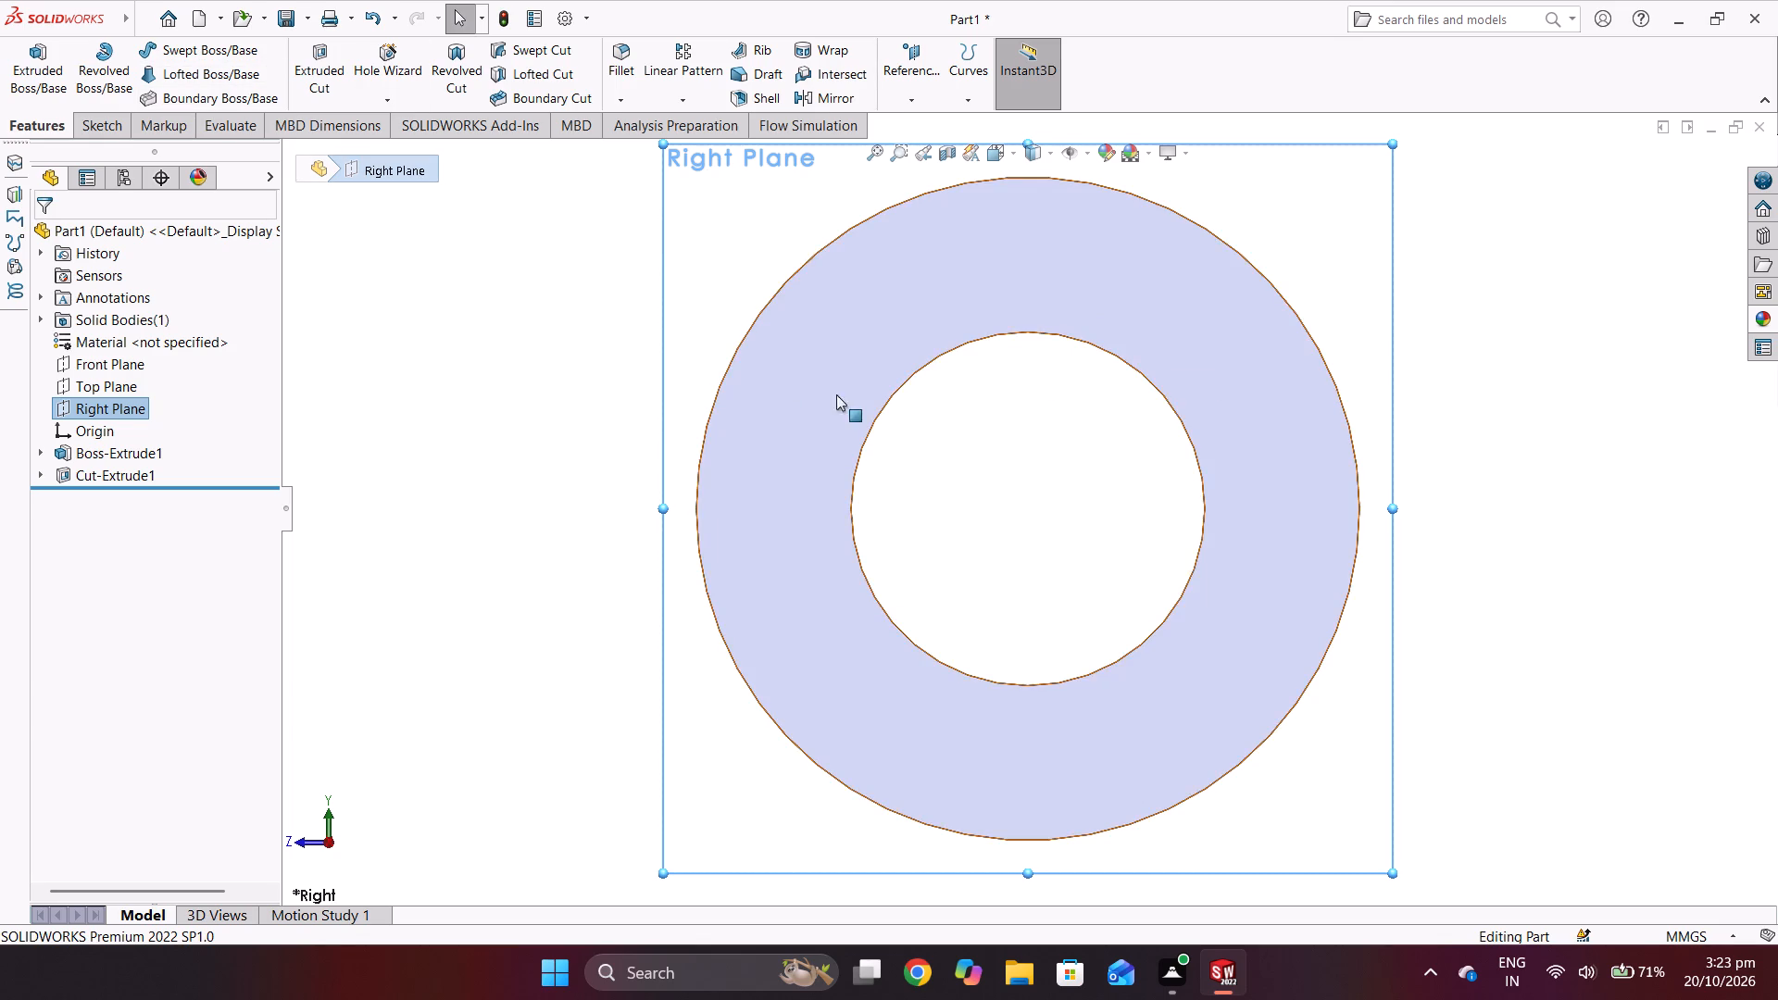
scroll(856, 400, down, 3)
scroll(856, 400, up, 5)
scroll(1092, 518, down, 1)
scroll(1092, 517, up, 2)
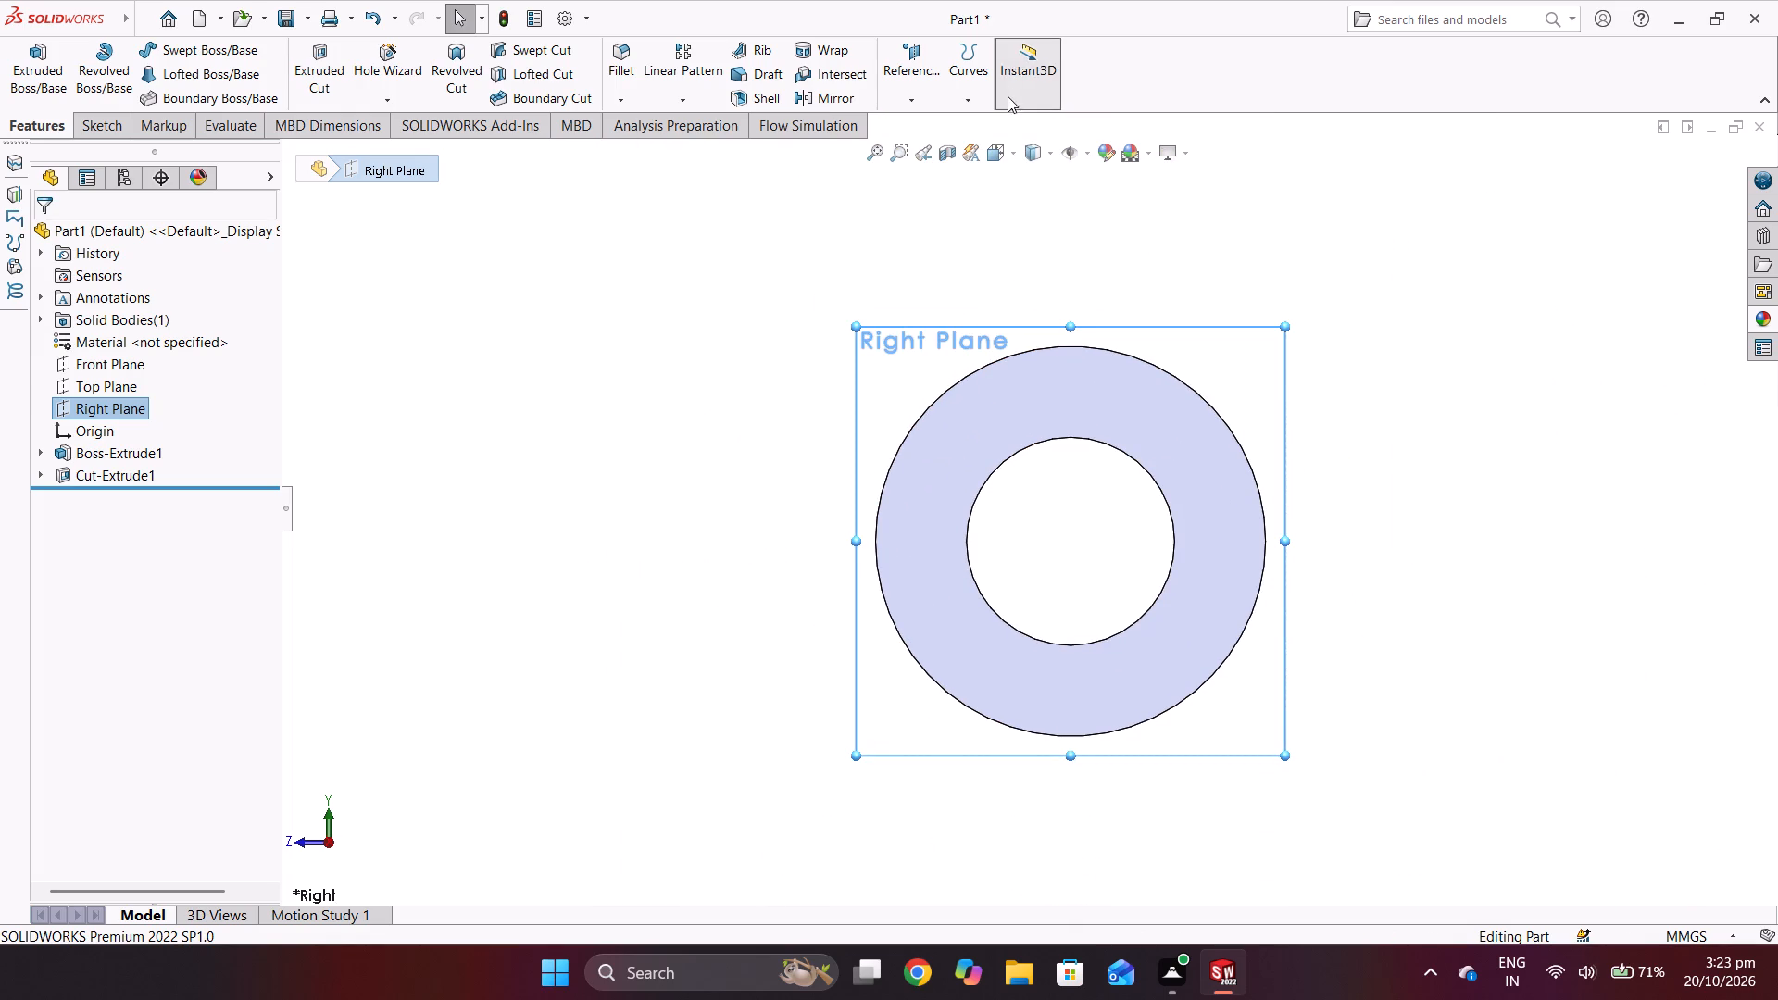
click(88, 119)
click(1224, 70)
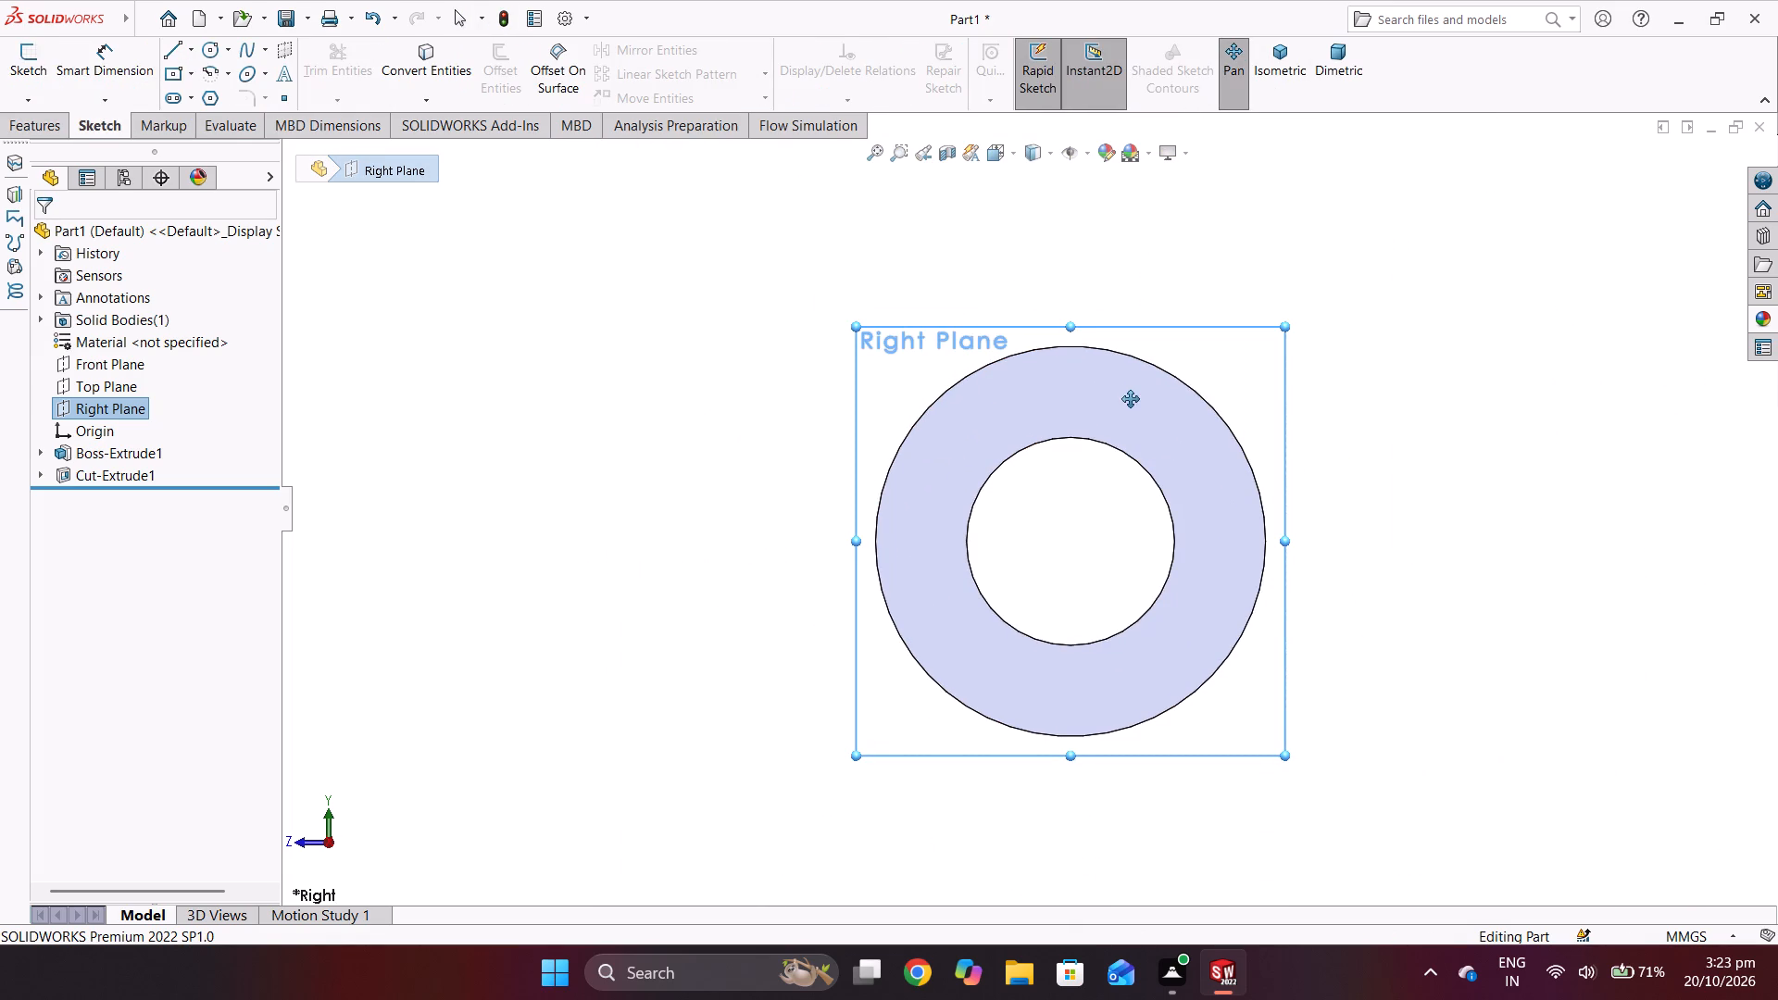
drag(1131, 401, 1028, 428)
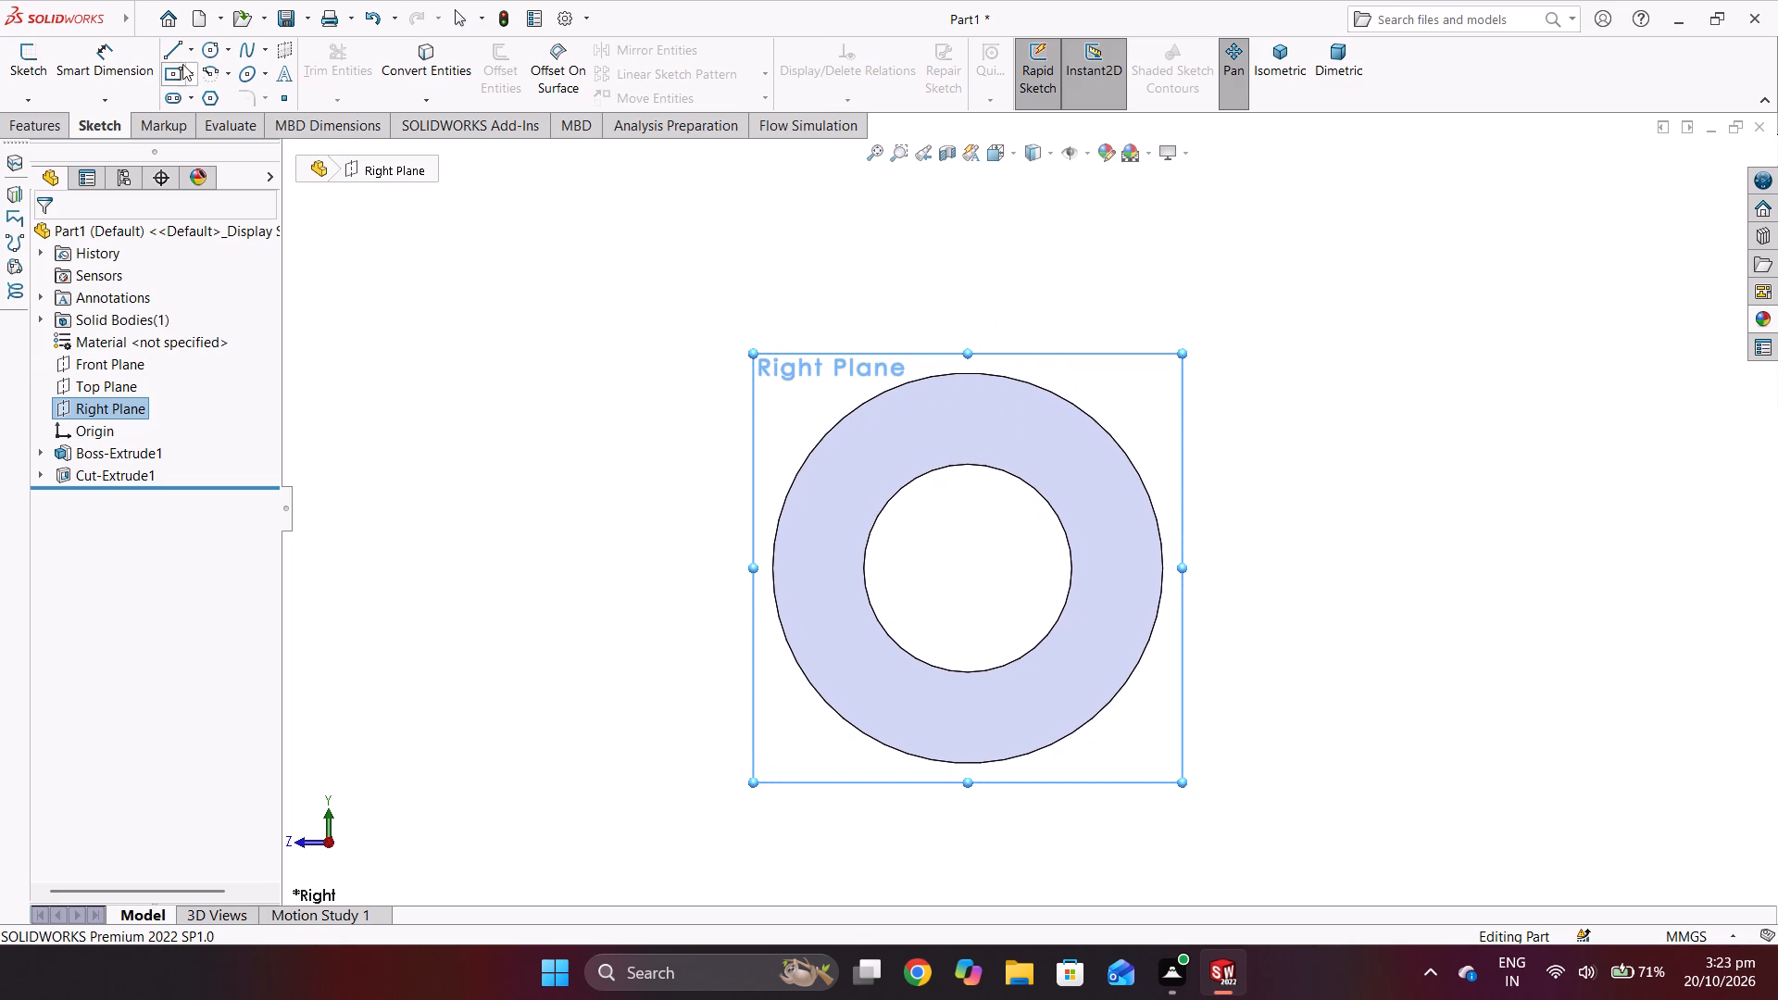
click(189, 56)
click(206, 97)
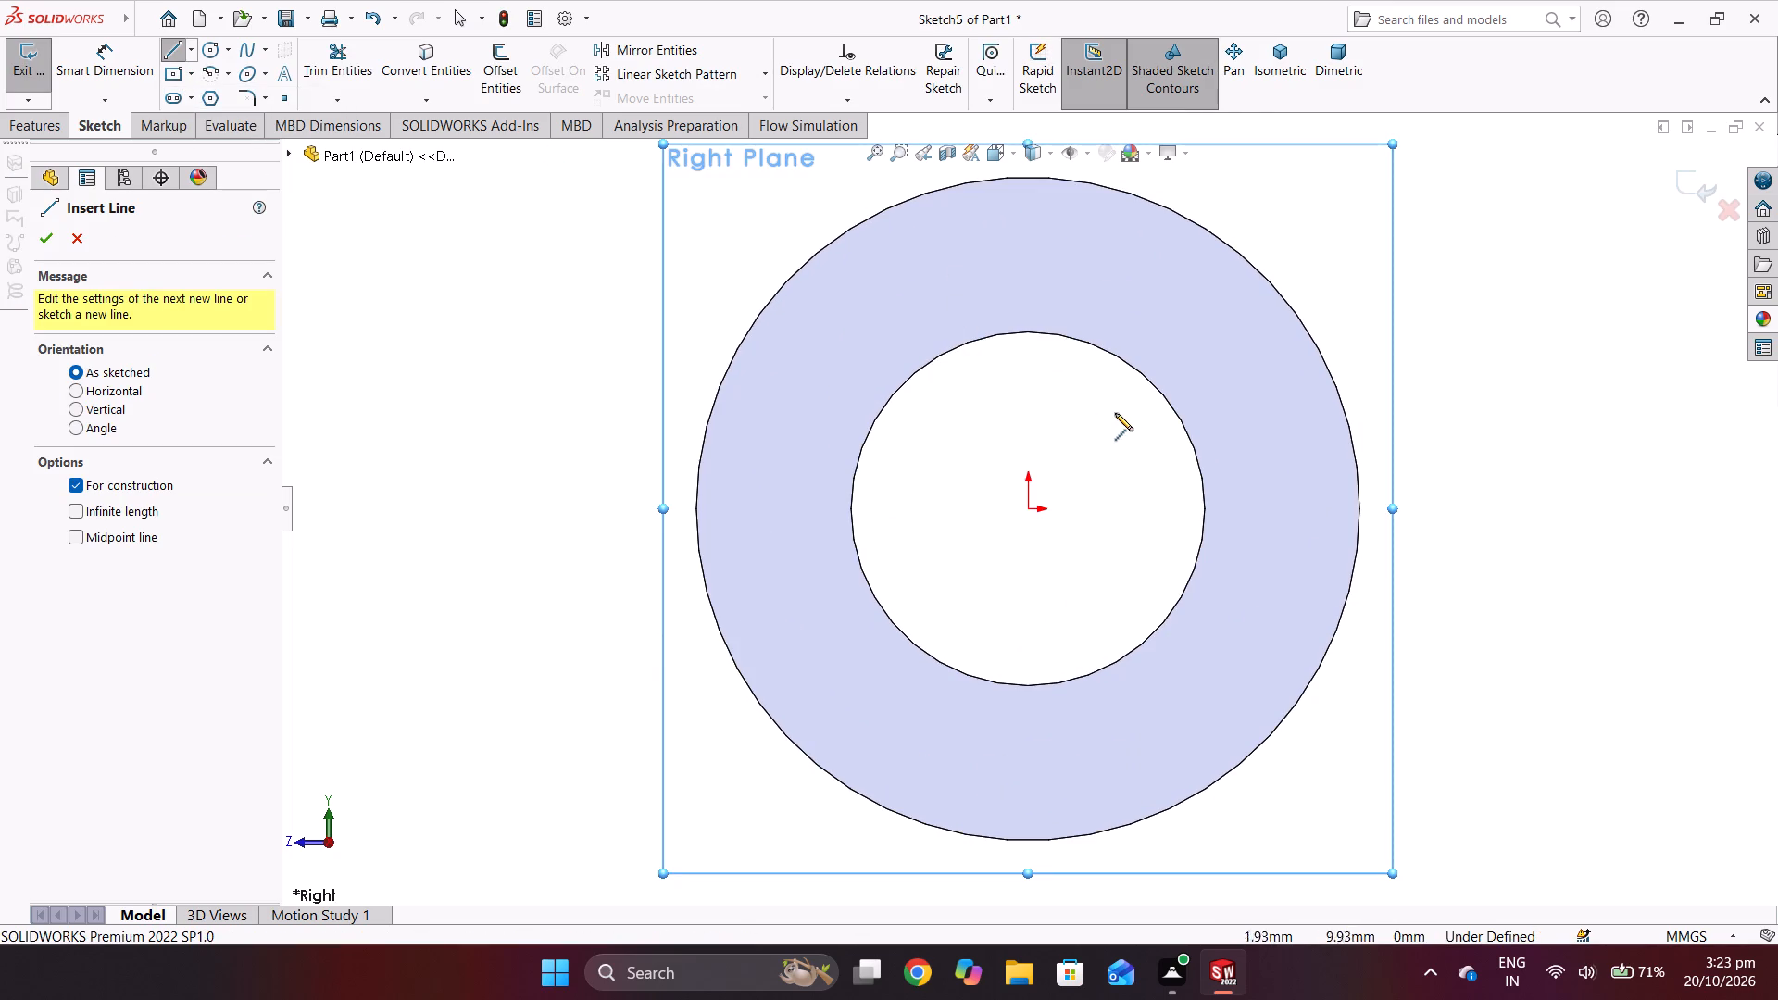
scroll(1121, 413, down, 3)
scroll(1121, 413, up, 6)
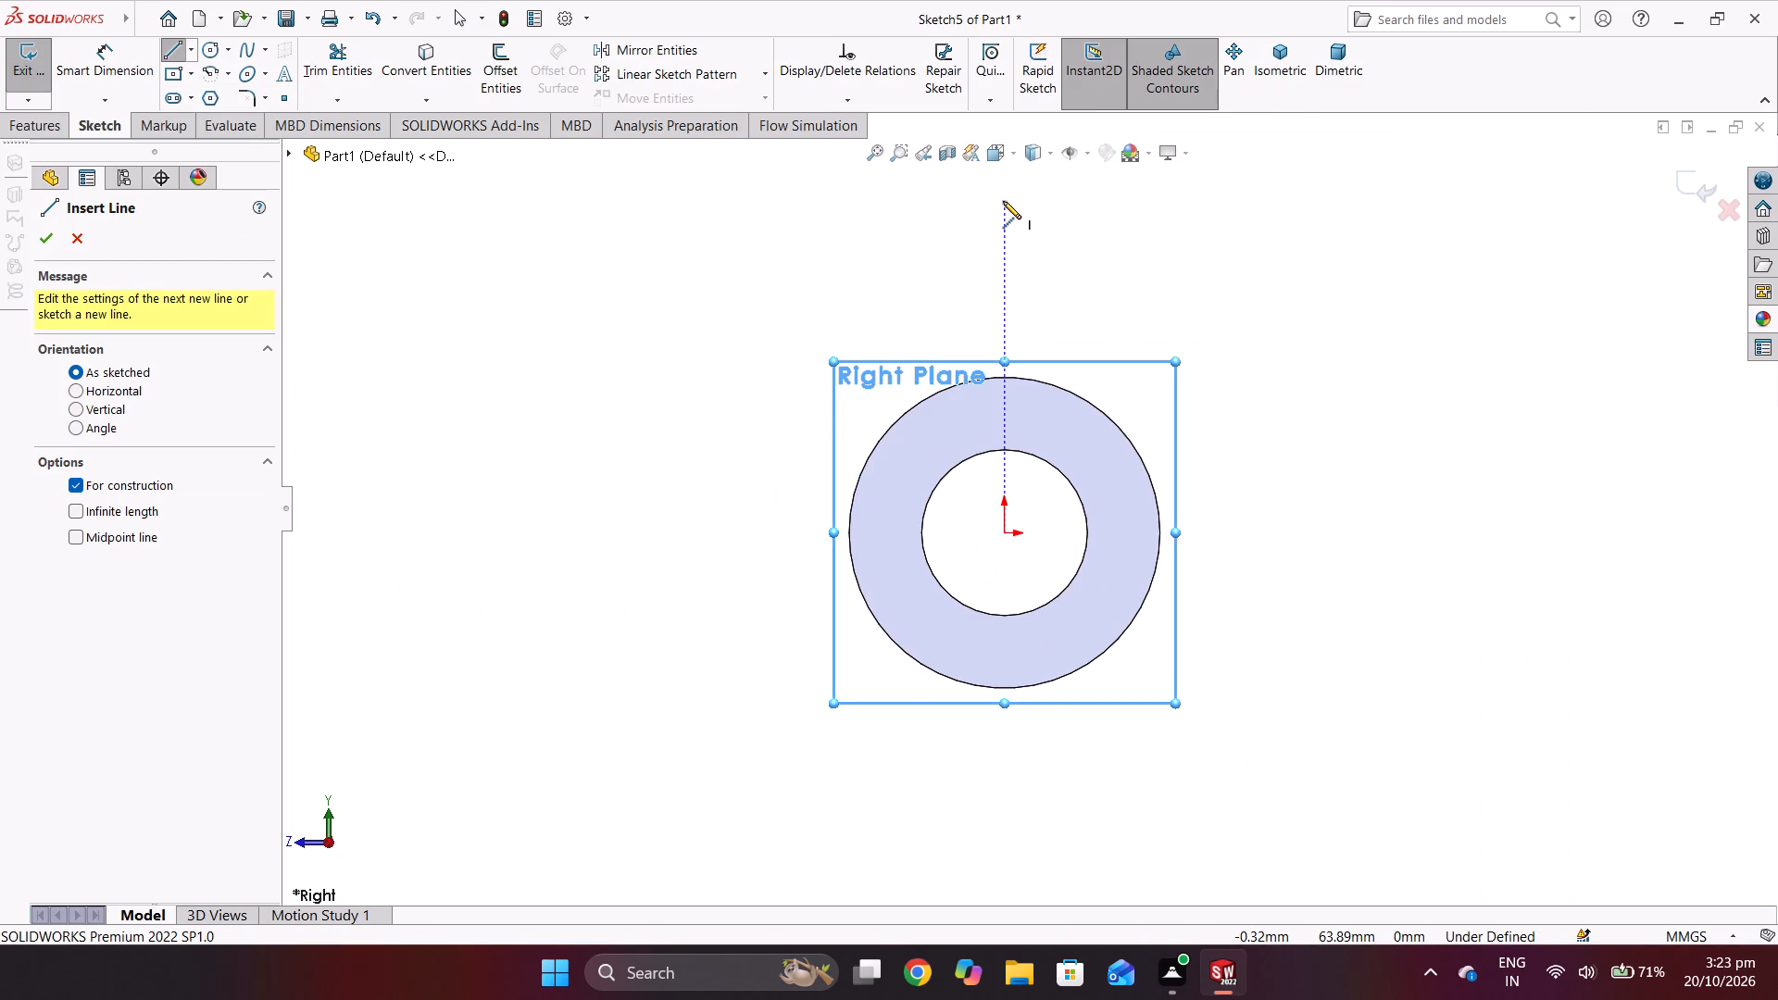
click(1003, 180)
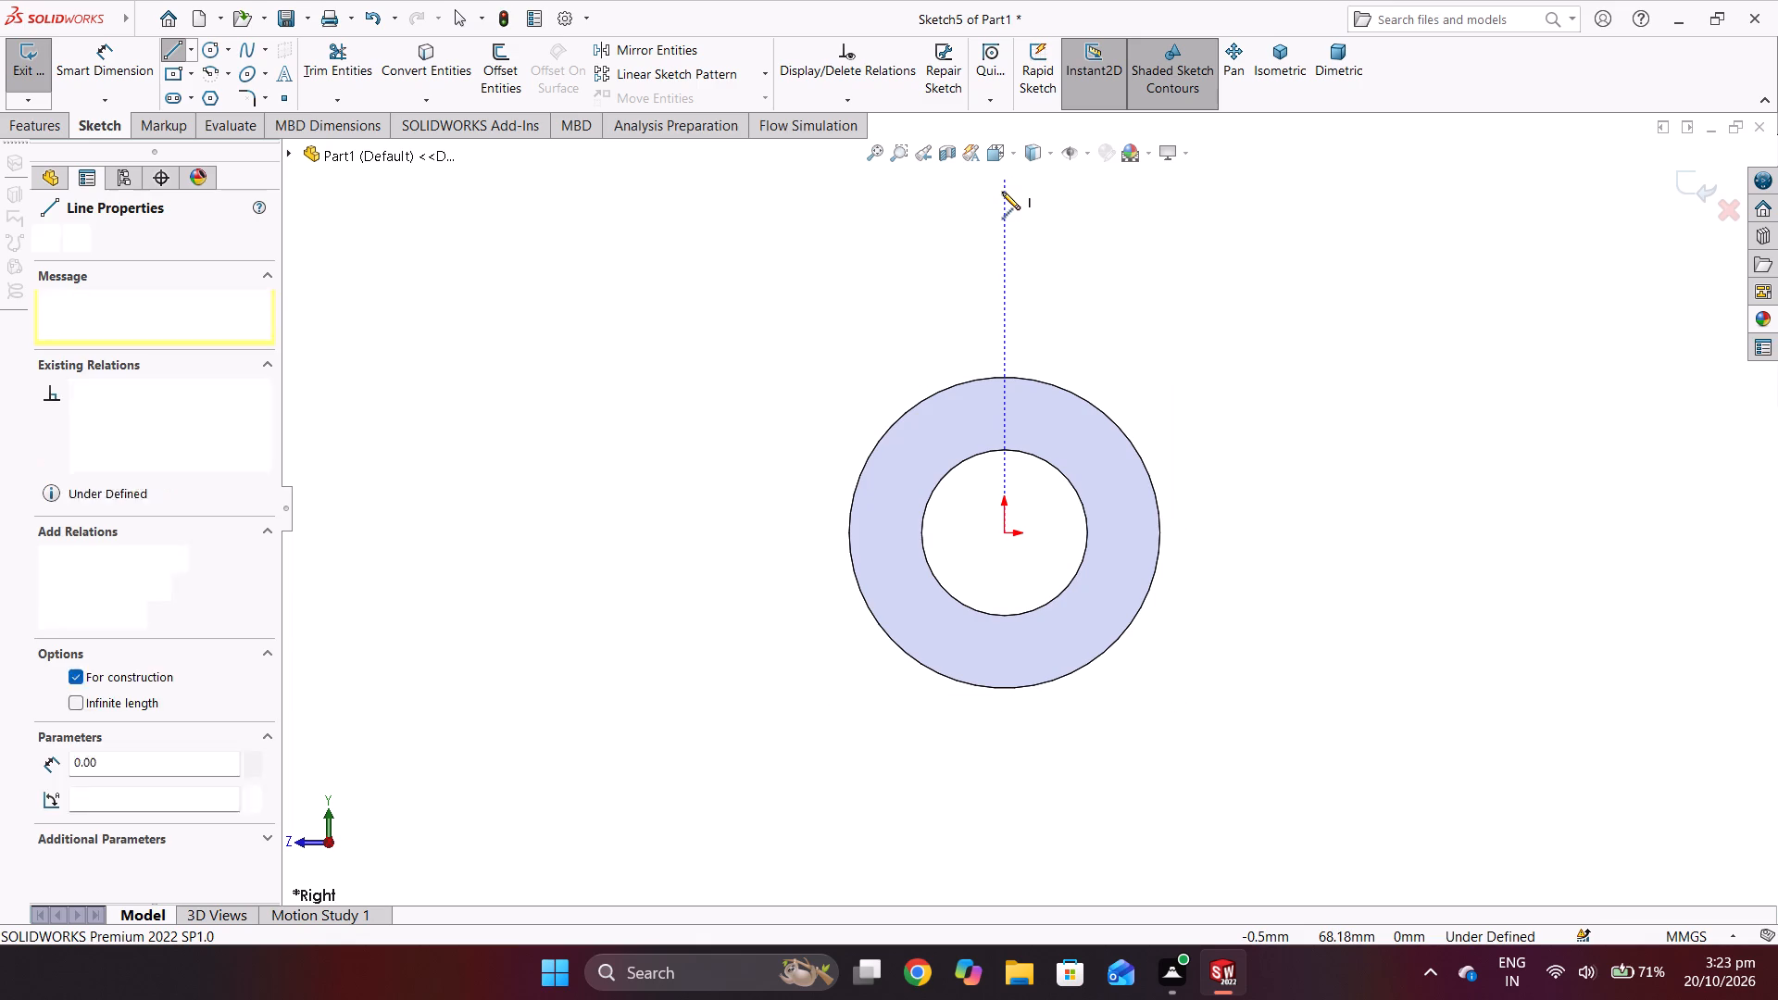
click(1006, 532)
right_click(1124, 319)
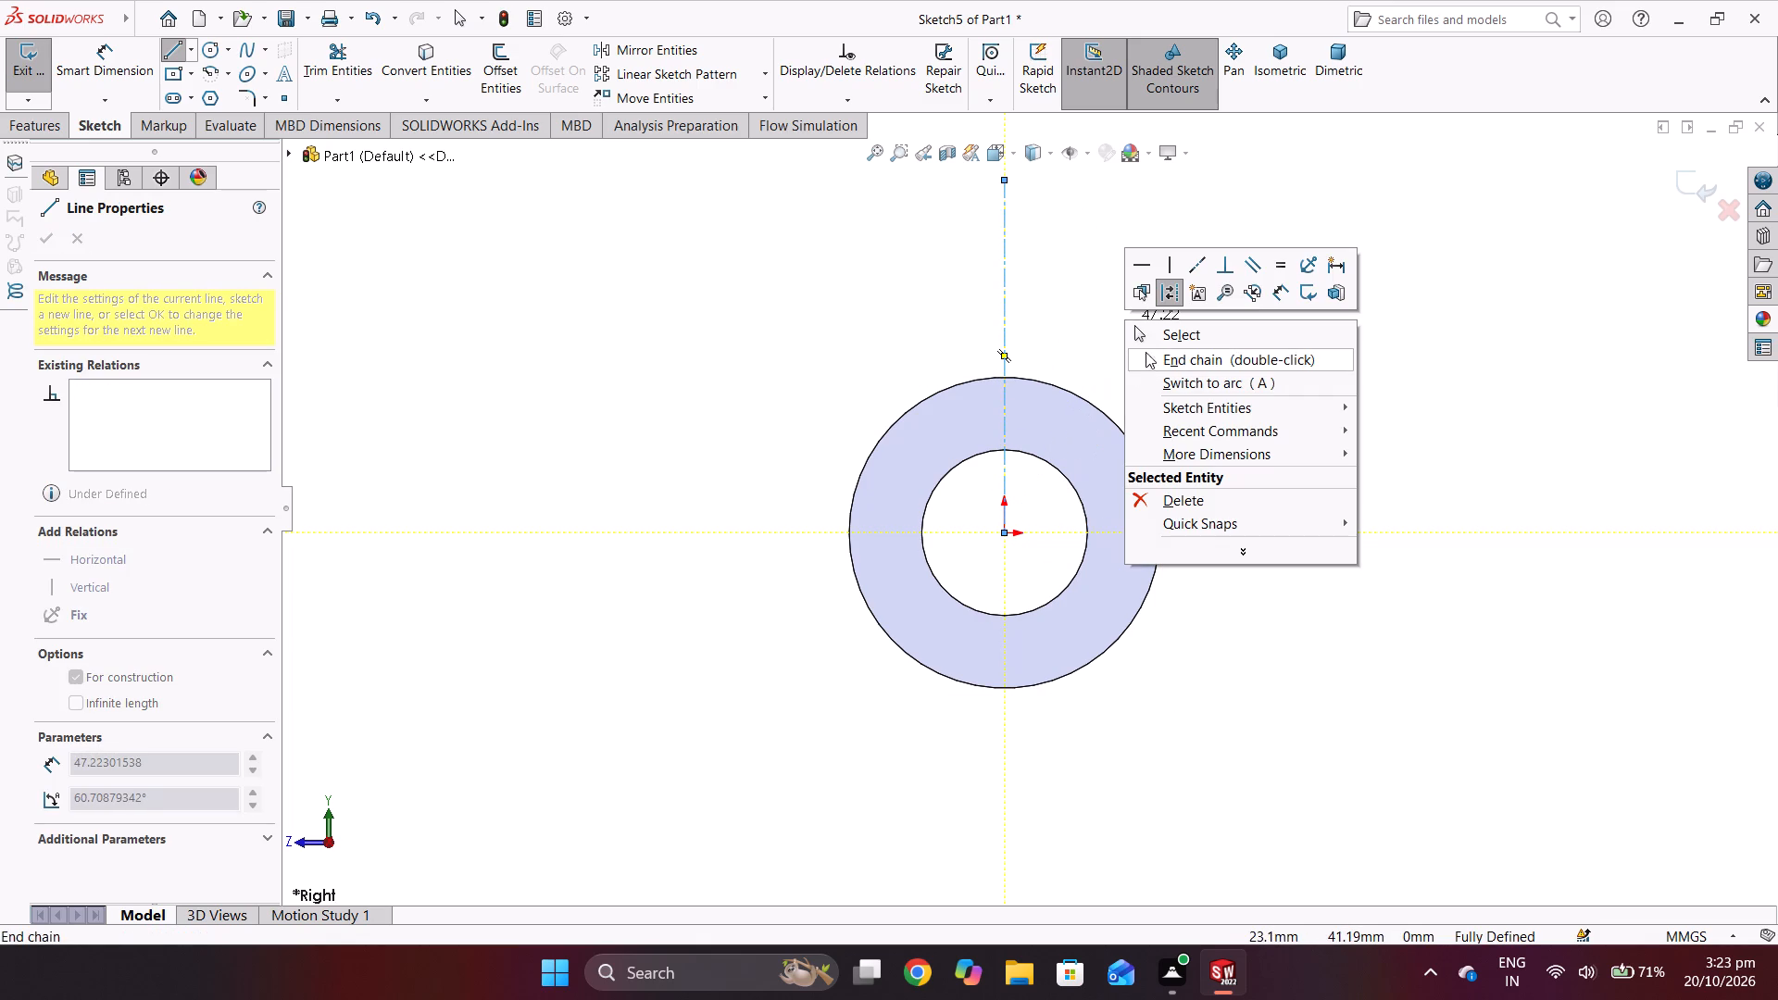
click(1146, 340)
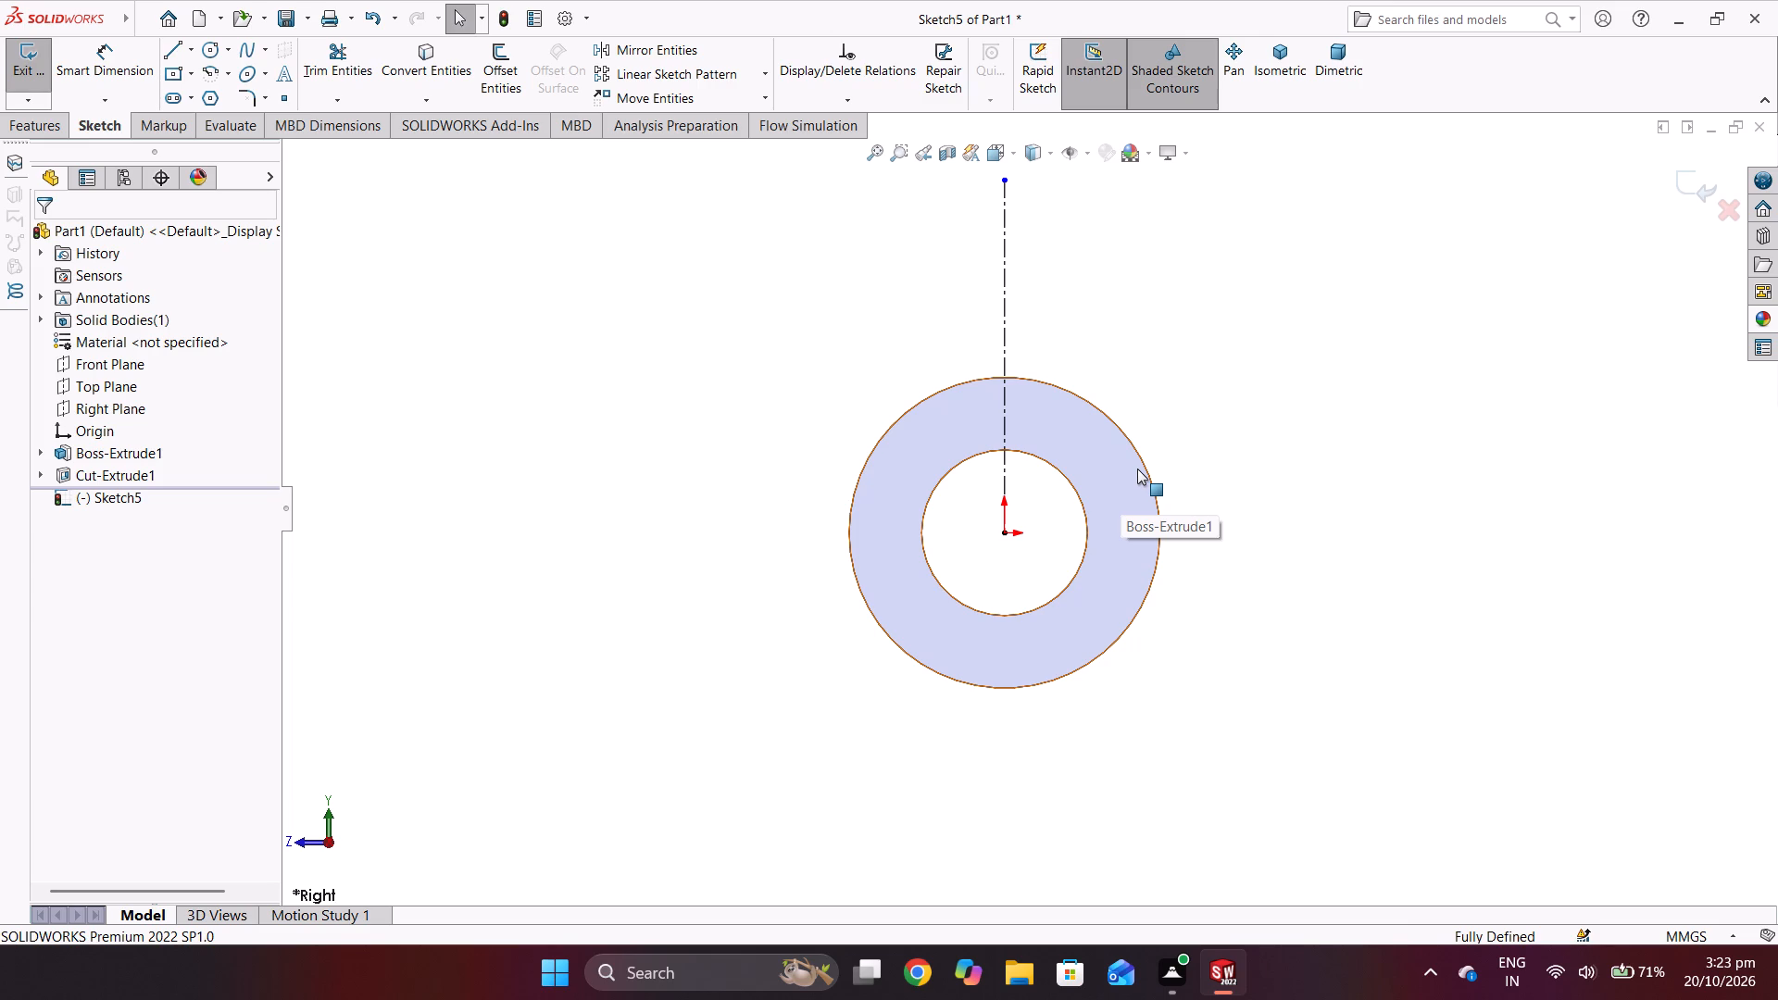
Sketch a horizontal line about 30 mm long across the centerline above the cylinder, plus an inward-leaning line about 17.6 mm up from one end.
scroll(1177, 289, down, 1)
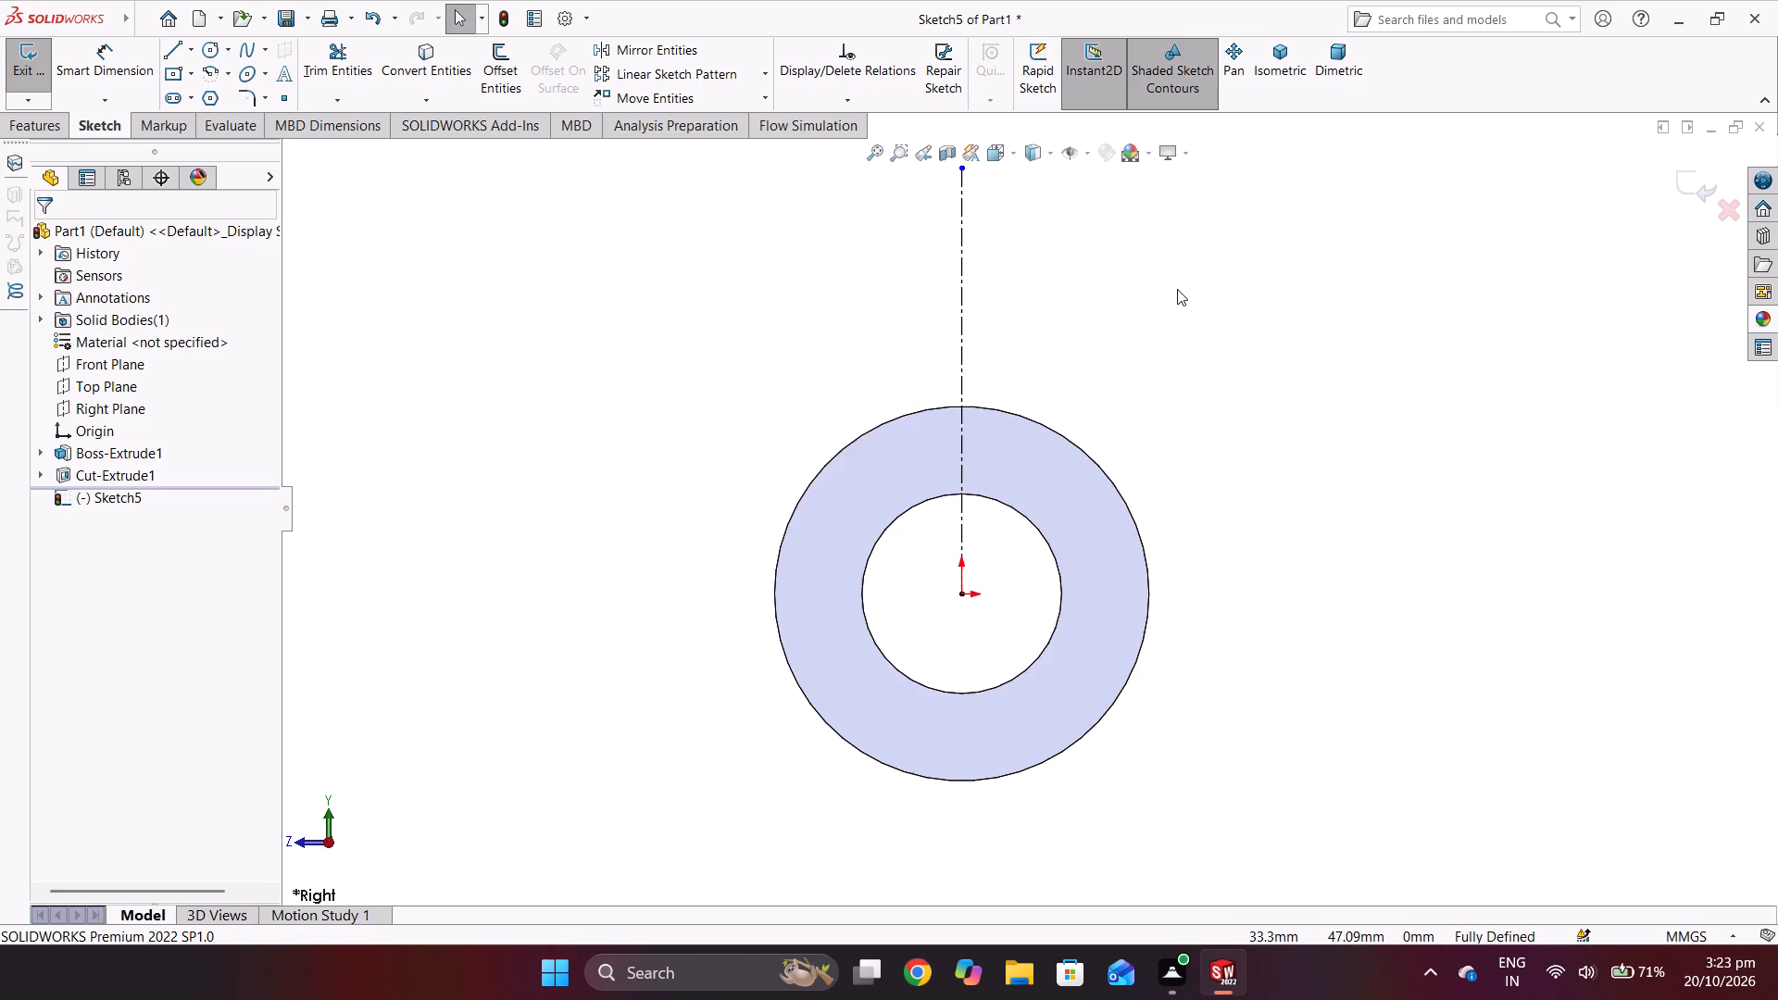
scroll(1177, 289, up, 2)
scroll(1177, 289, down, 2)
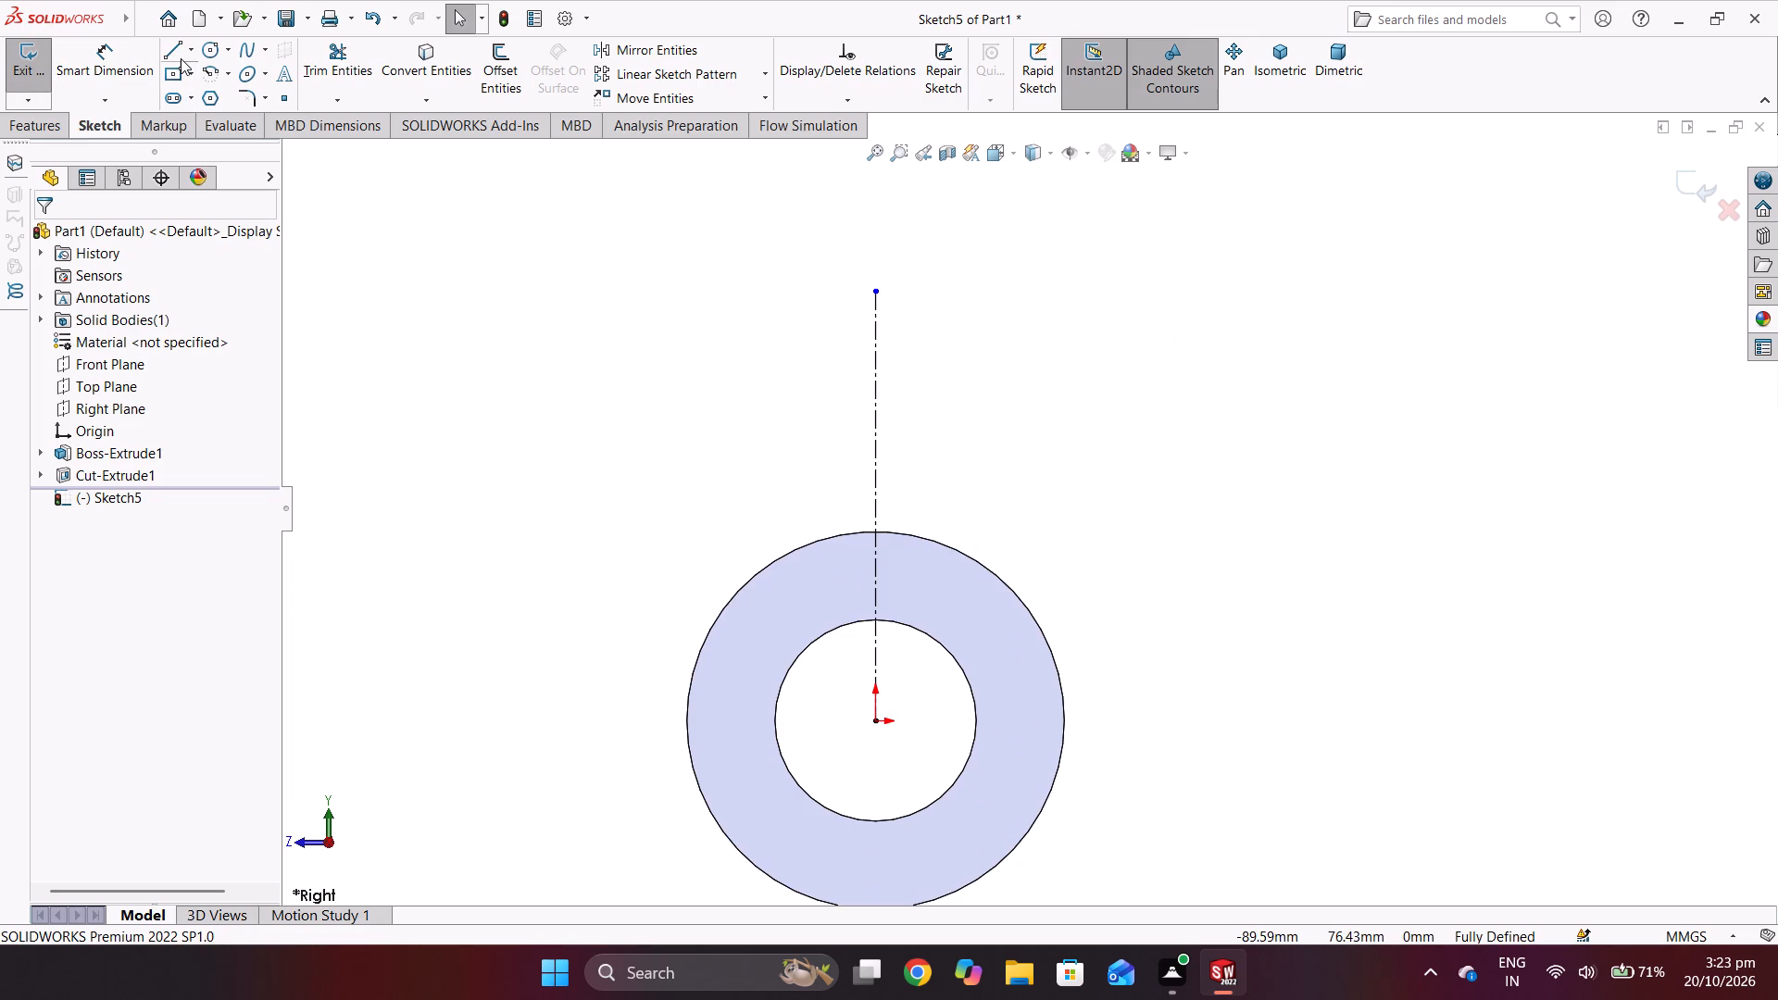
click(181, 58)
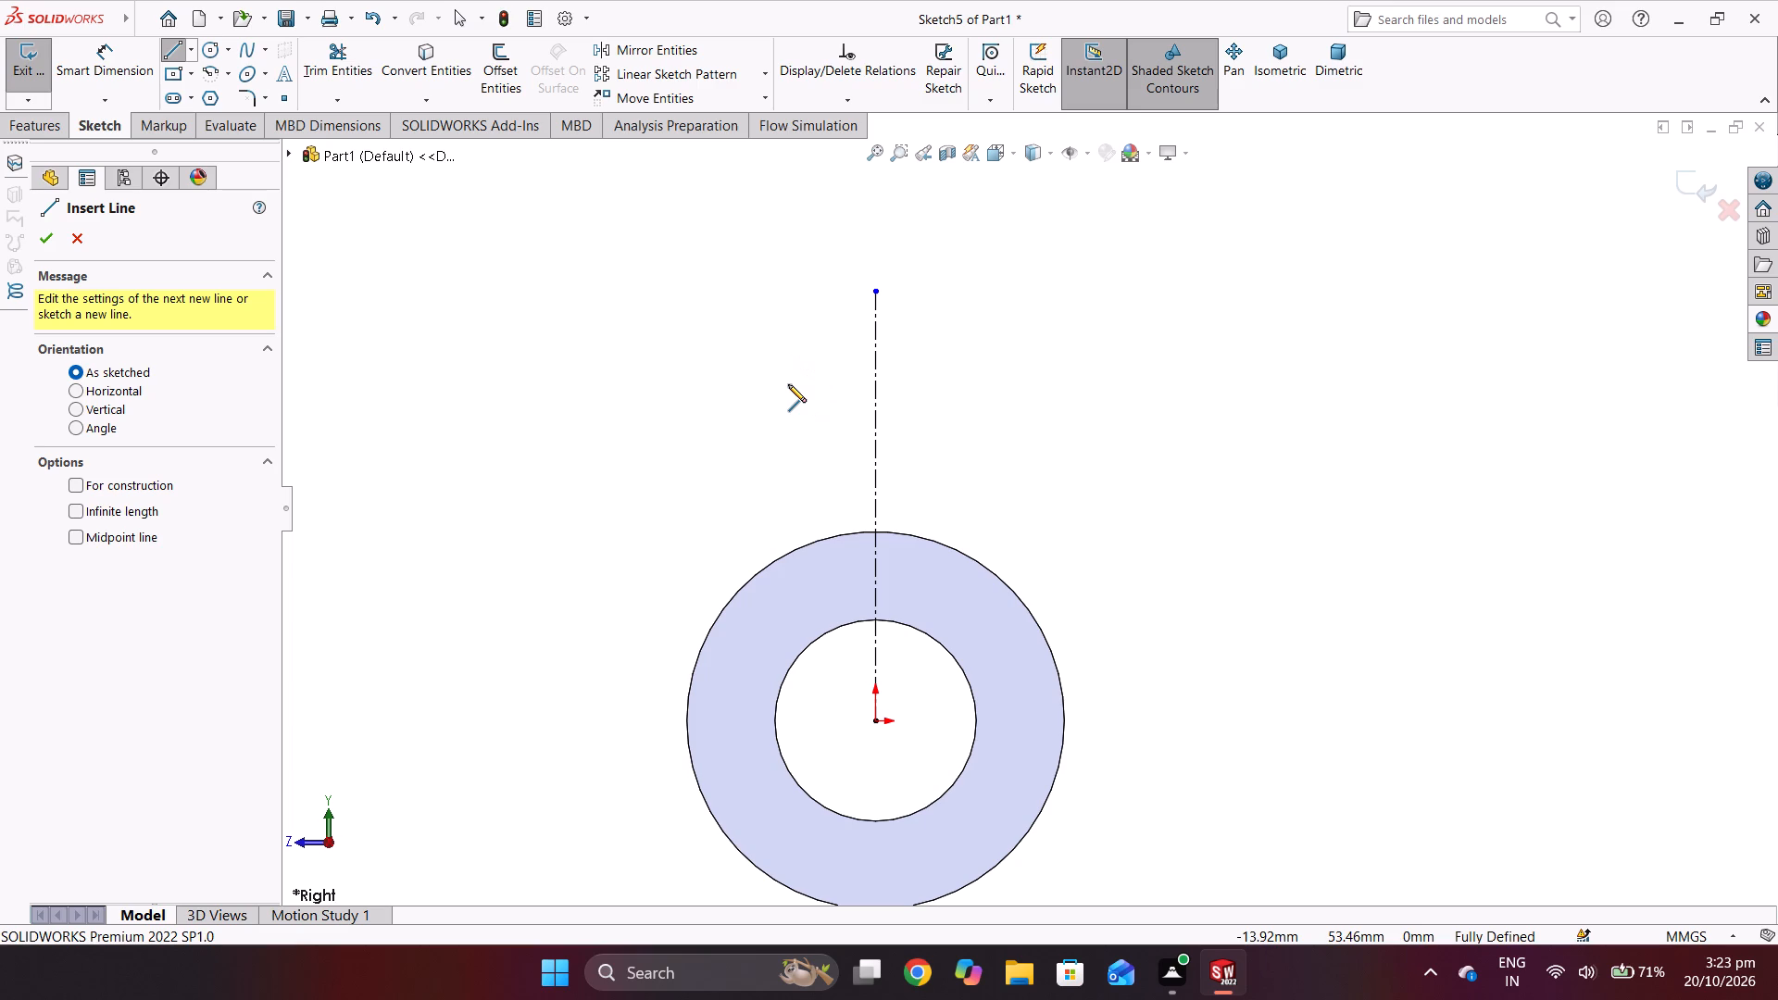
click(788, 384)
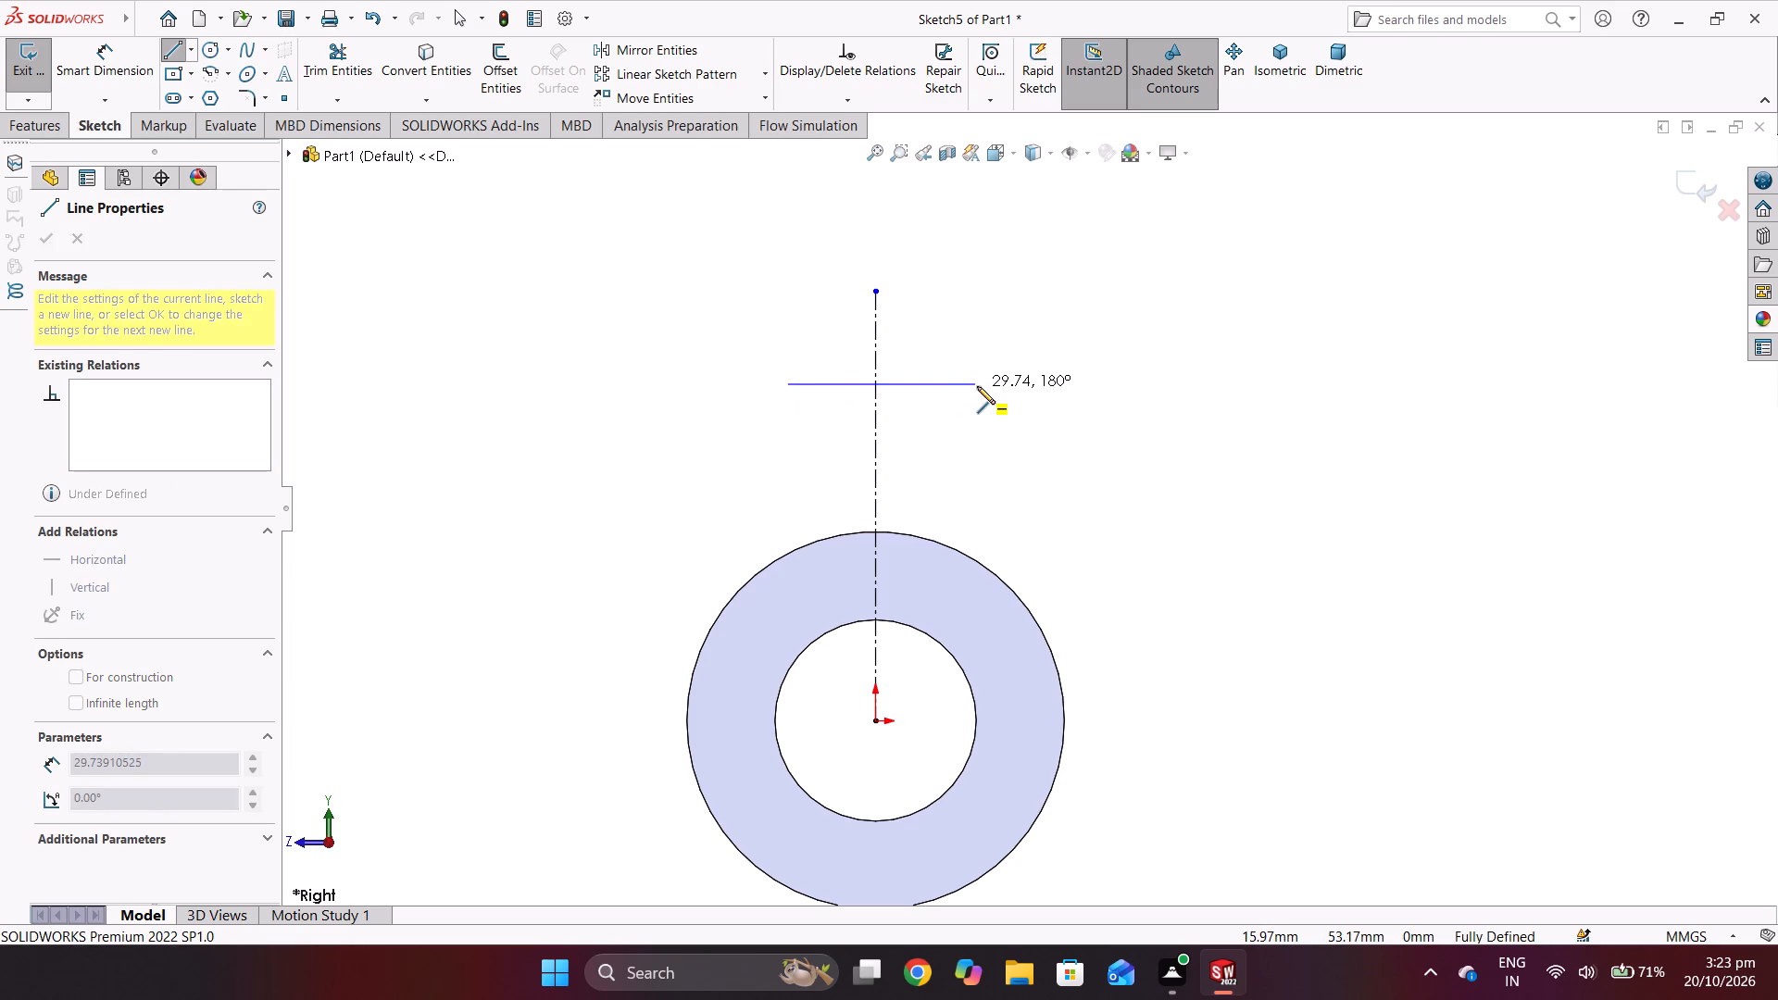
click(977, 386)
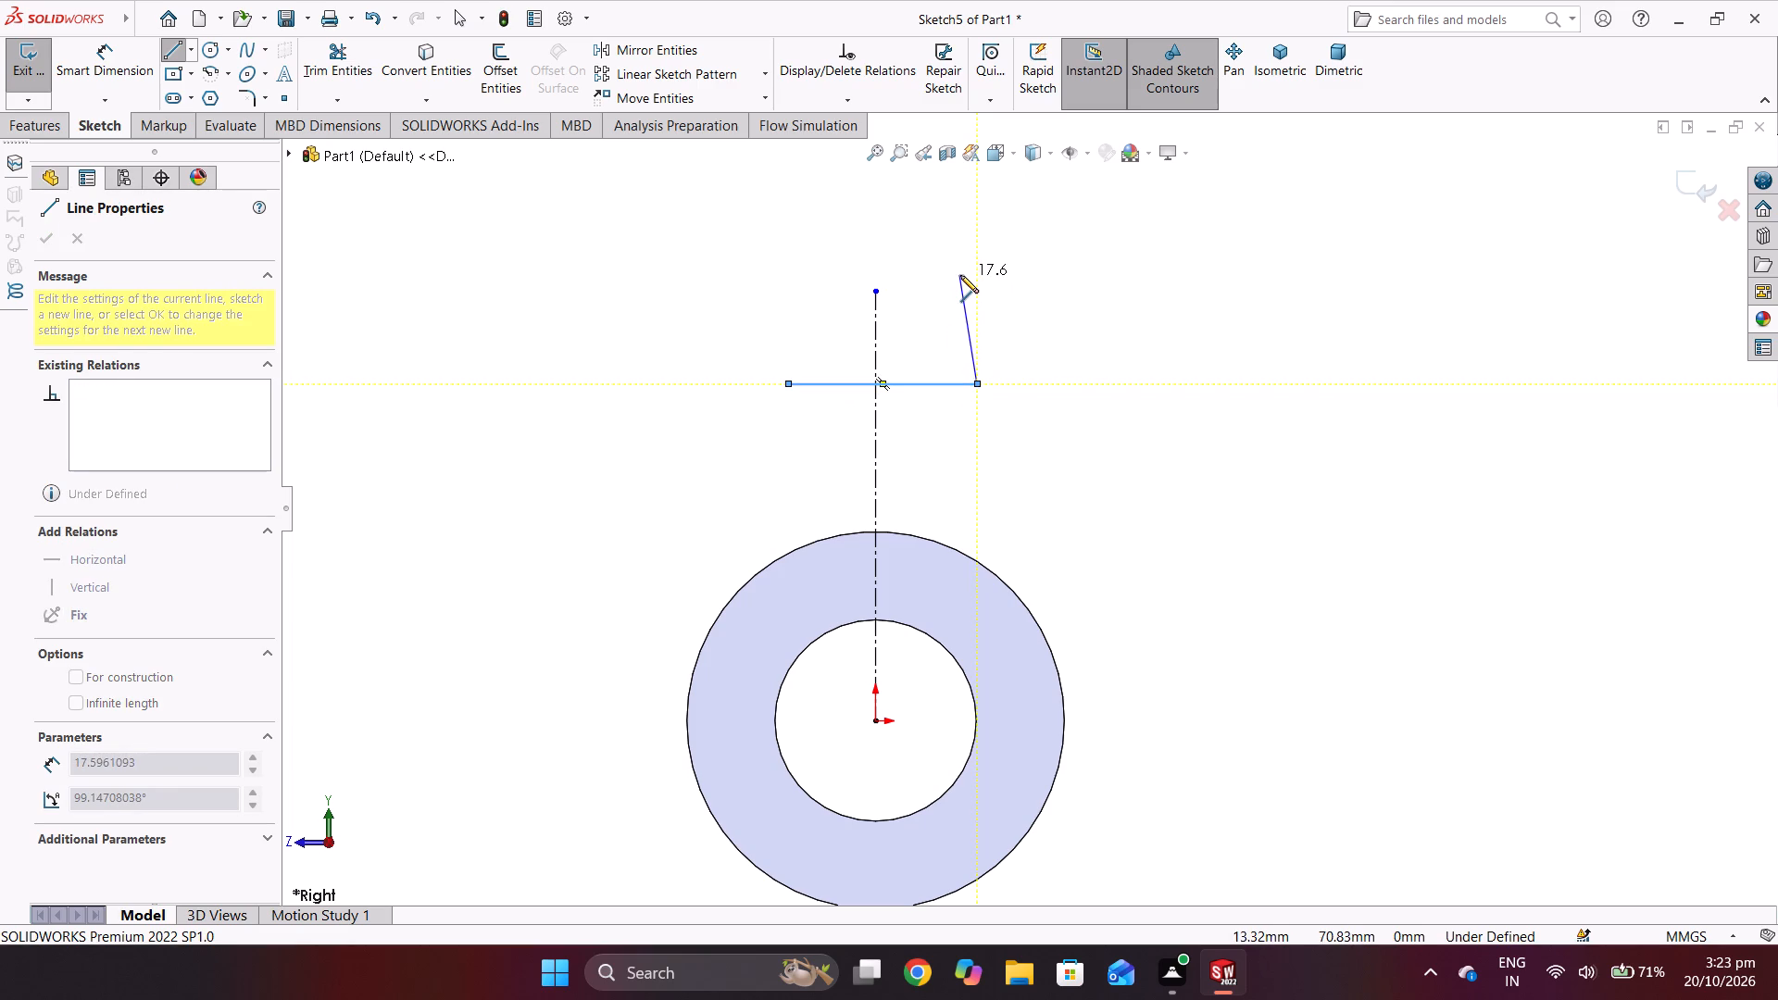
click(960, 275)
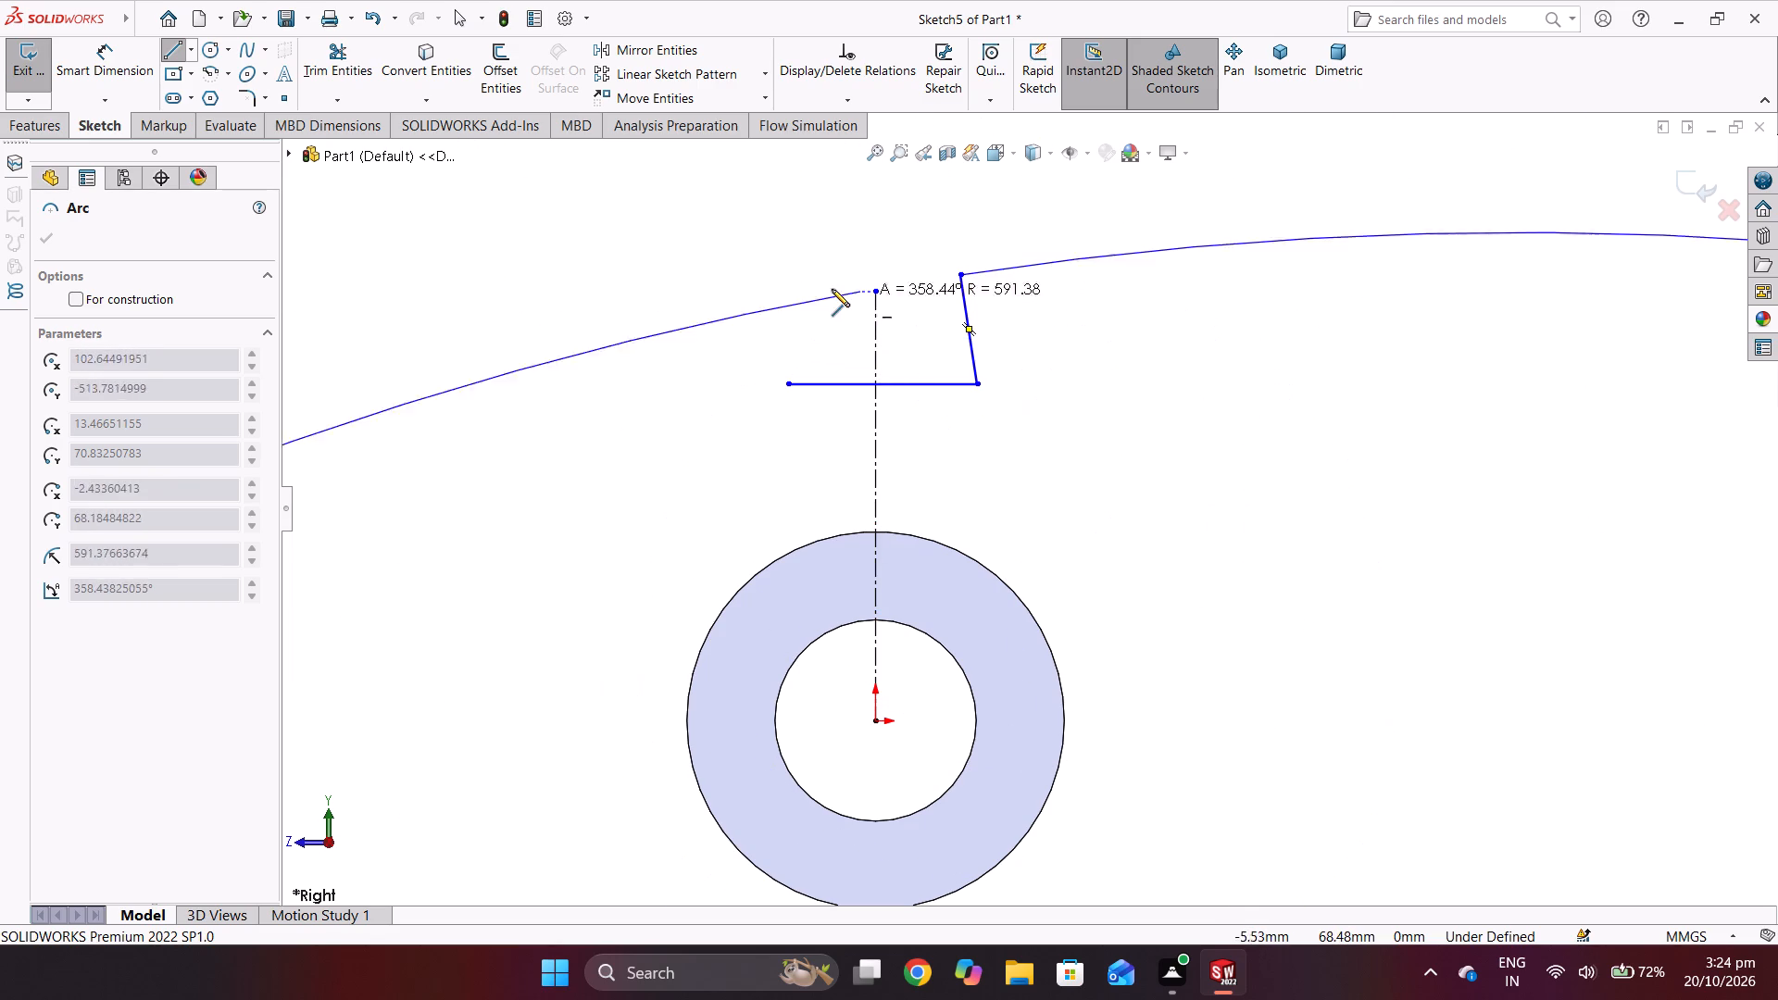
scroll(936, 309, down, 1)
right_click(936, 309)
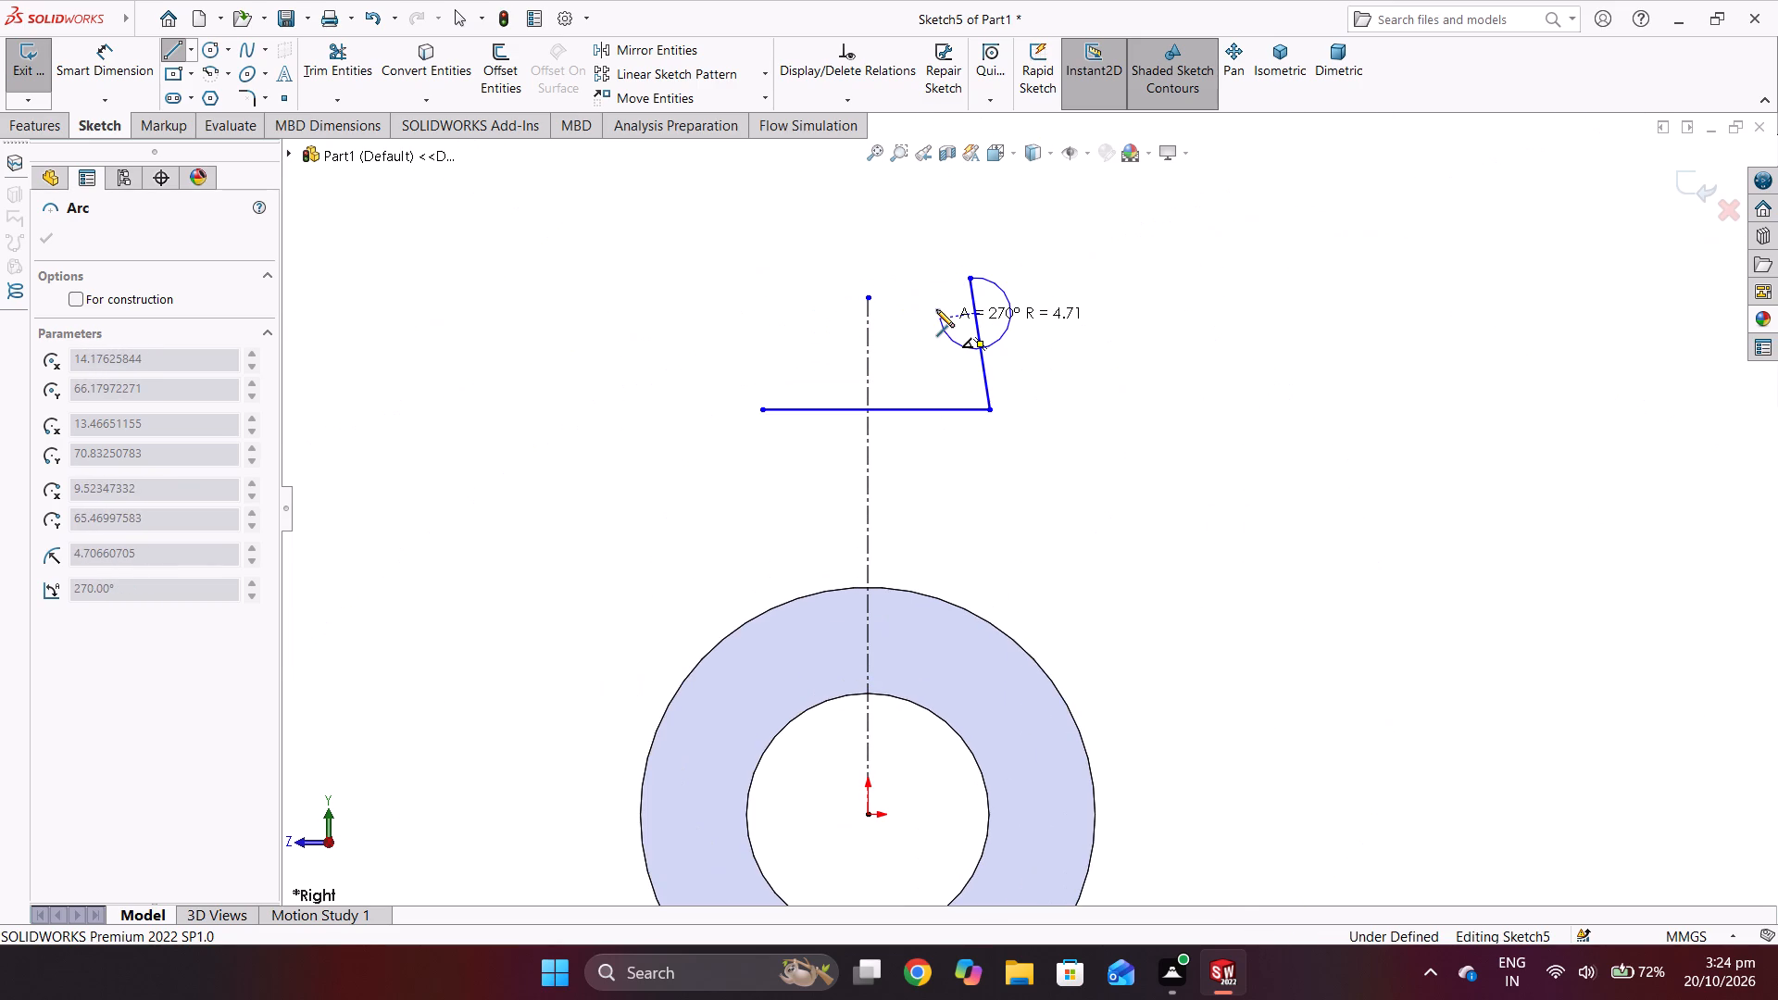
click(956, 324)
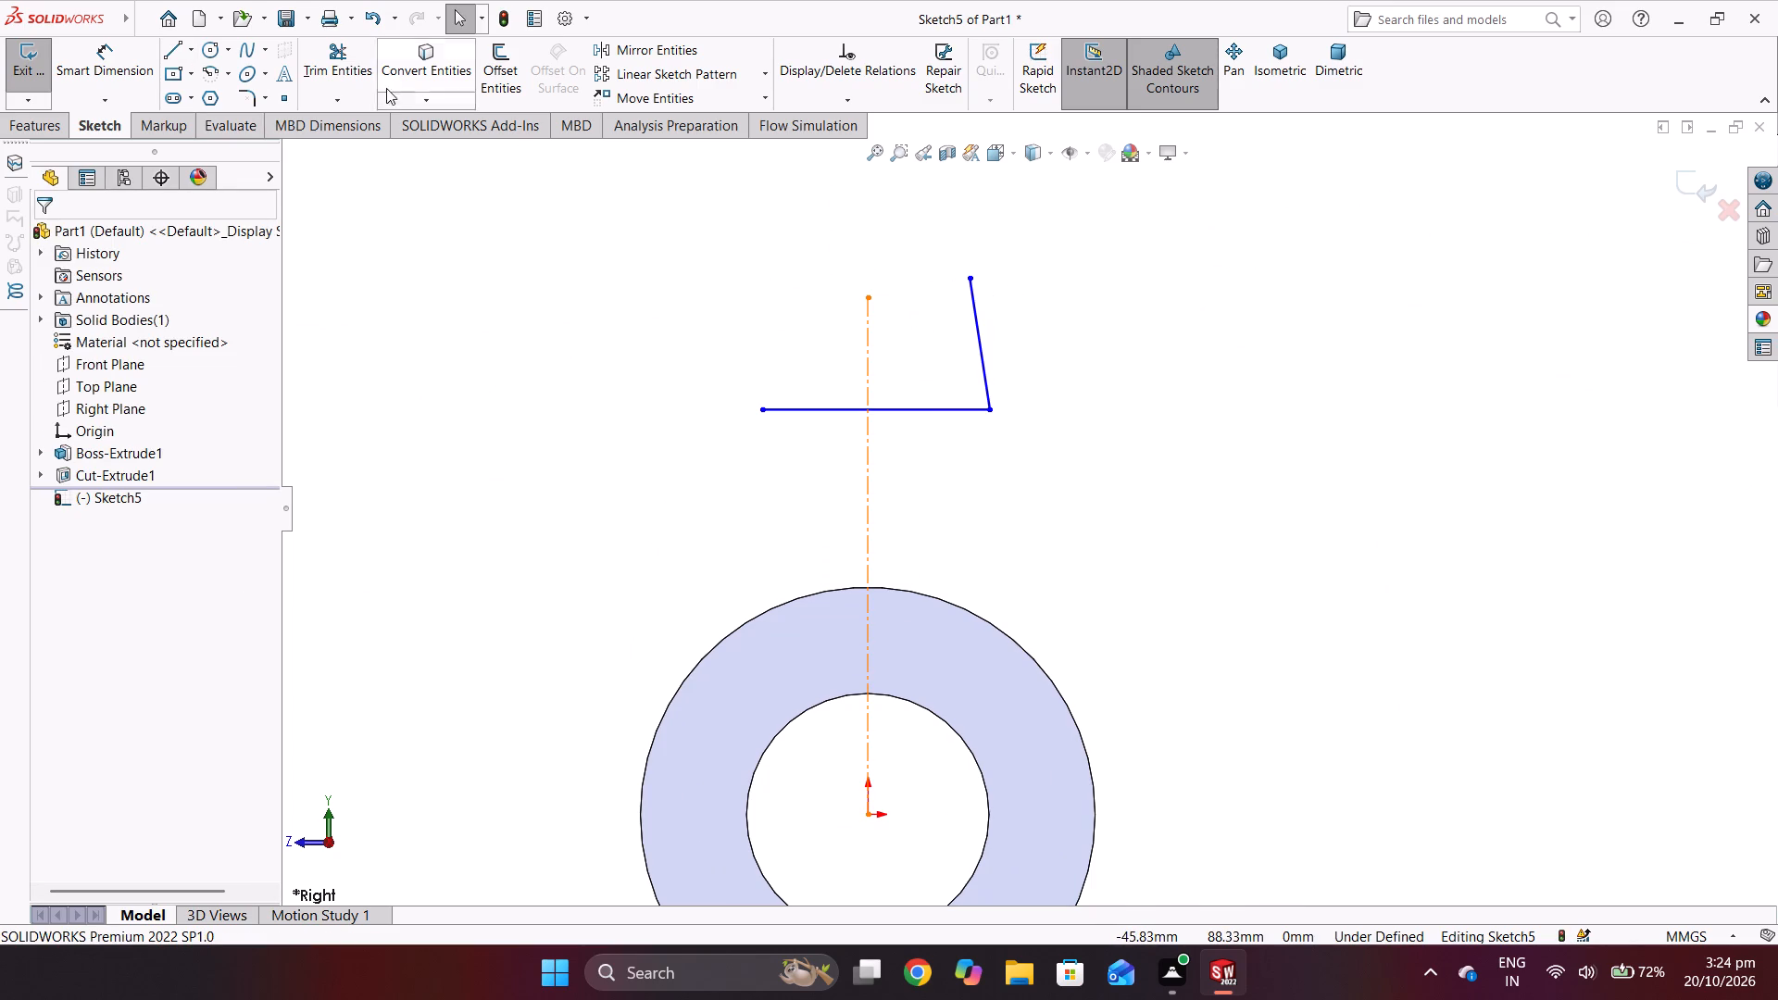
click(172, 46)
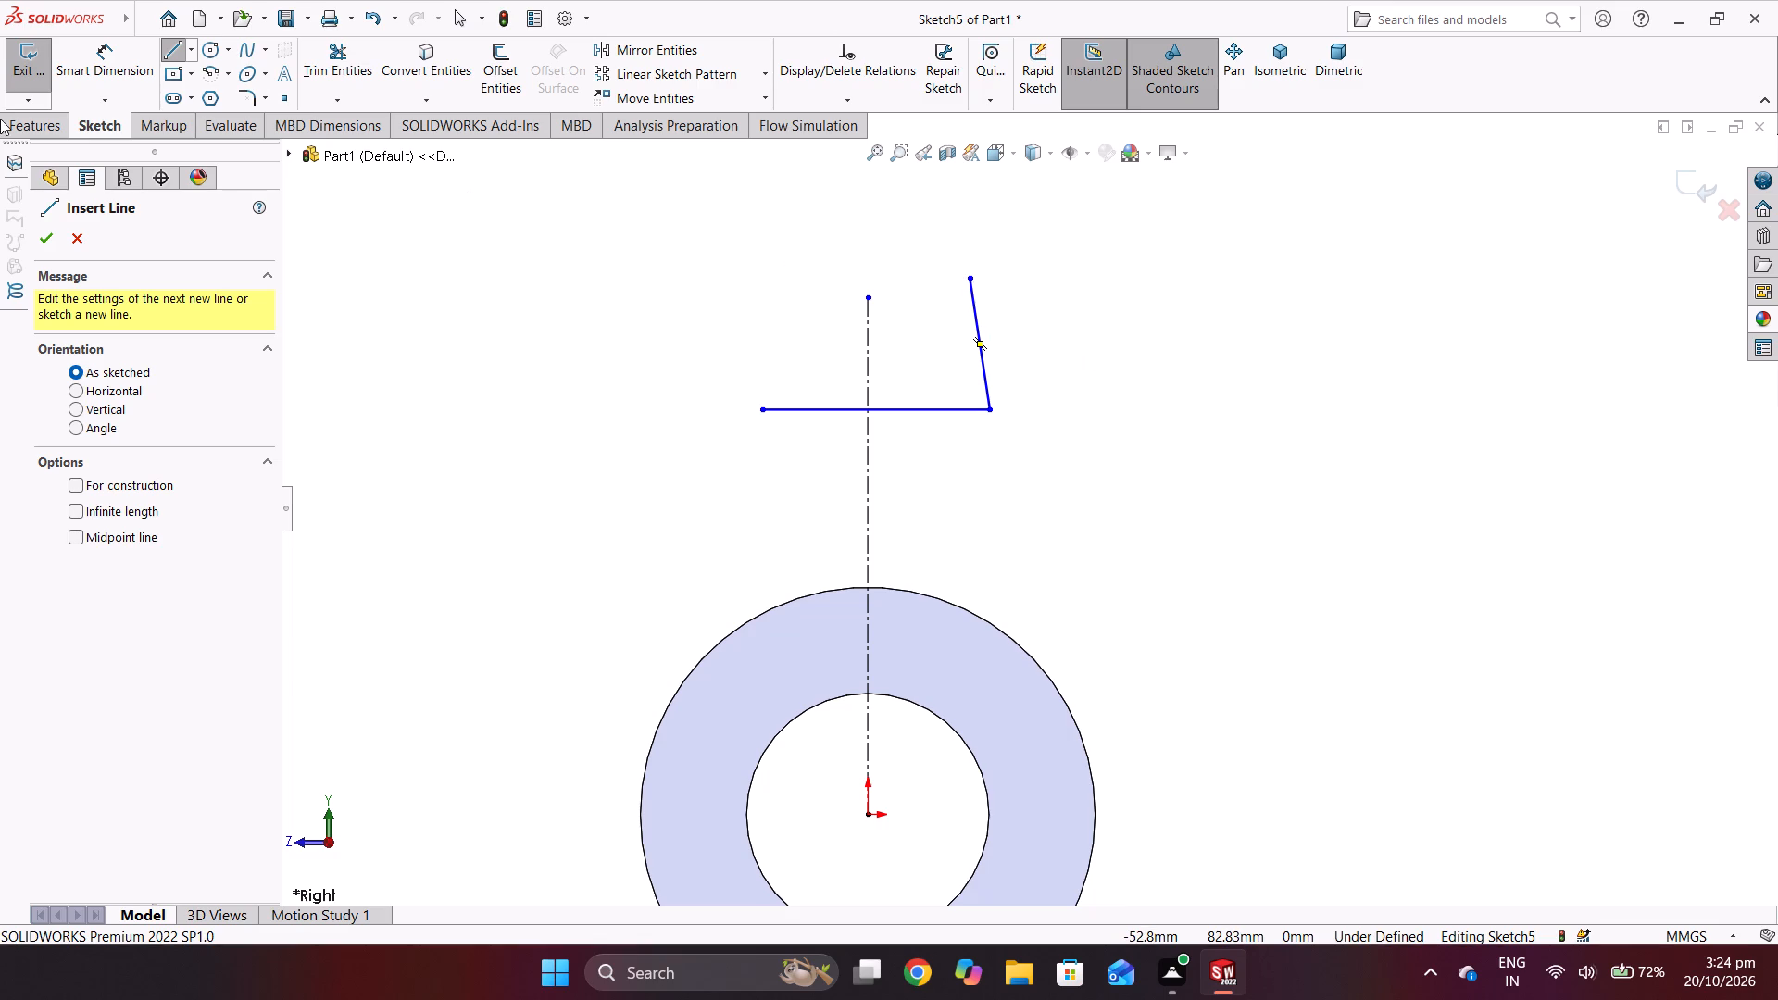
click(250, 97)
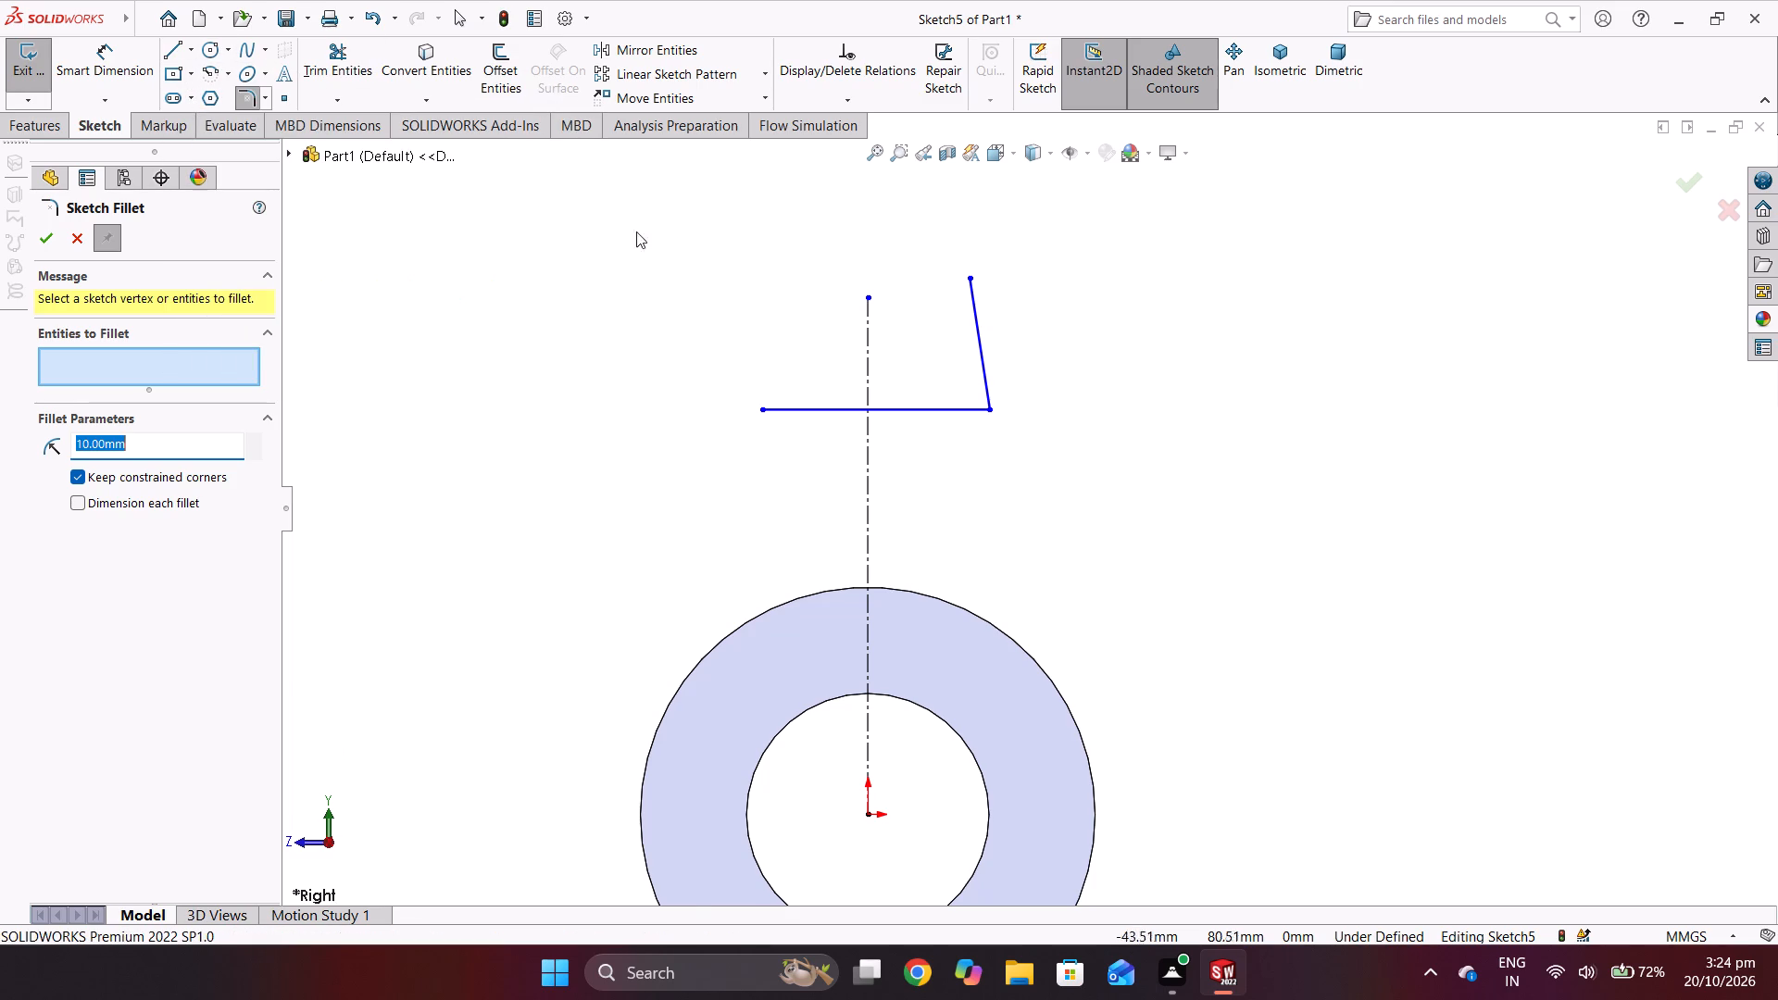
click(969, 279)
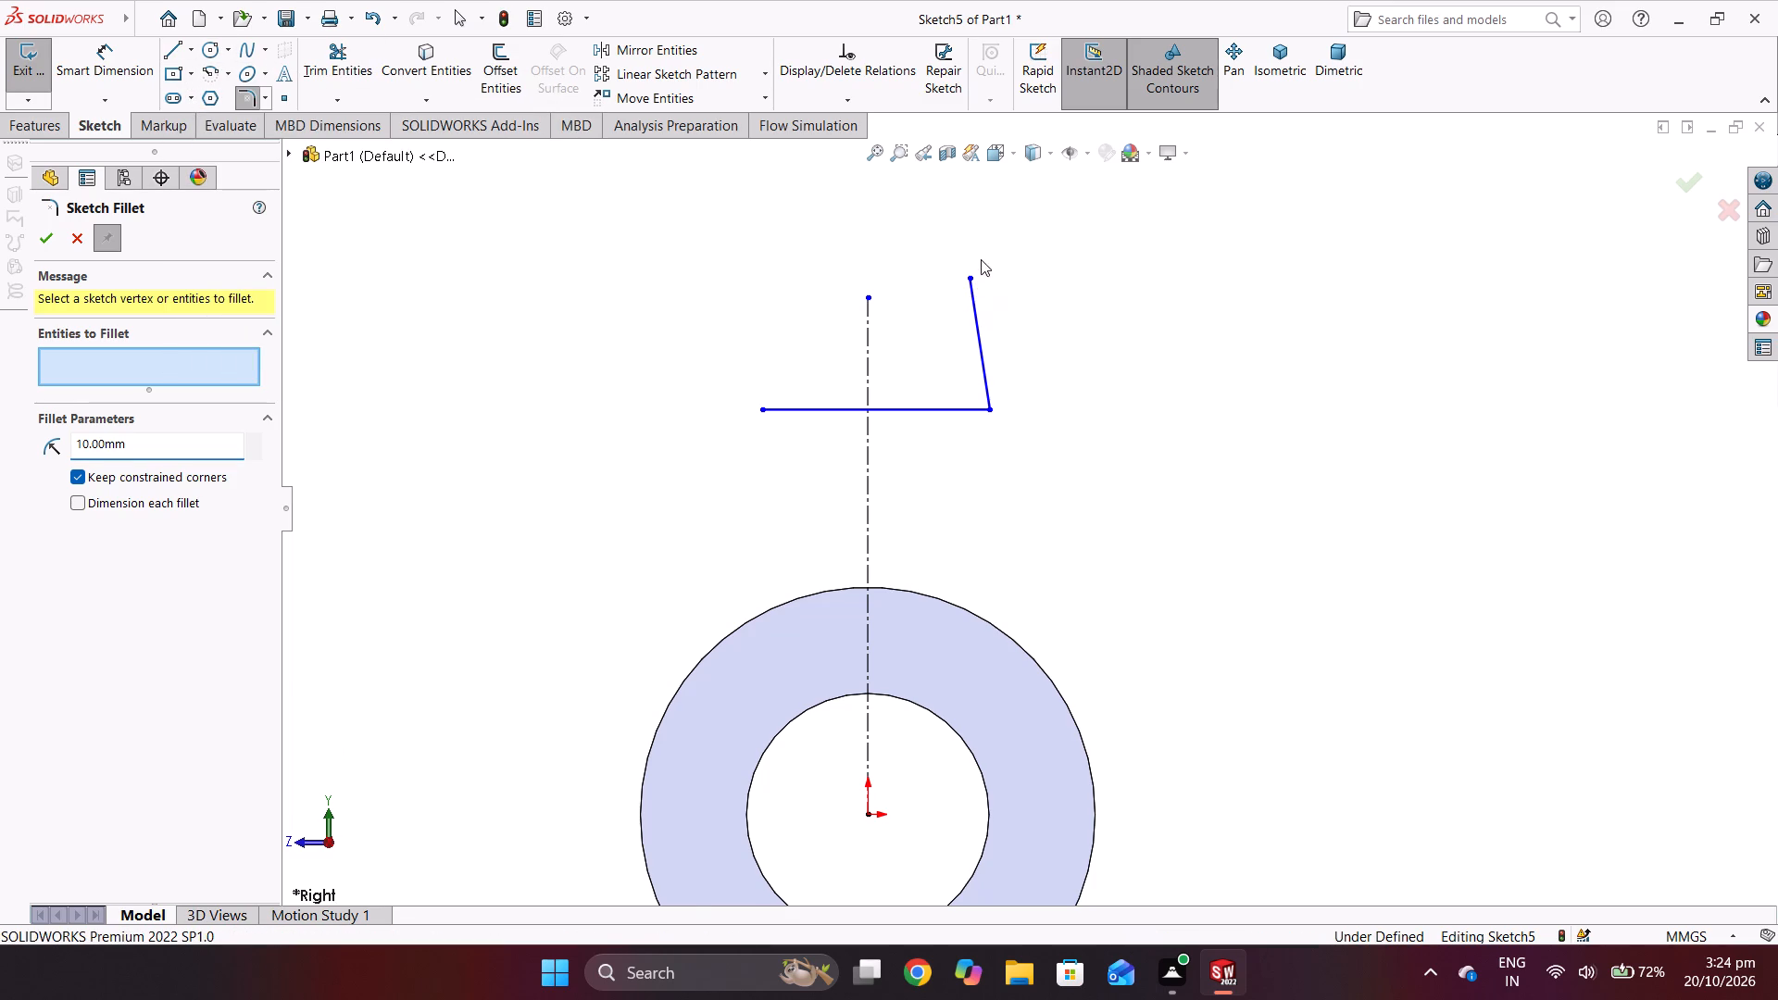
Sketch the opposite inward-leaning side line about 17.6 mm long and close the profile's top with an arc of about 12.3 mm radius.
click(163, 55)
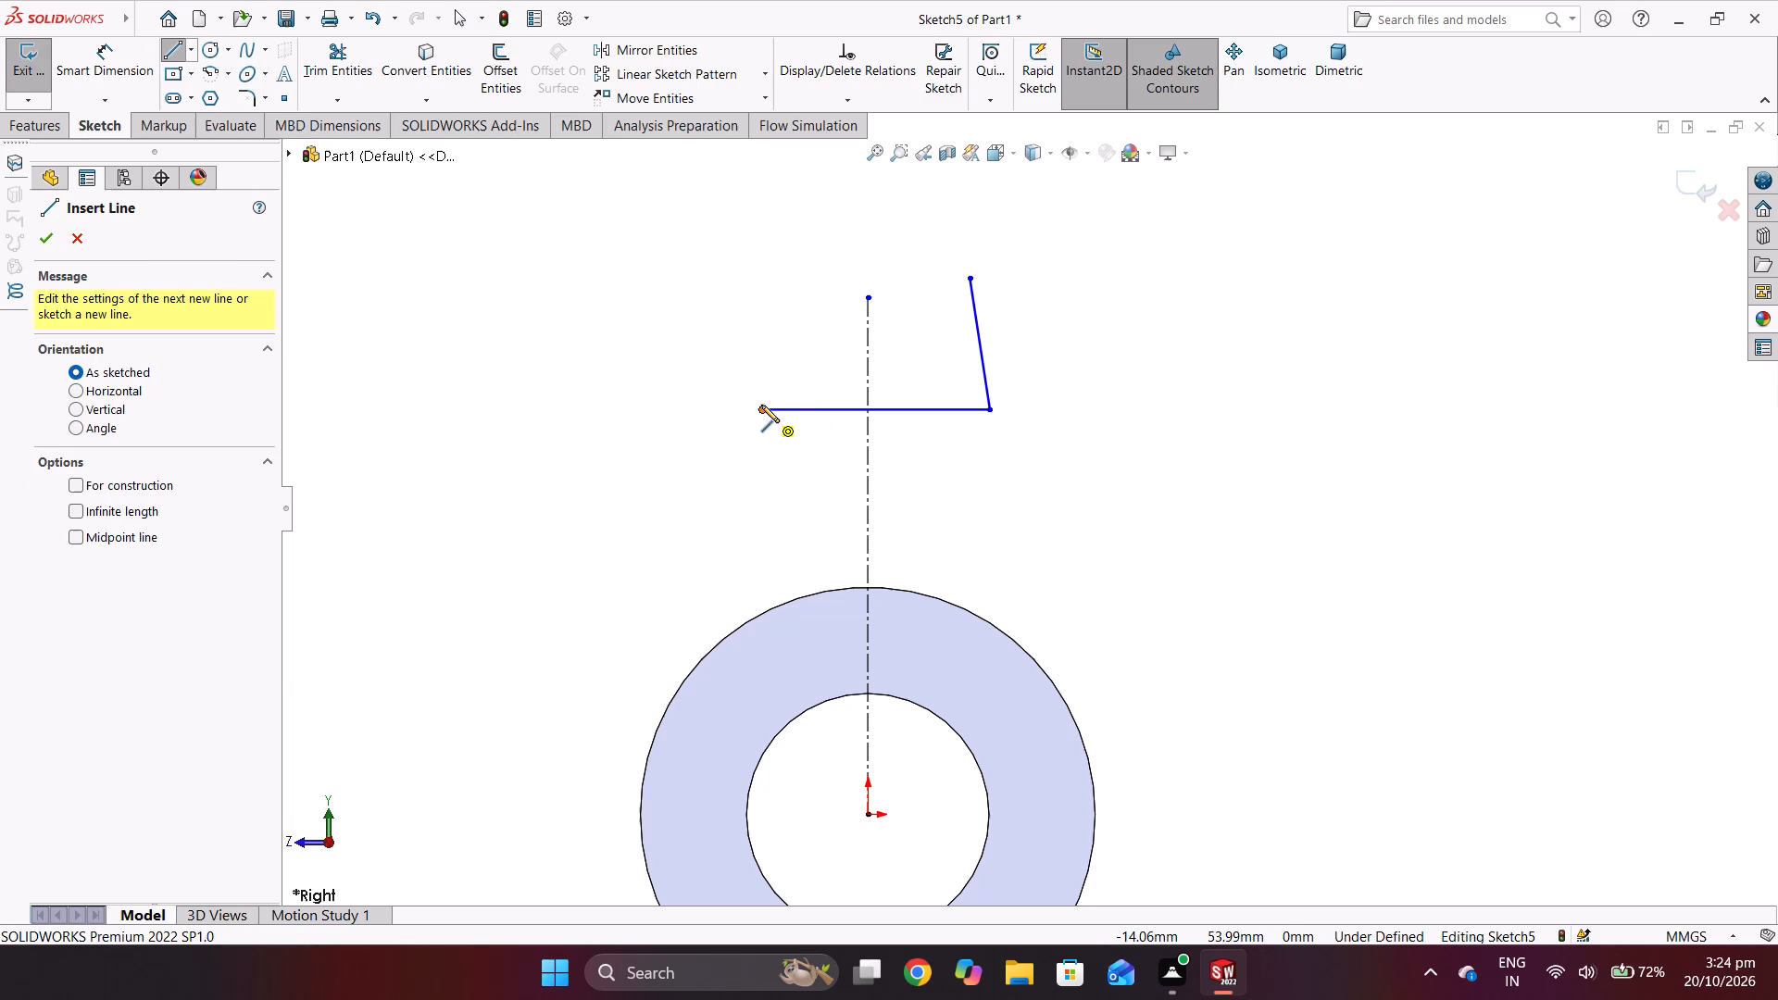
click(761, 407)
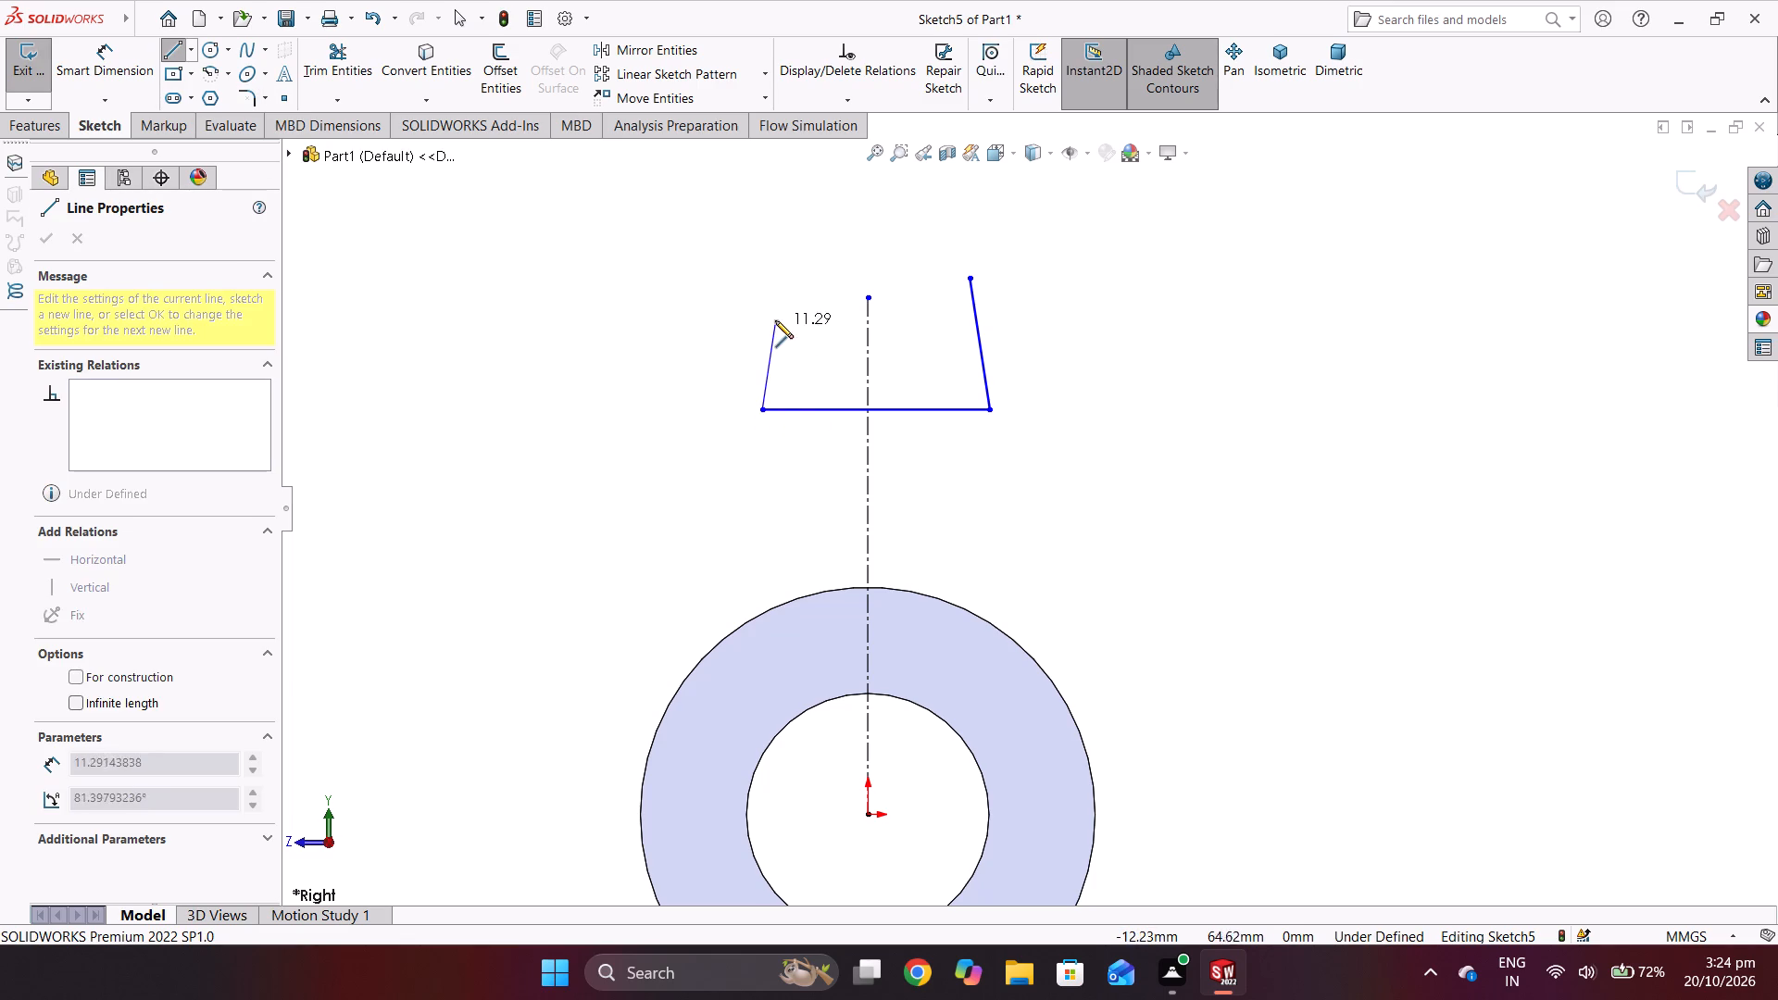
click(787, 275)
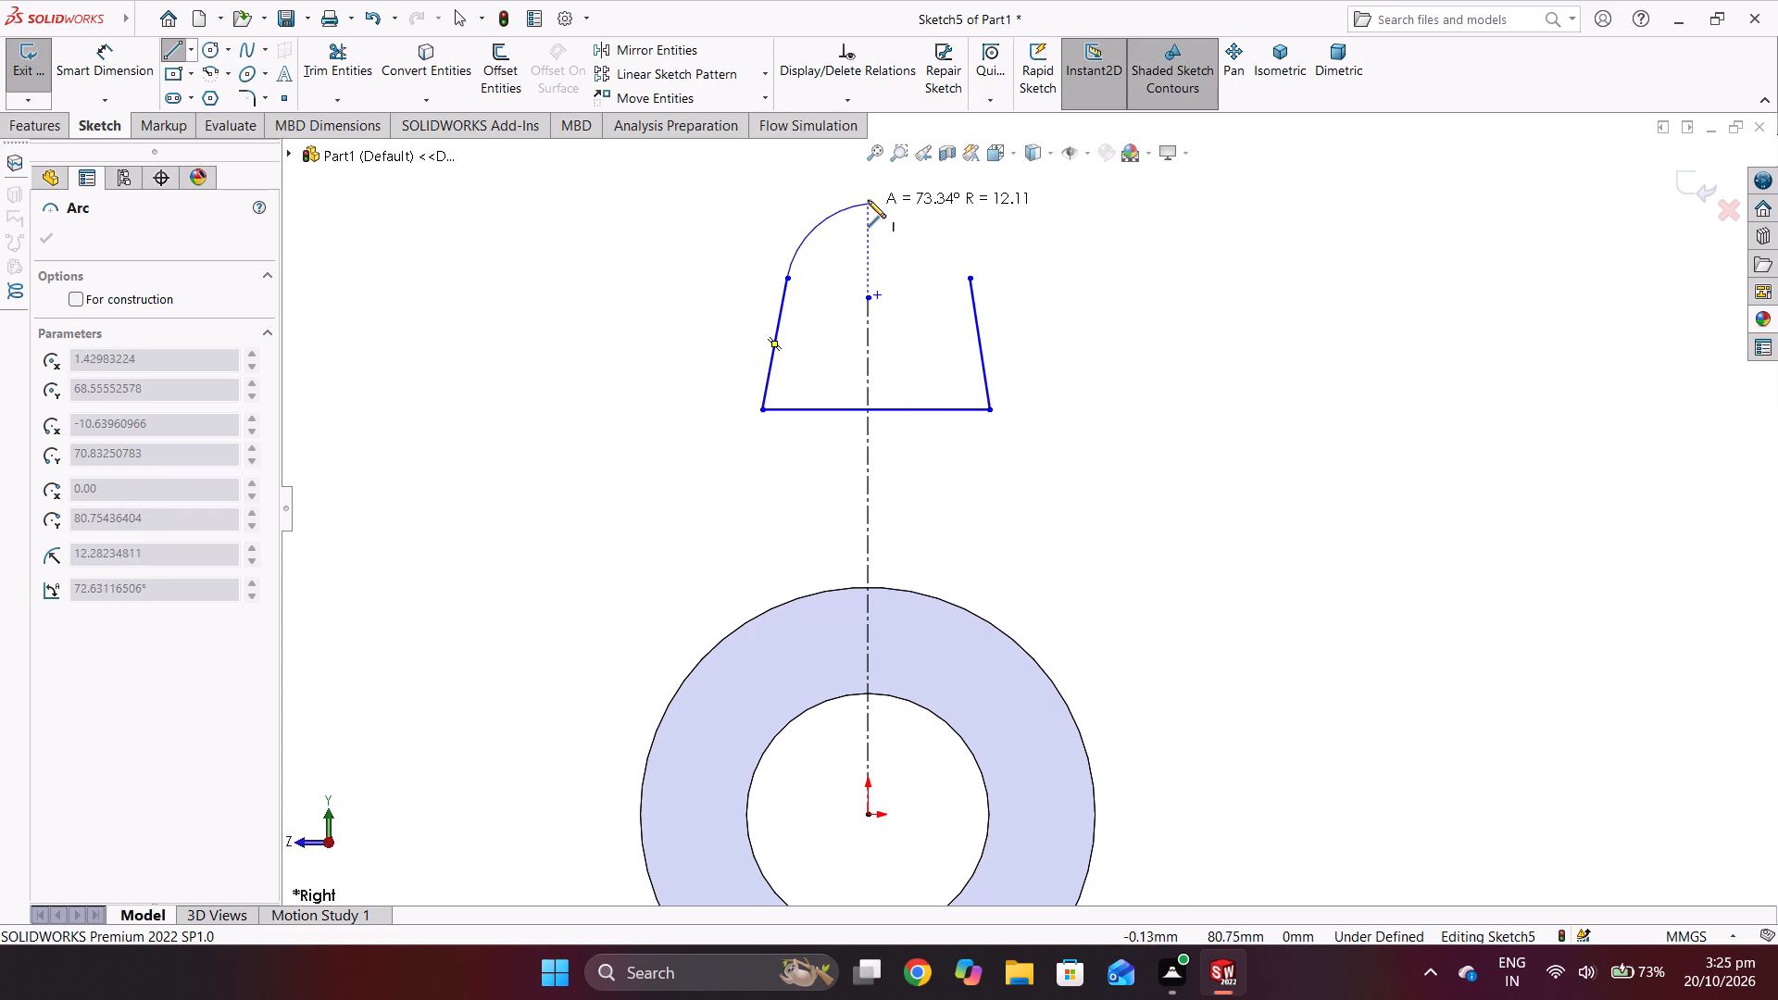
click(969, 277)
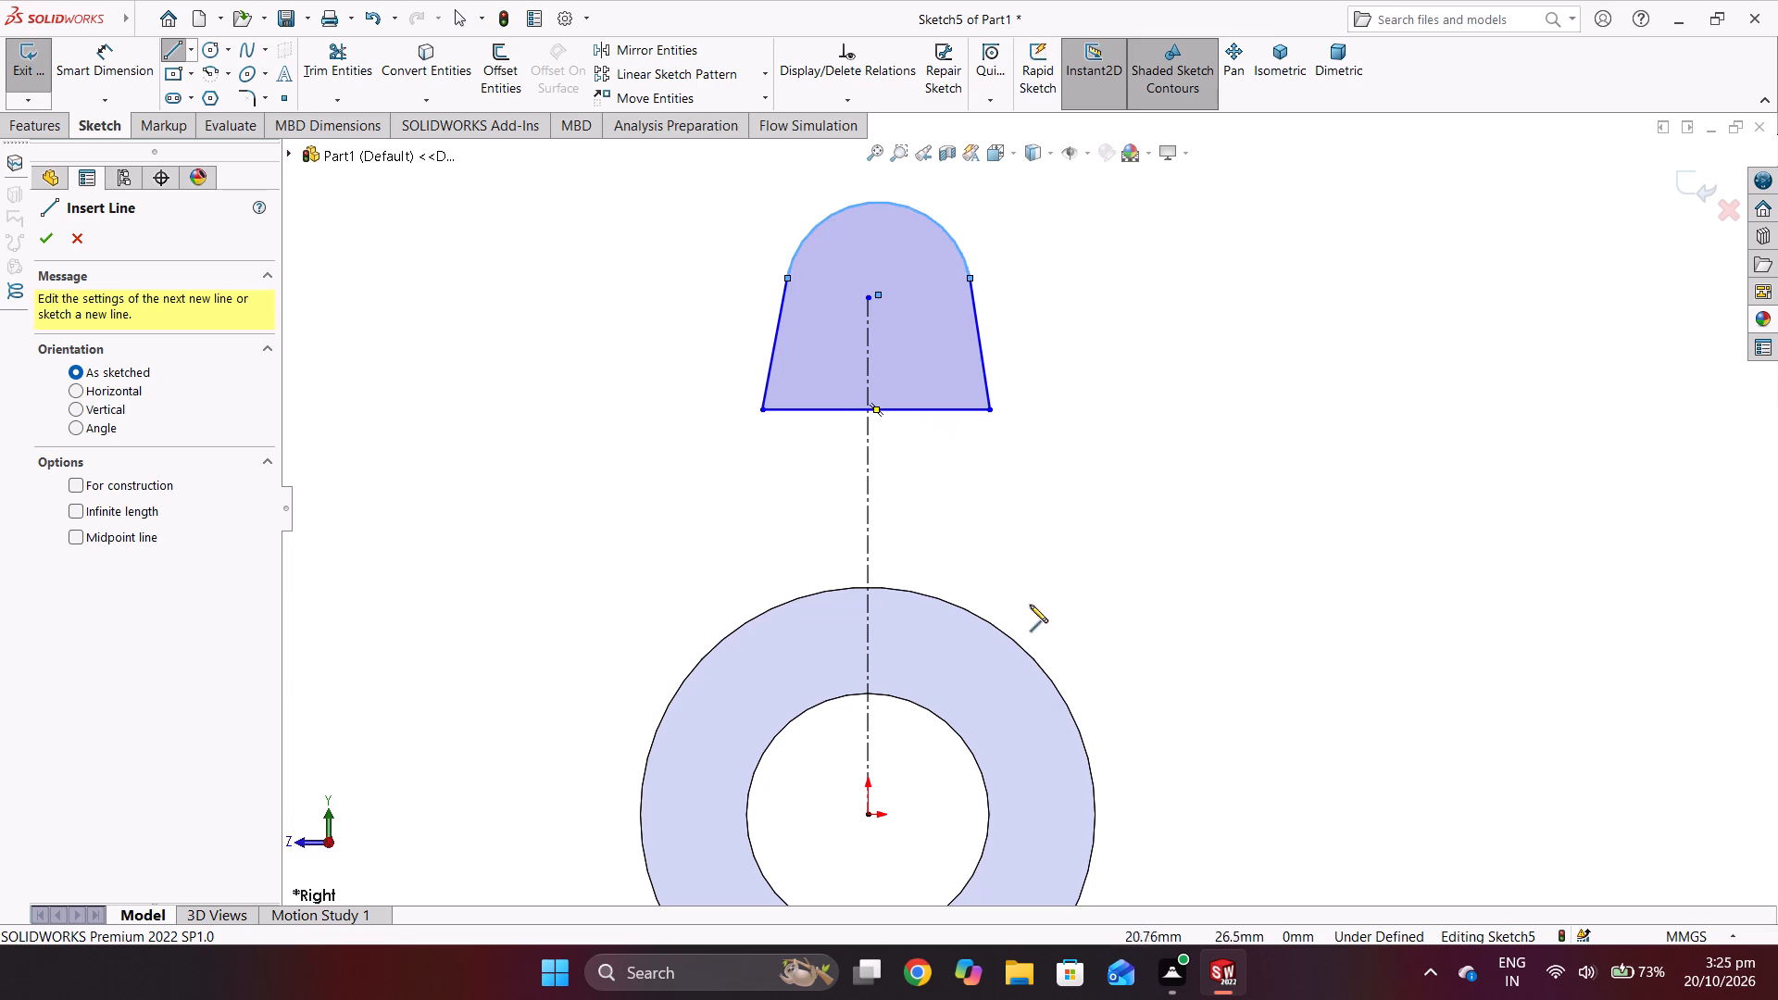
right_click(617, 419)
click(657, 431)
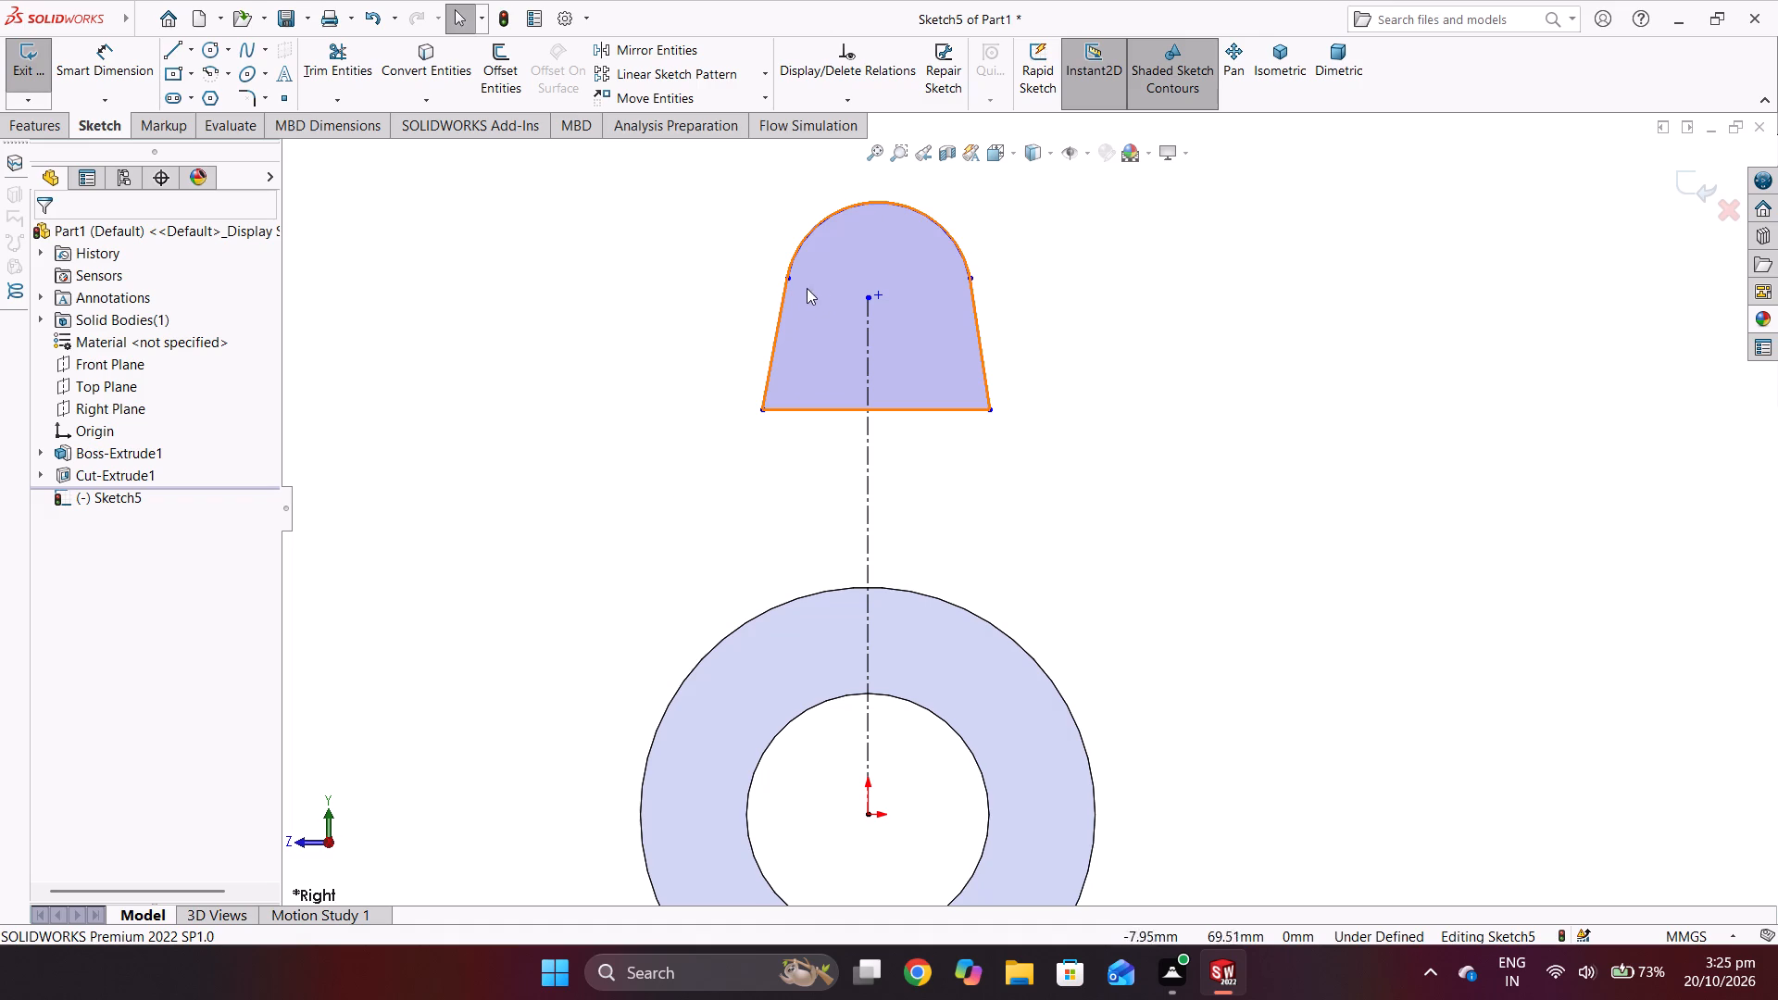
Make the top arc tangent to both leaning side lines at its two end points.
click(784, 277)
click(832, 196)
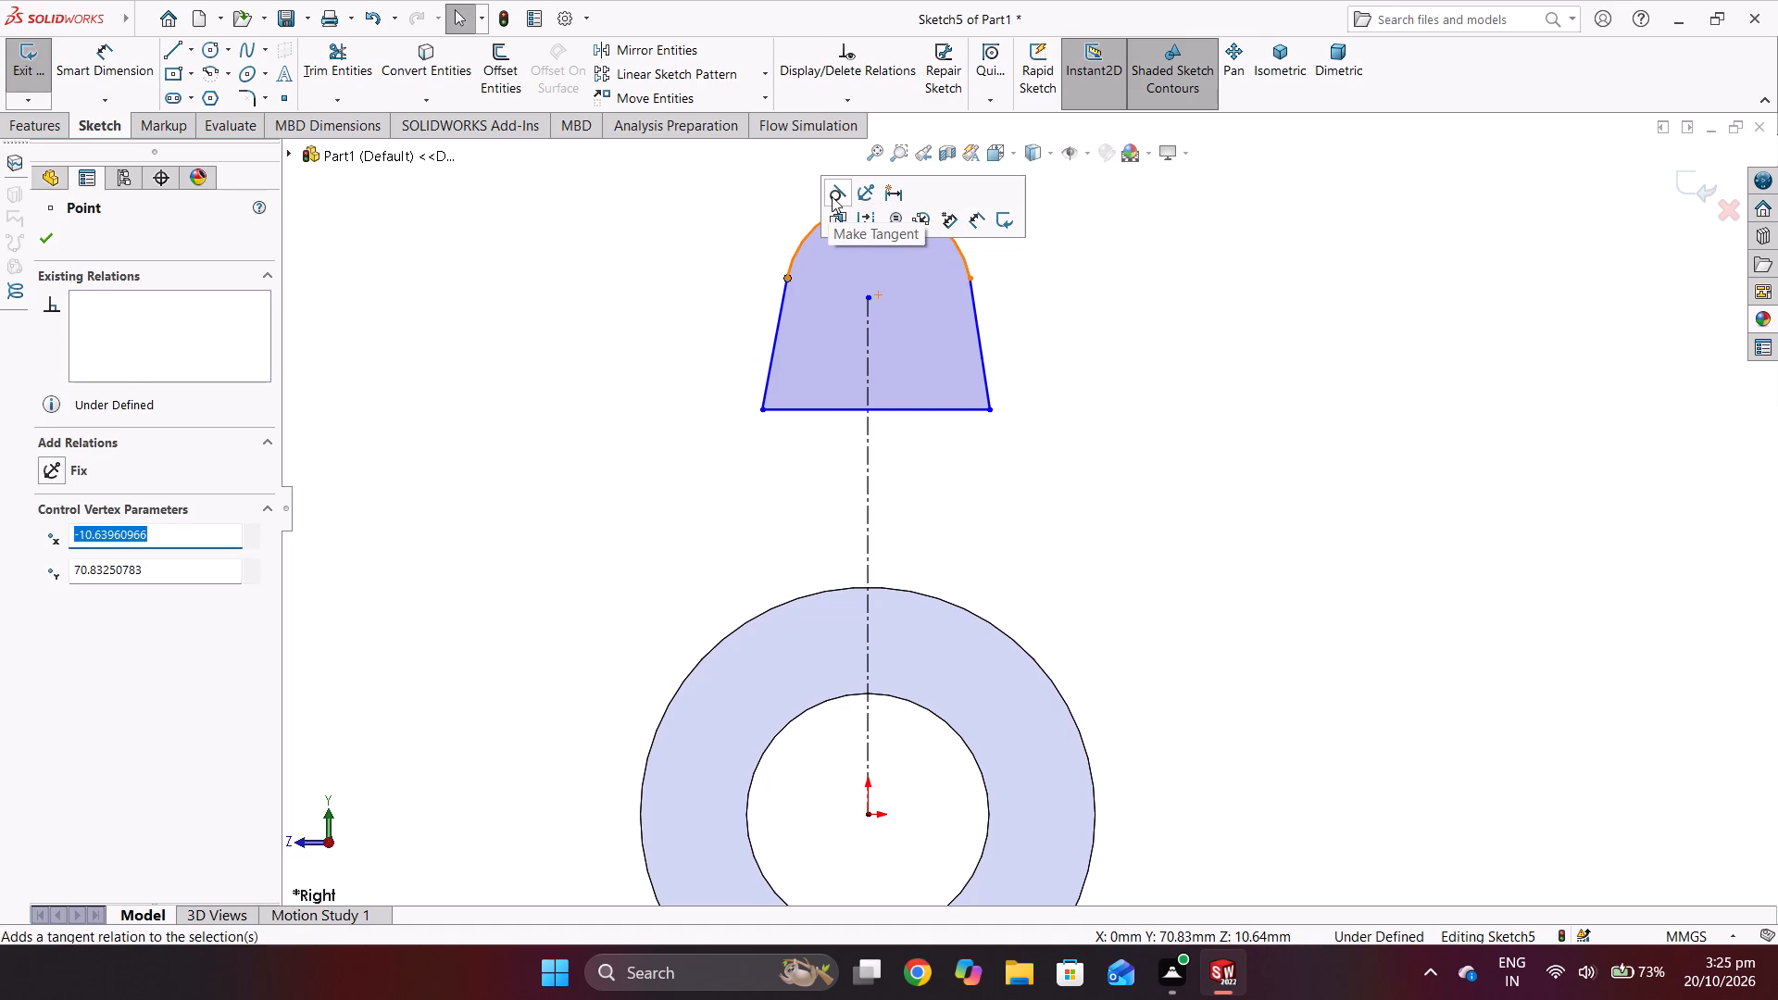
click(839, 186)
click(973, 278)
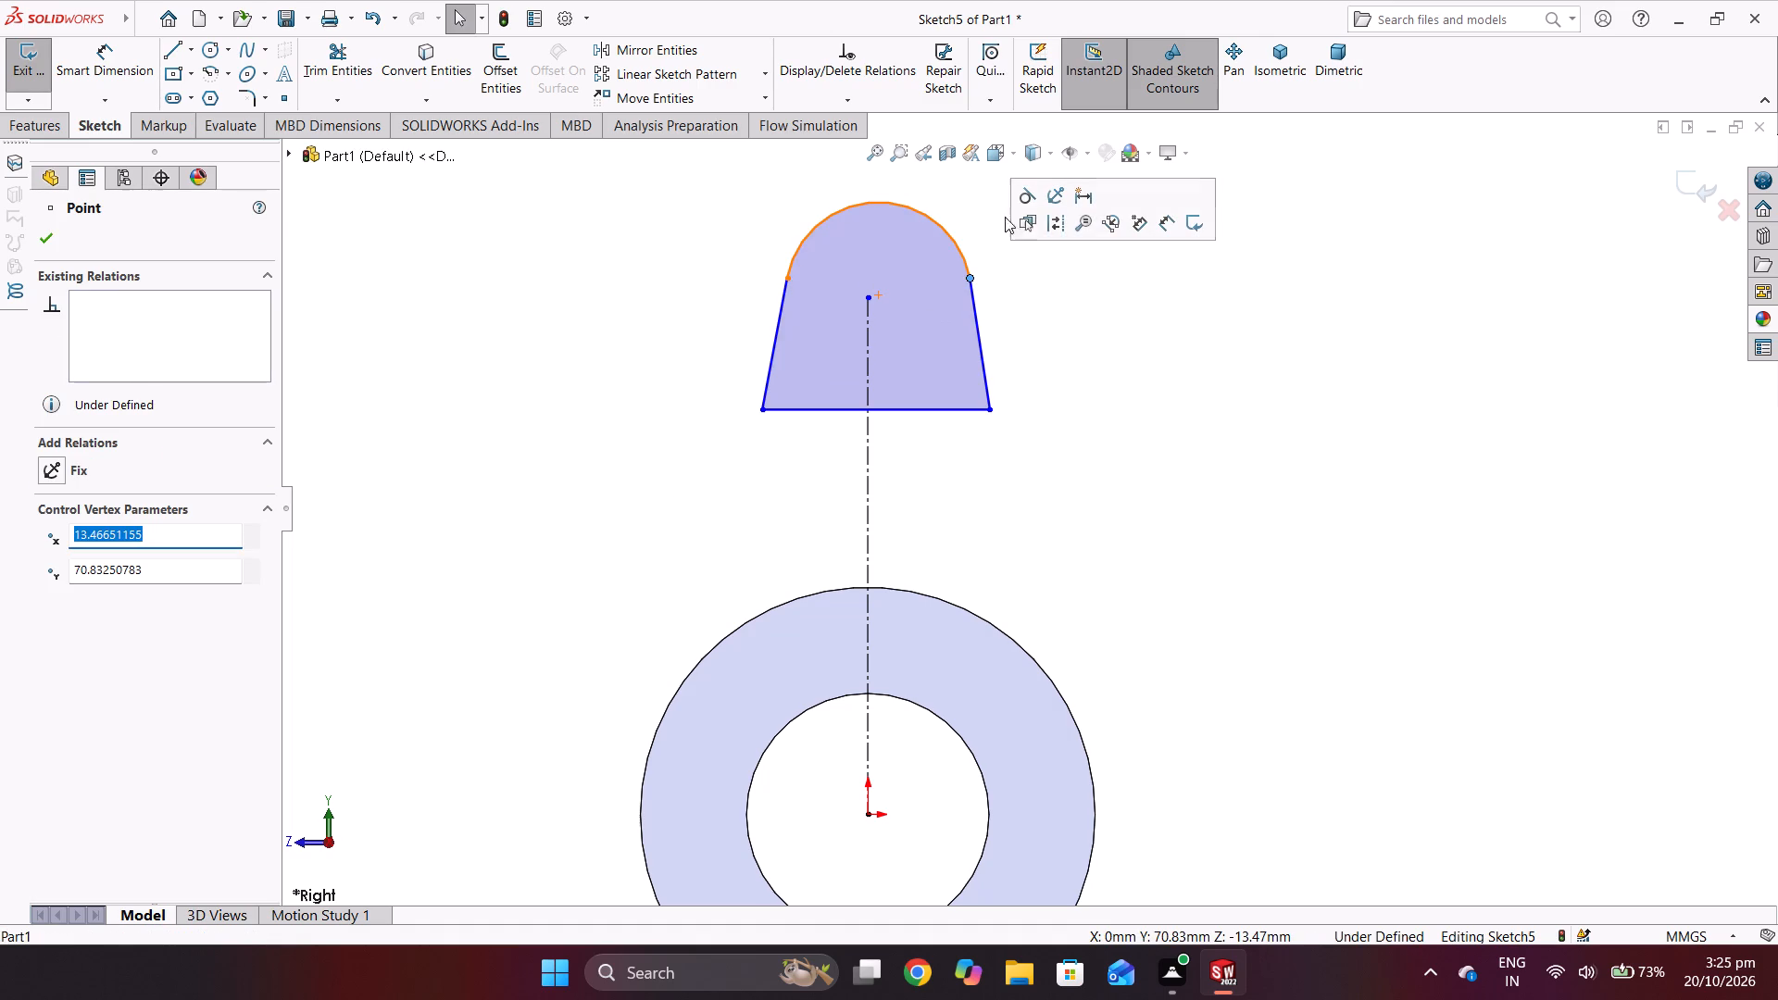
click(1020, 195)
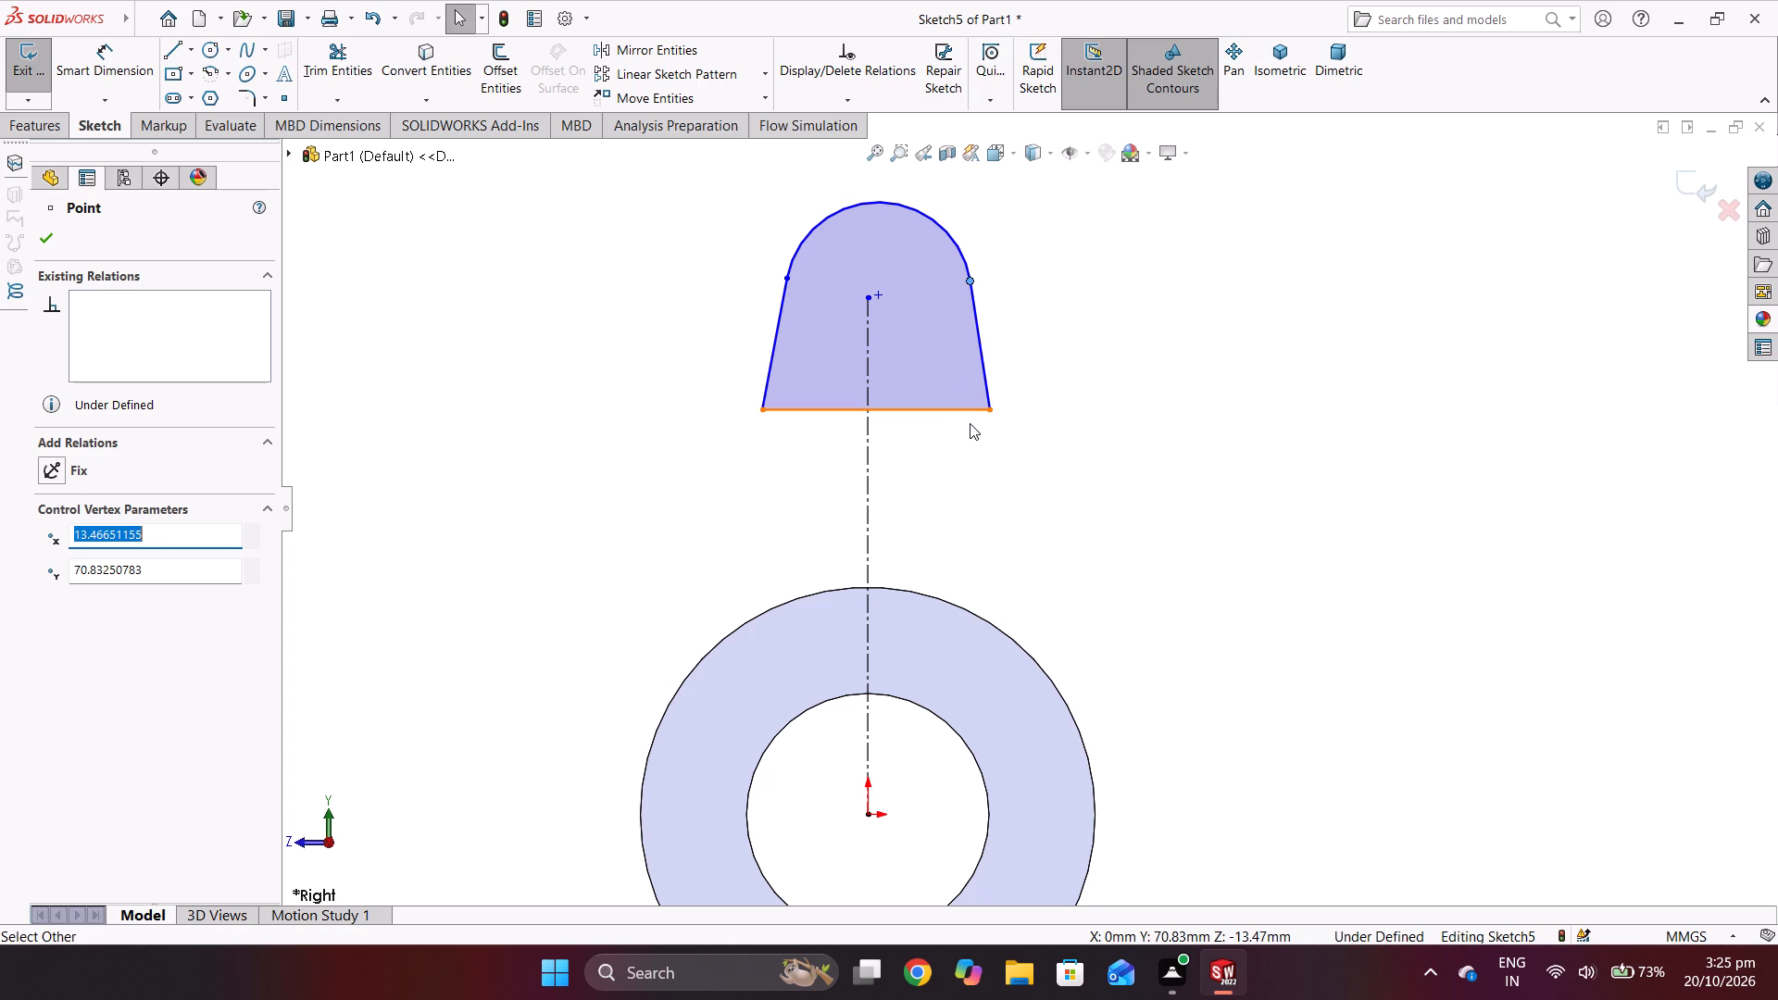
click(989, 409)
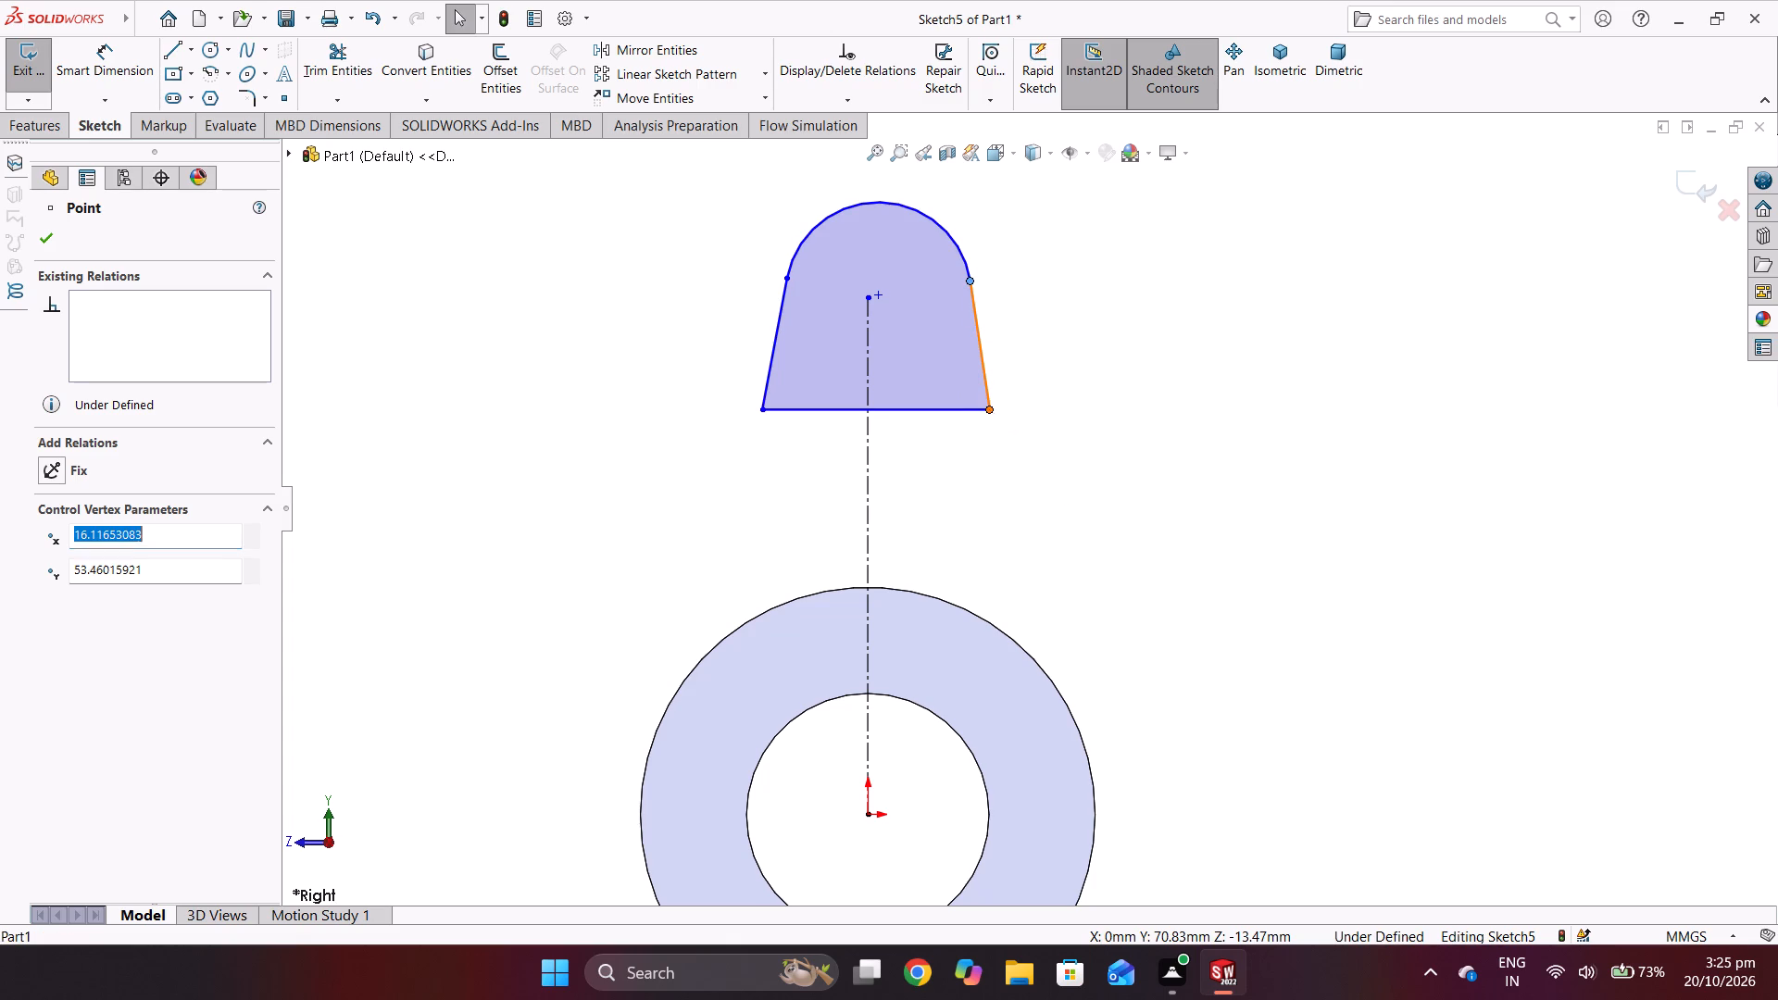
click(765, 406)
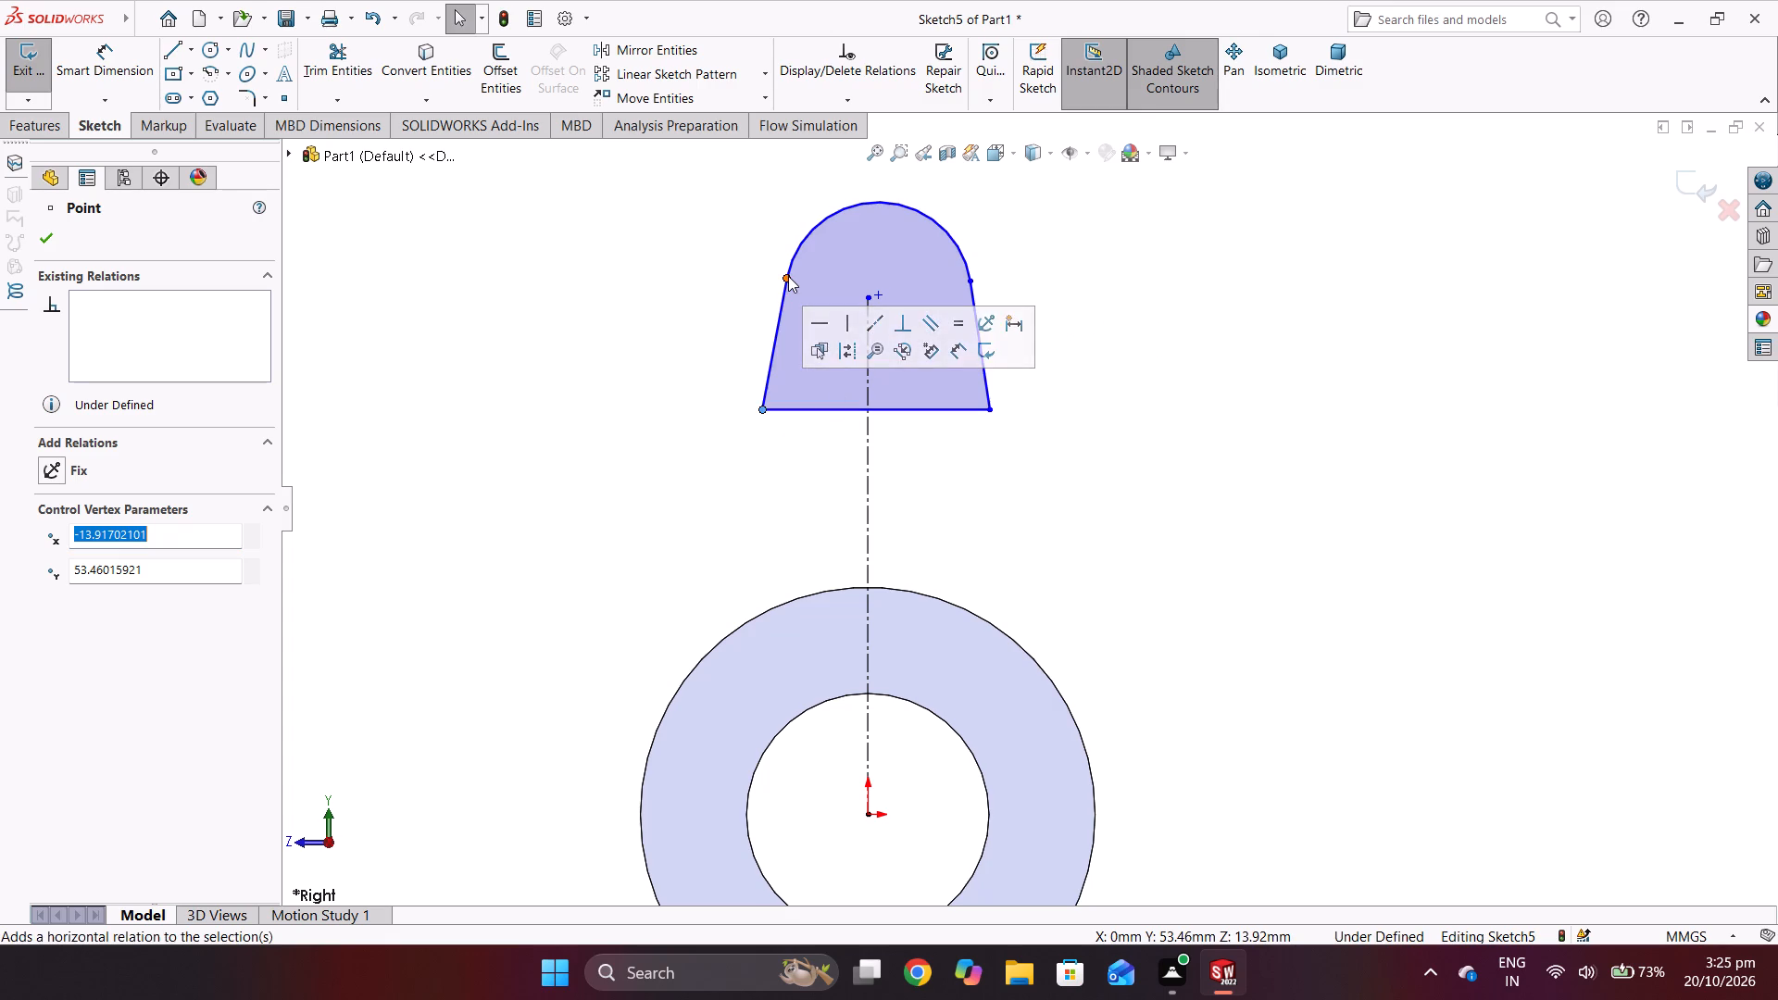
click(788, 276)
click(843, 191)
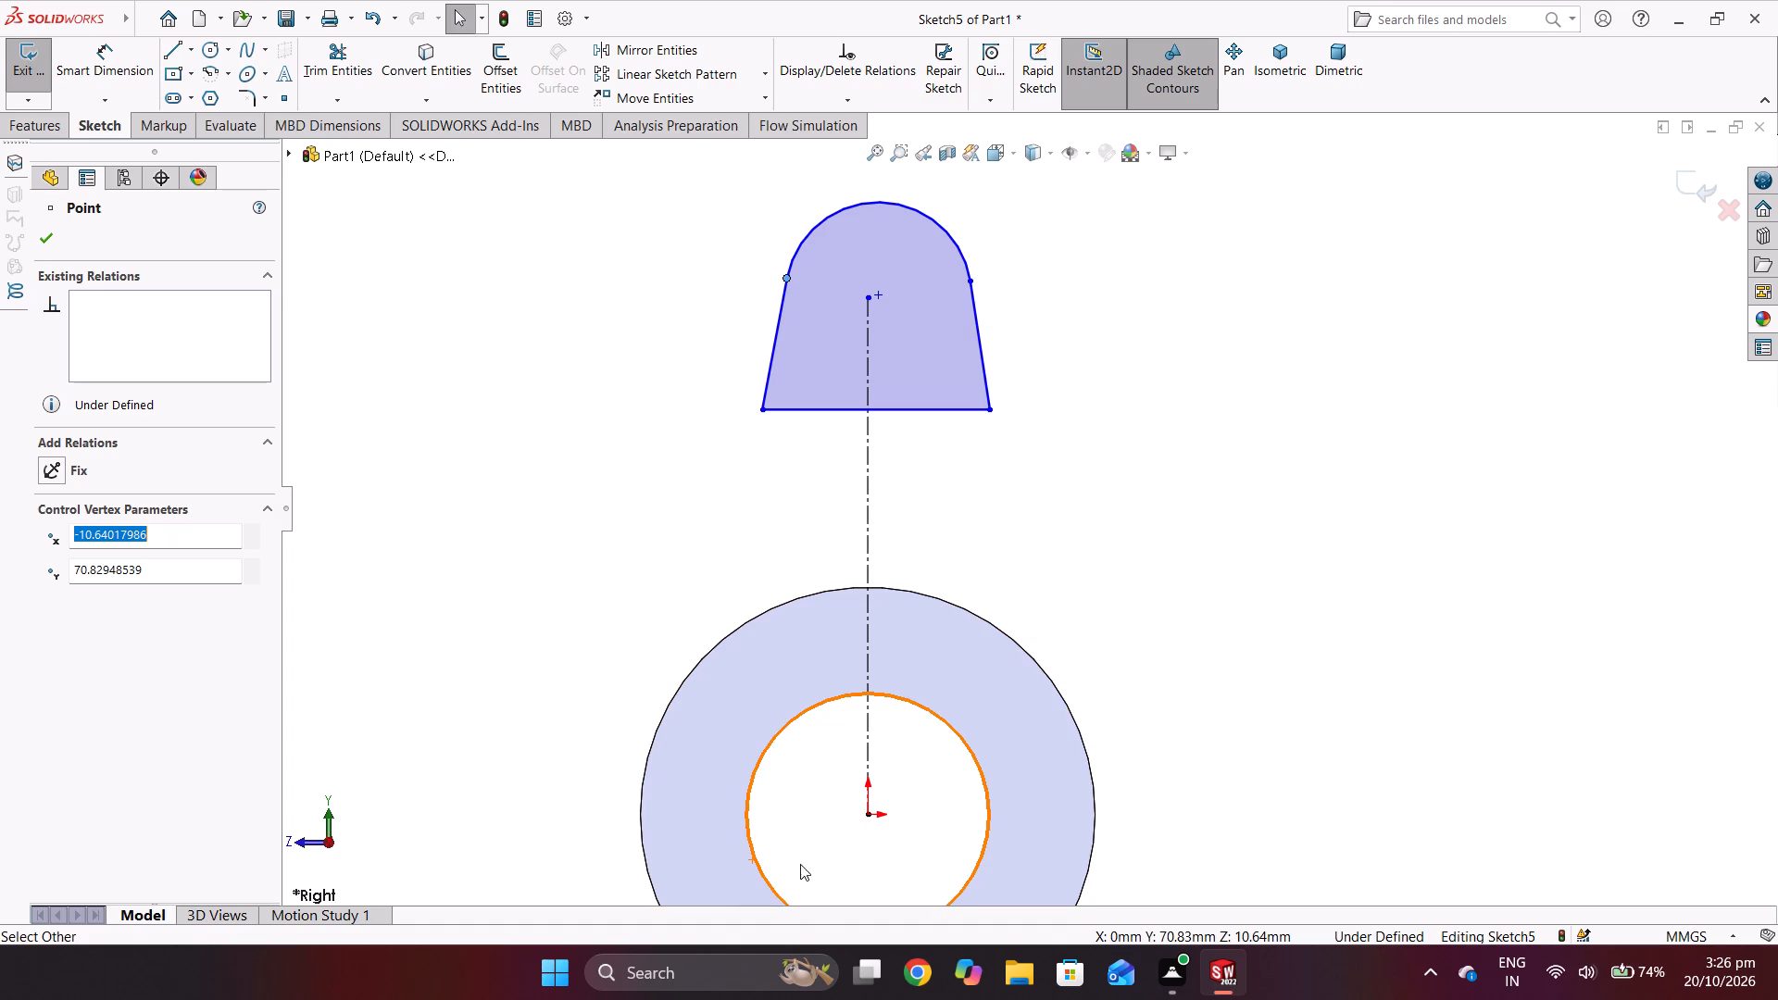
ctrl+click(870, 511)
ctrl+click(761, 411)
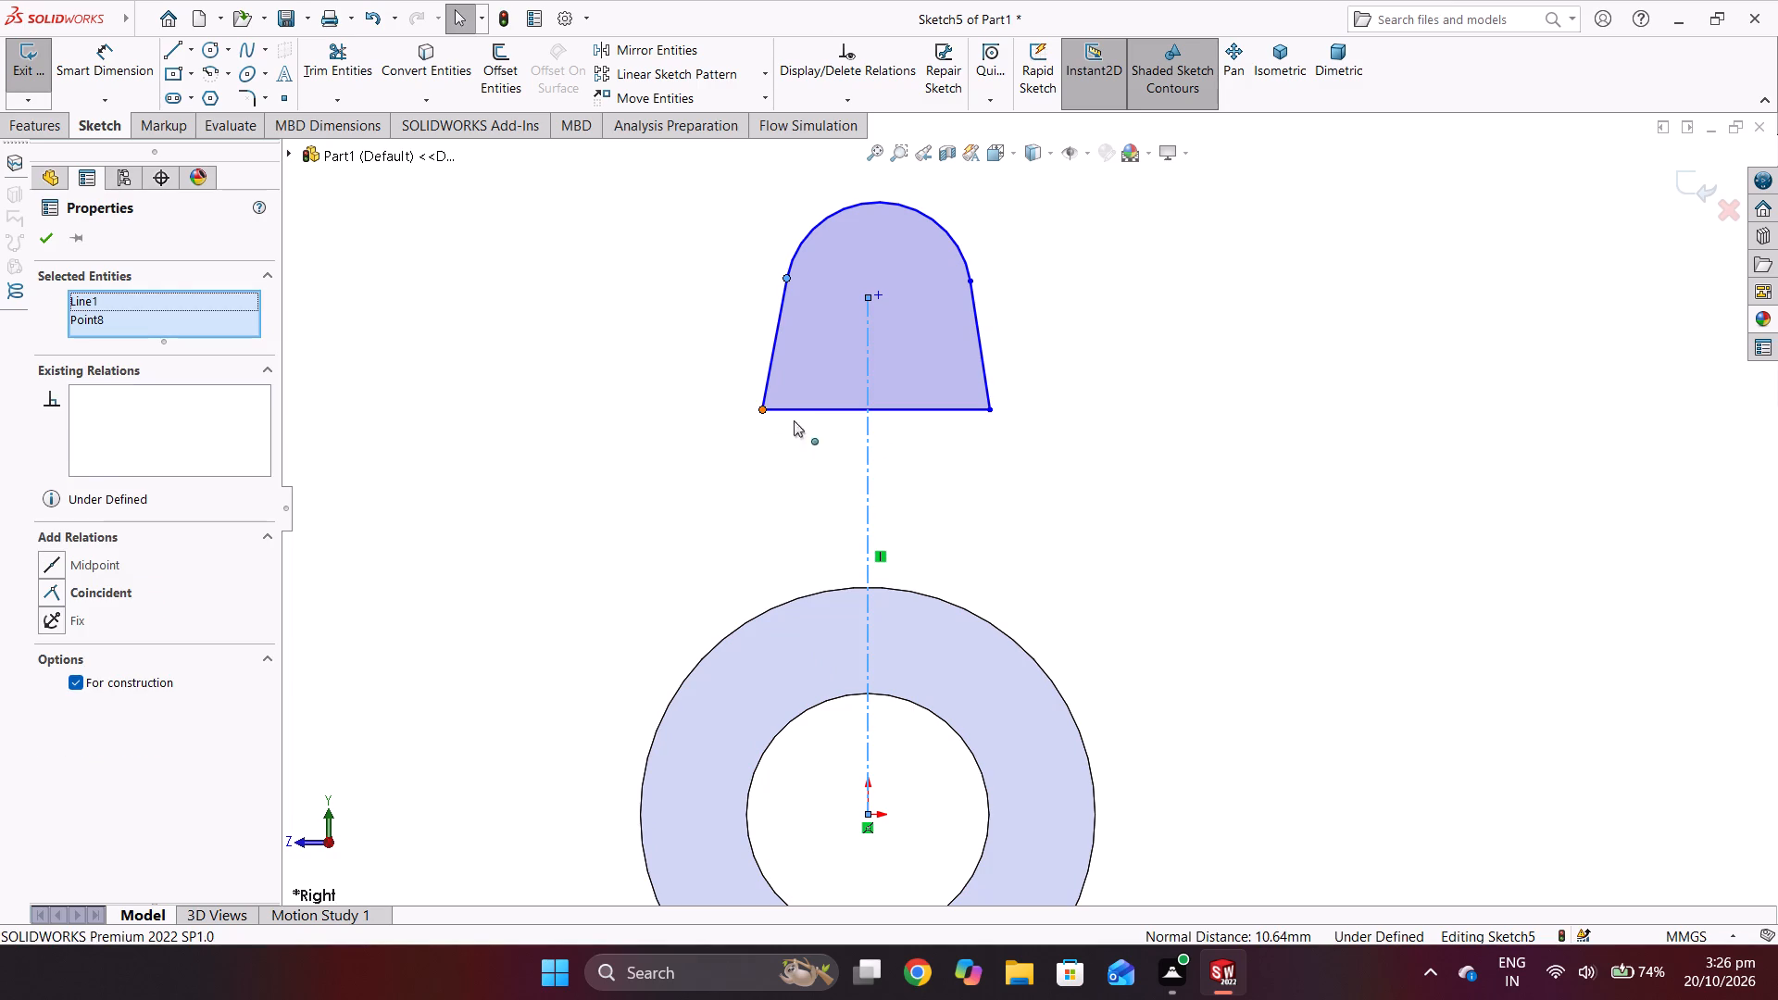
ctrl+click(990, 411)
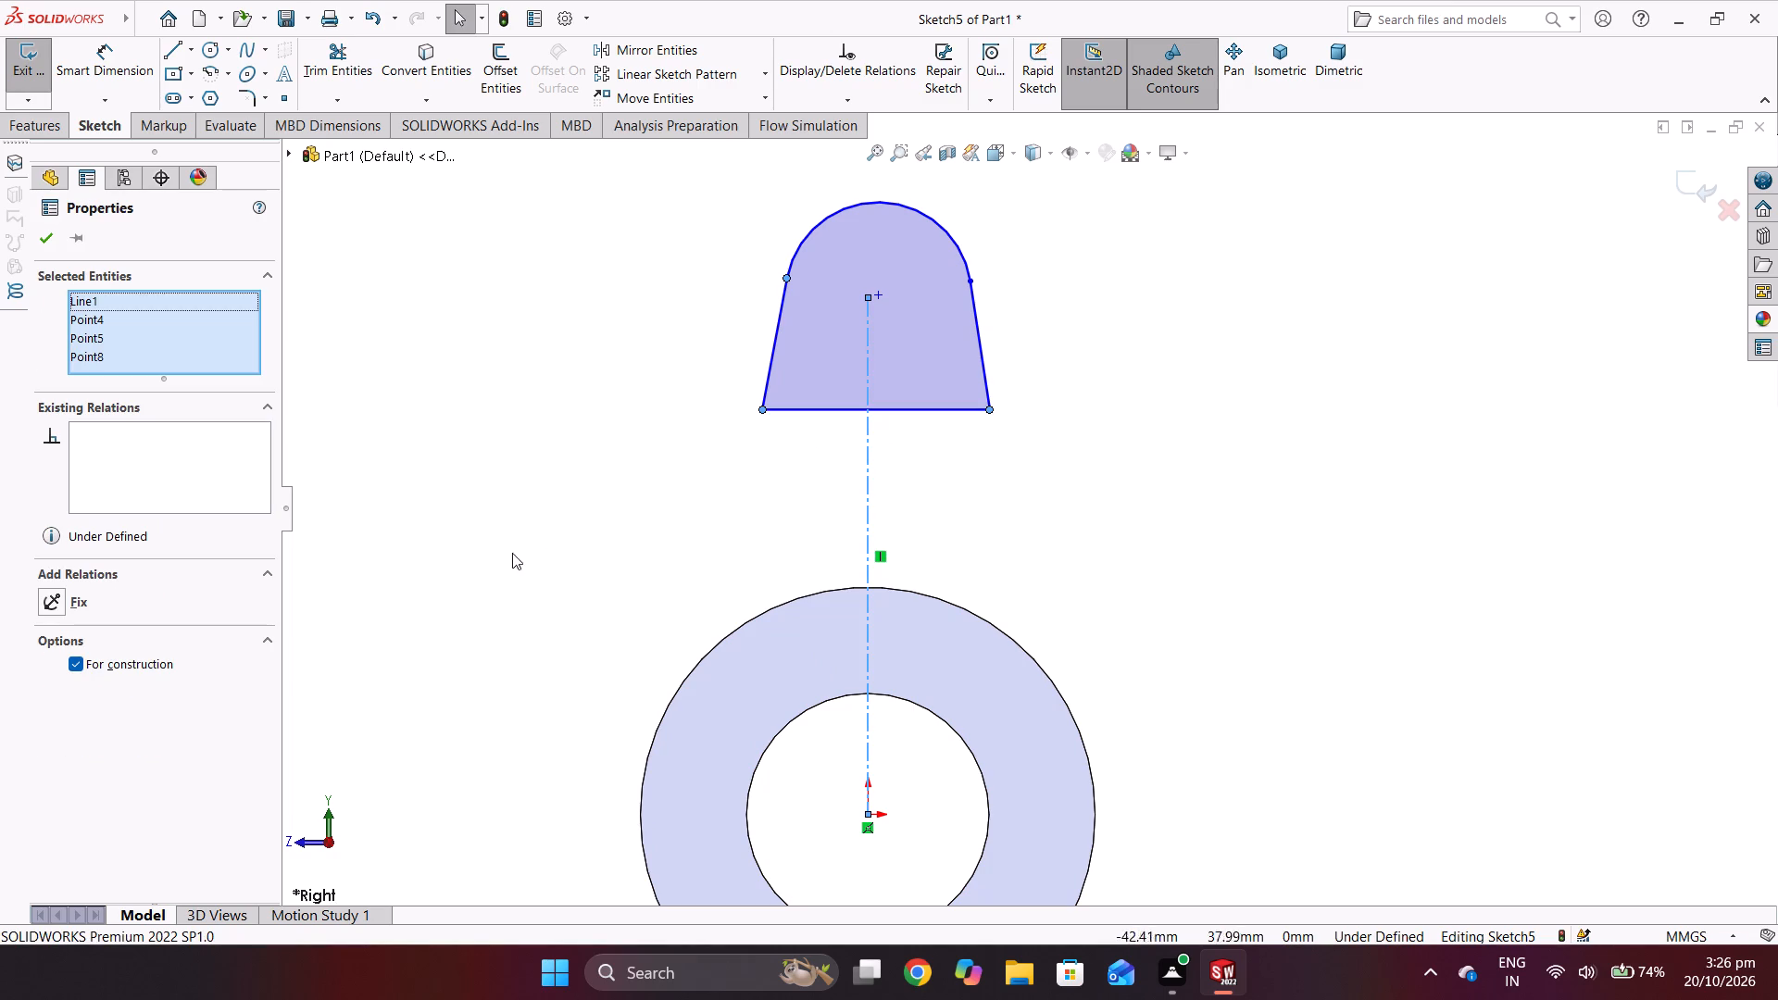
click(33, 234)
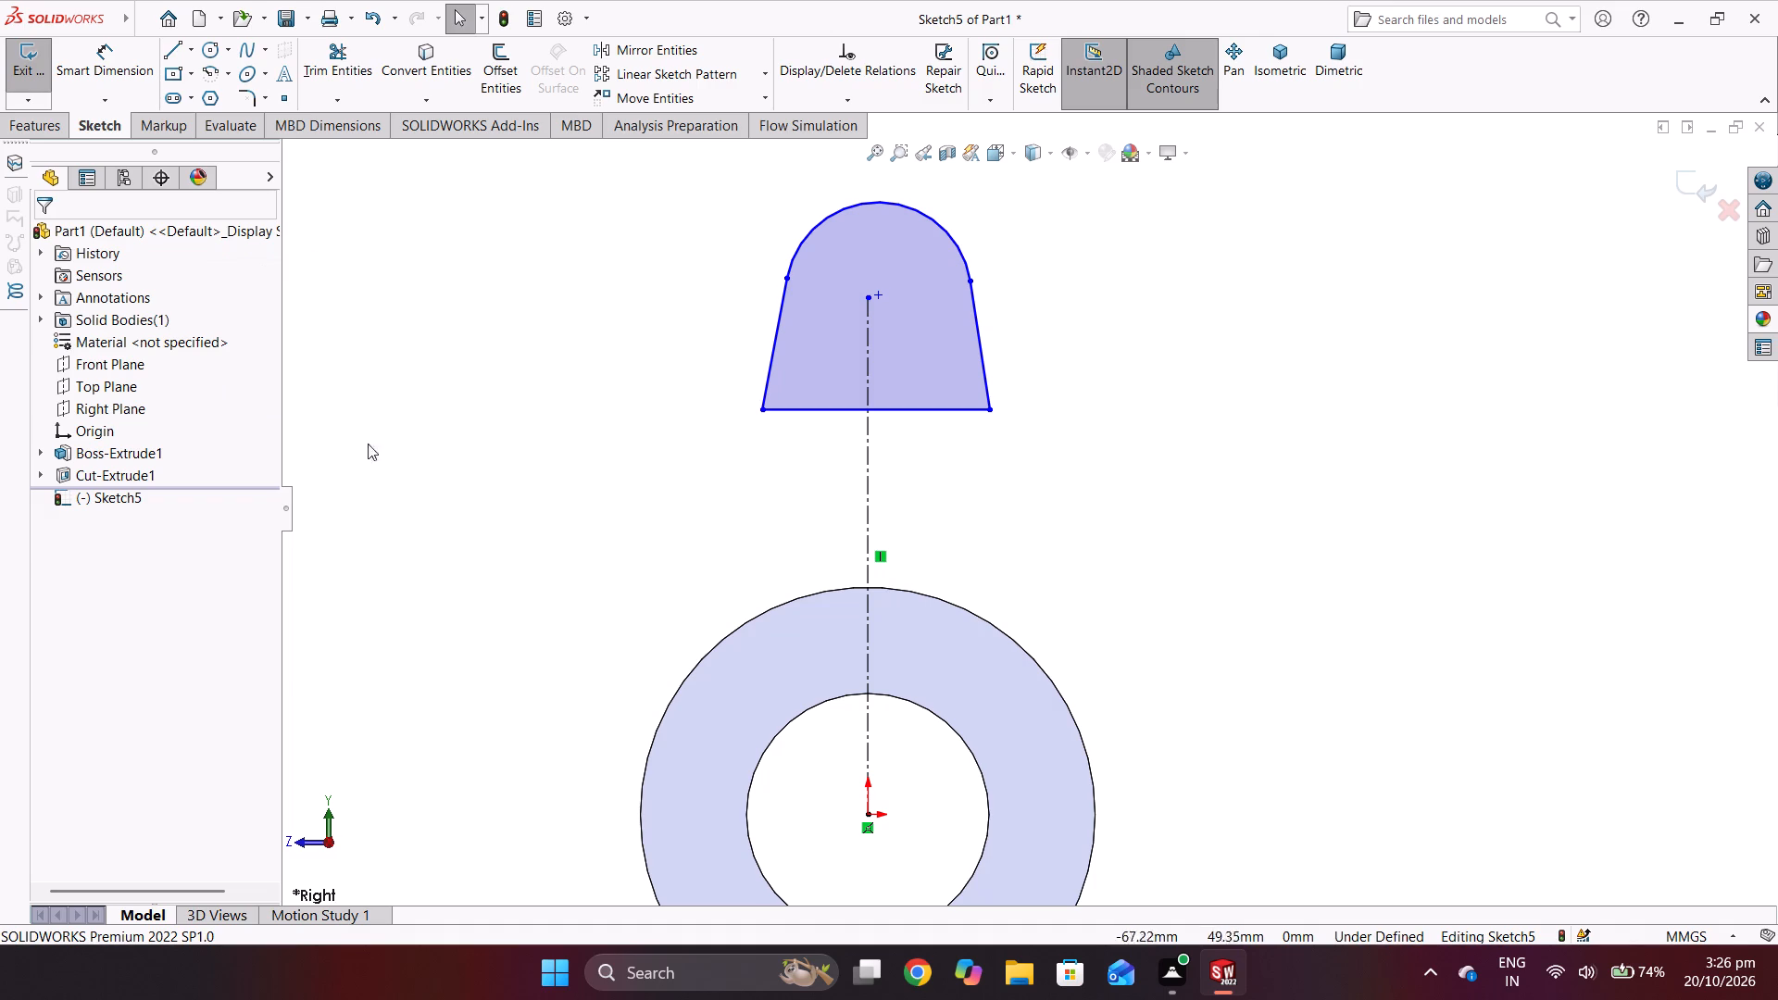
Make the profile's two bottom corners symmetric about the vertical centerline.
ctrl+click(863, 444)
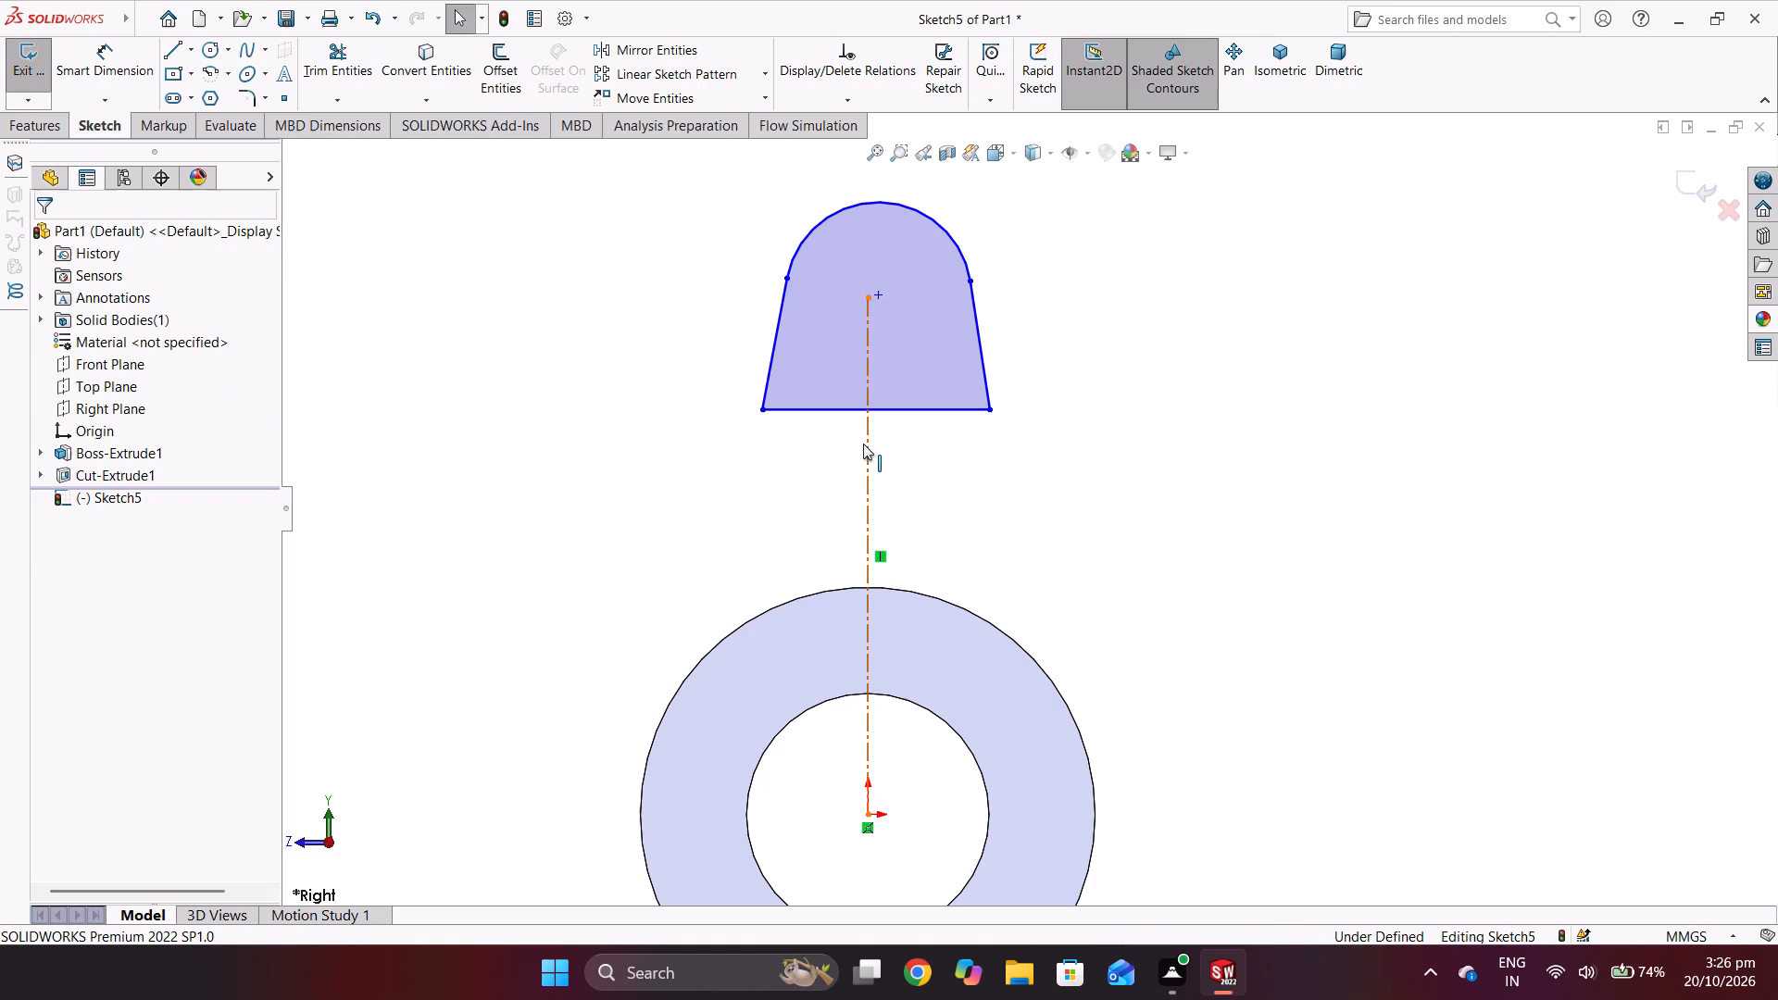
ctrl+click(991, 409)
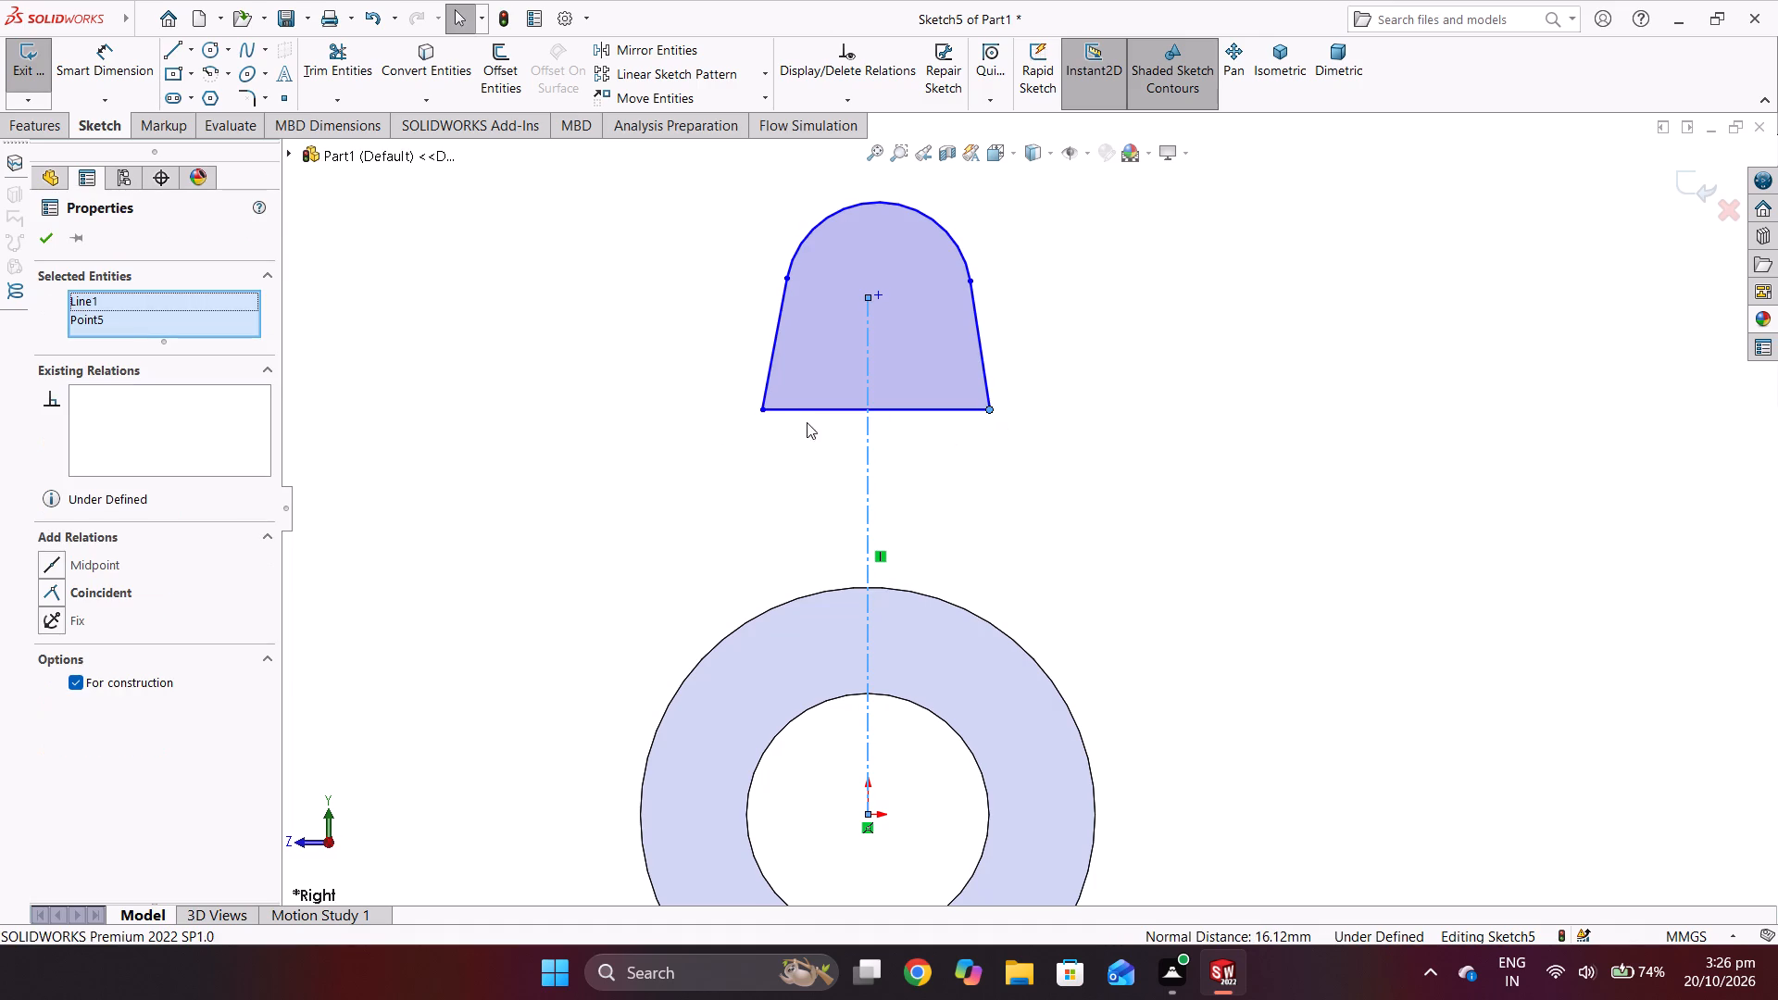
ctrl+click(759, 414)
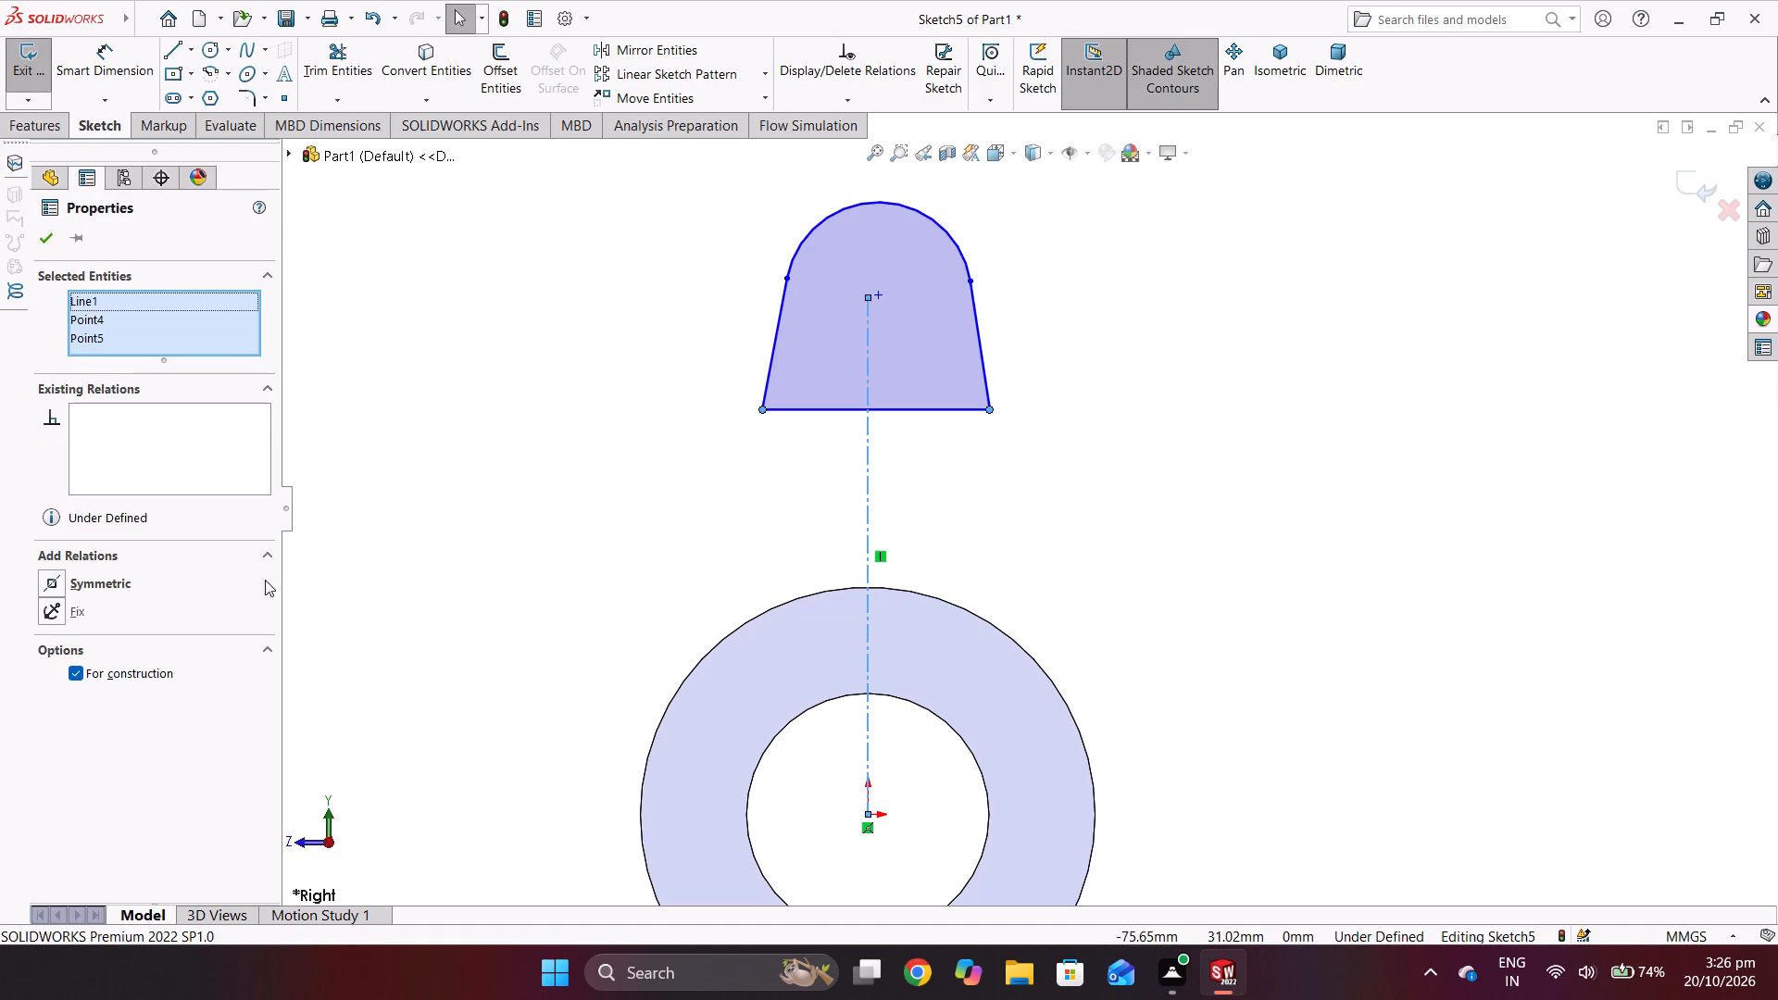
click(122, 587)
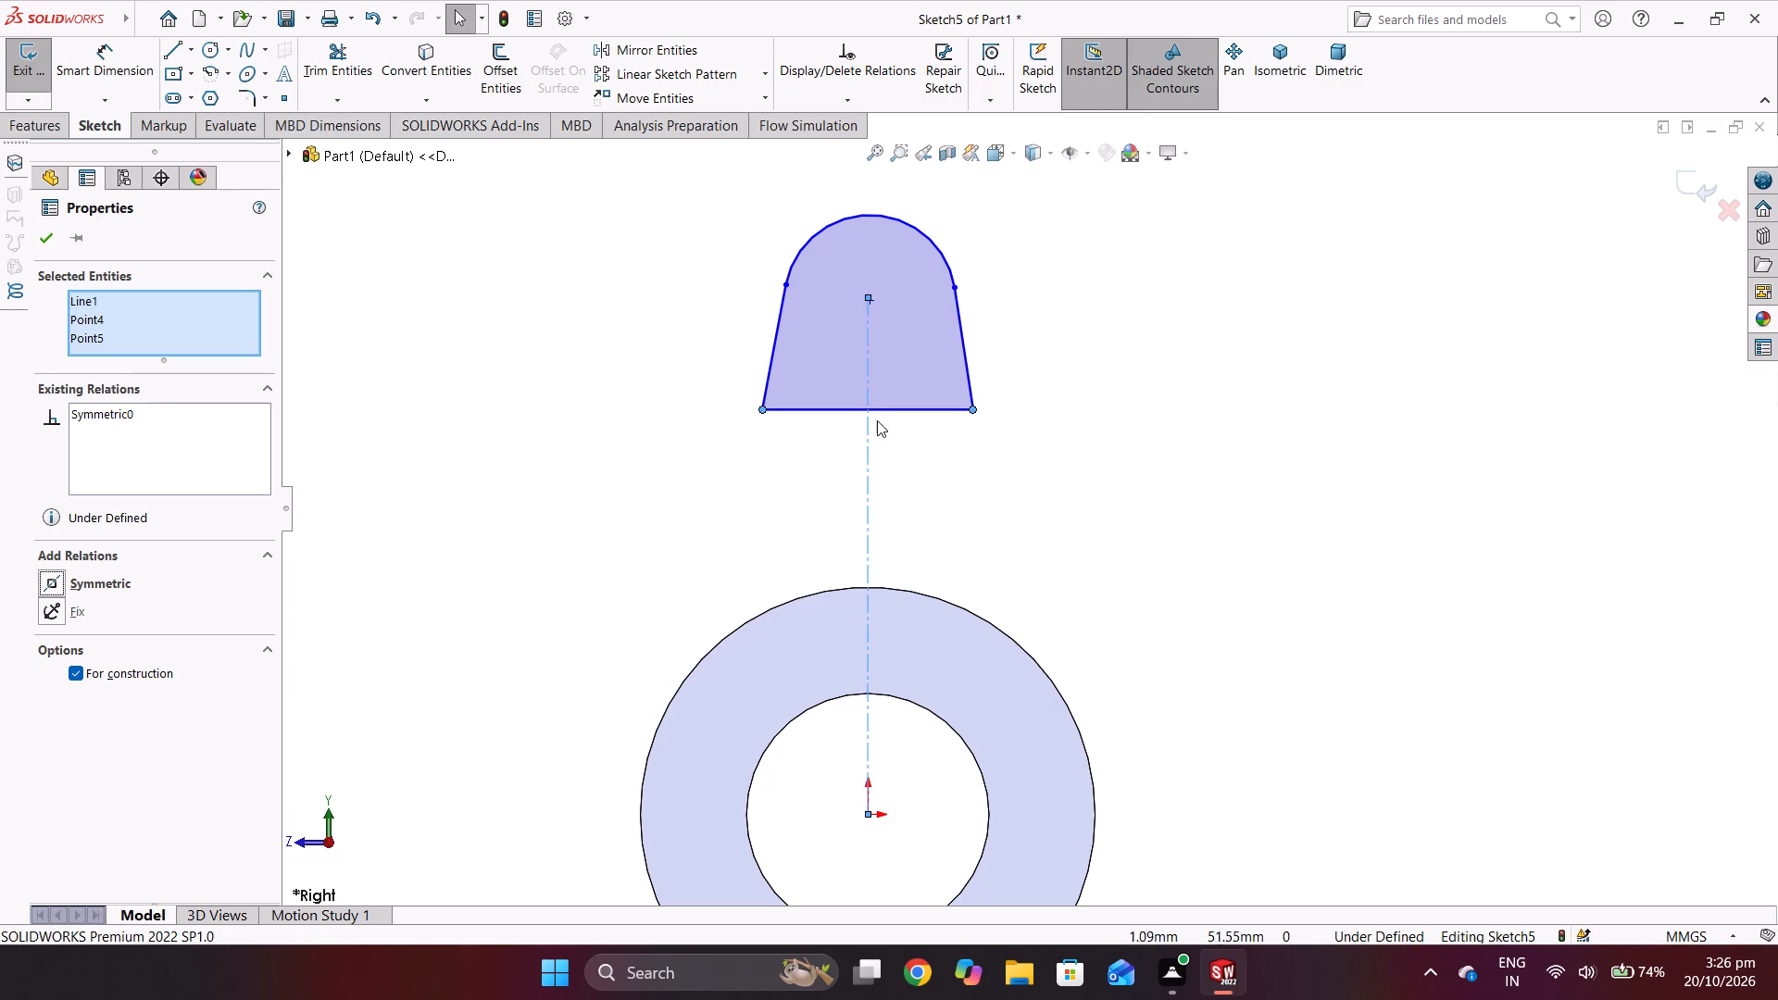
Lower the profile's horizontal base line toward the cylinder, to about 46 mm above the origin and about 30.6 mm long.
drag(882, 411, 886, 474)
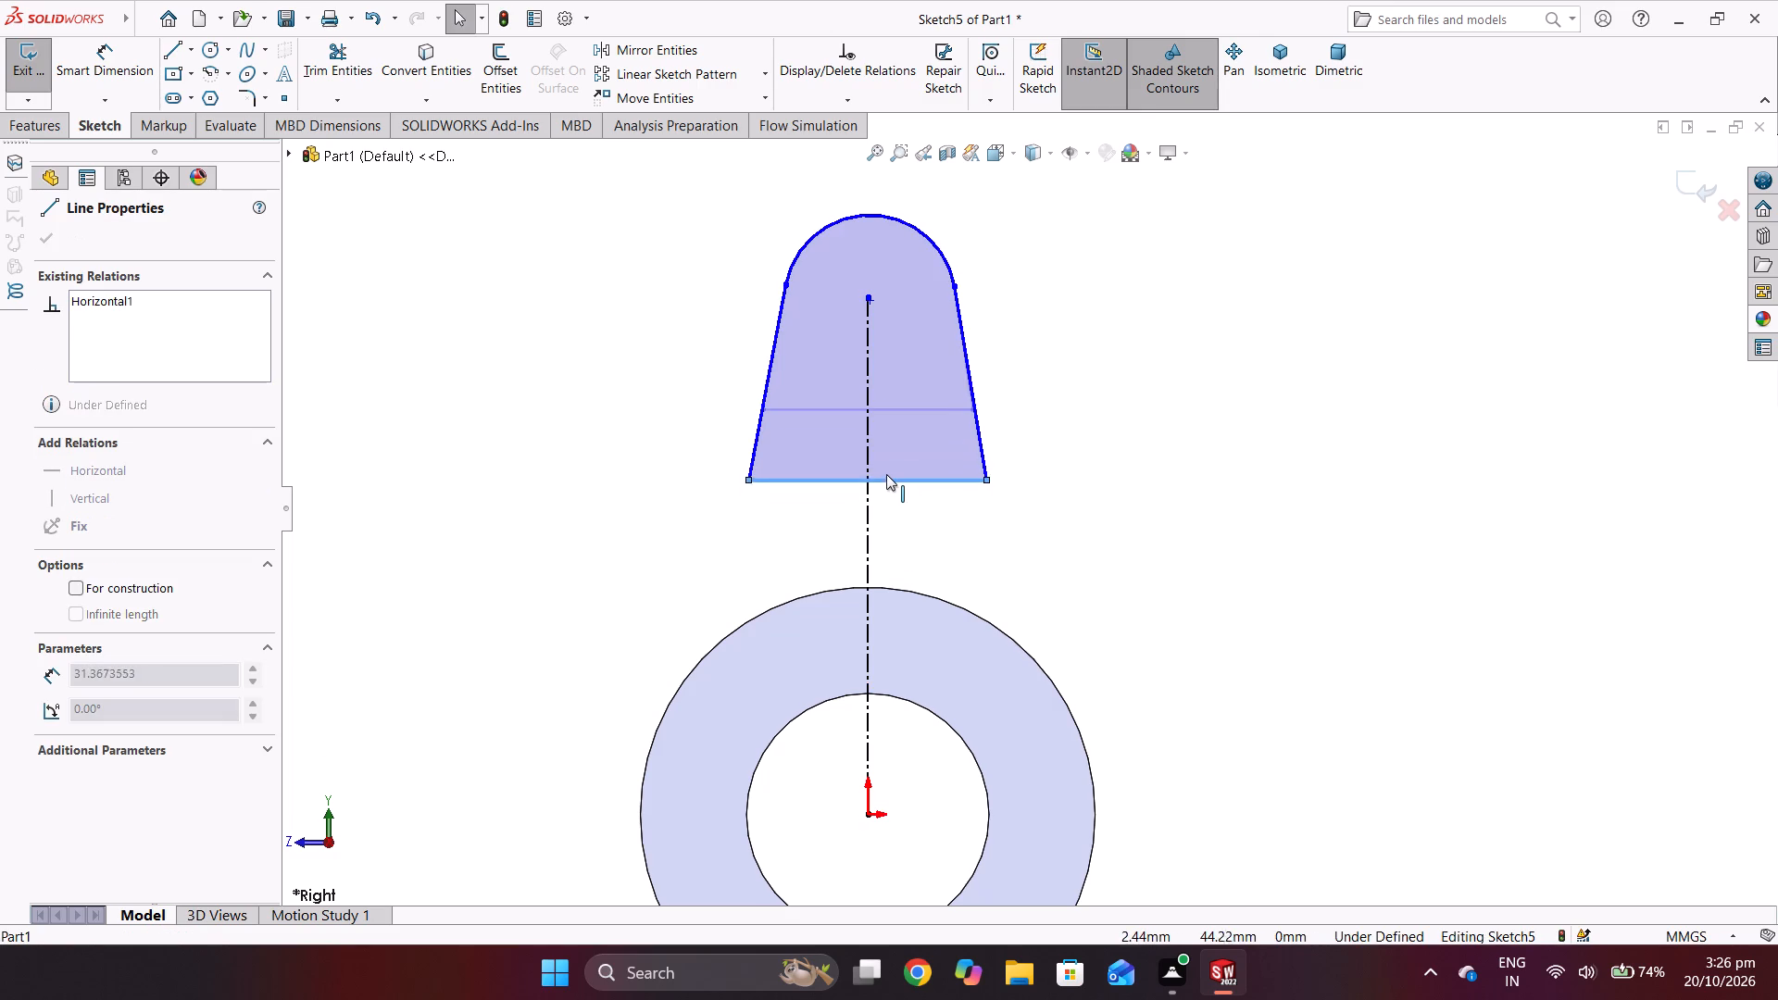
drag(886, 474, 886, 471)
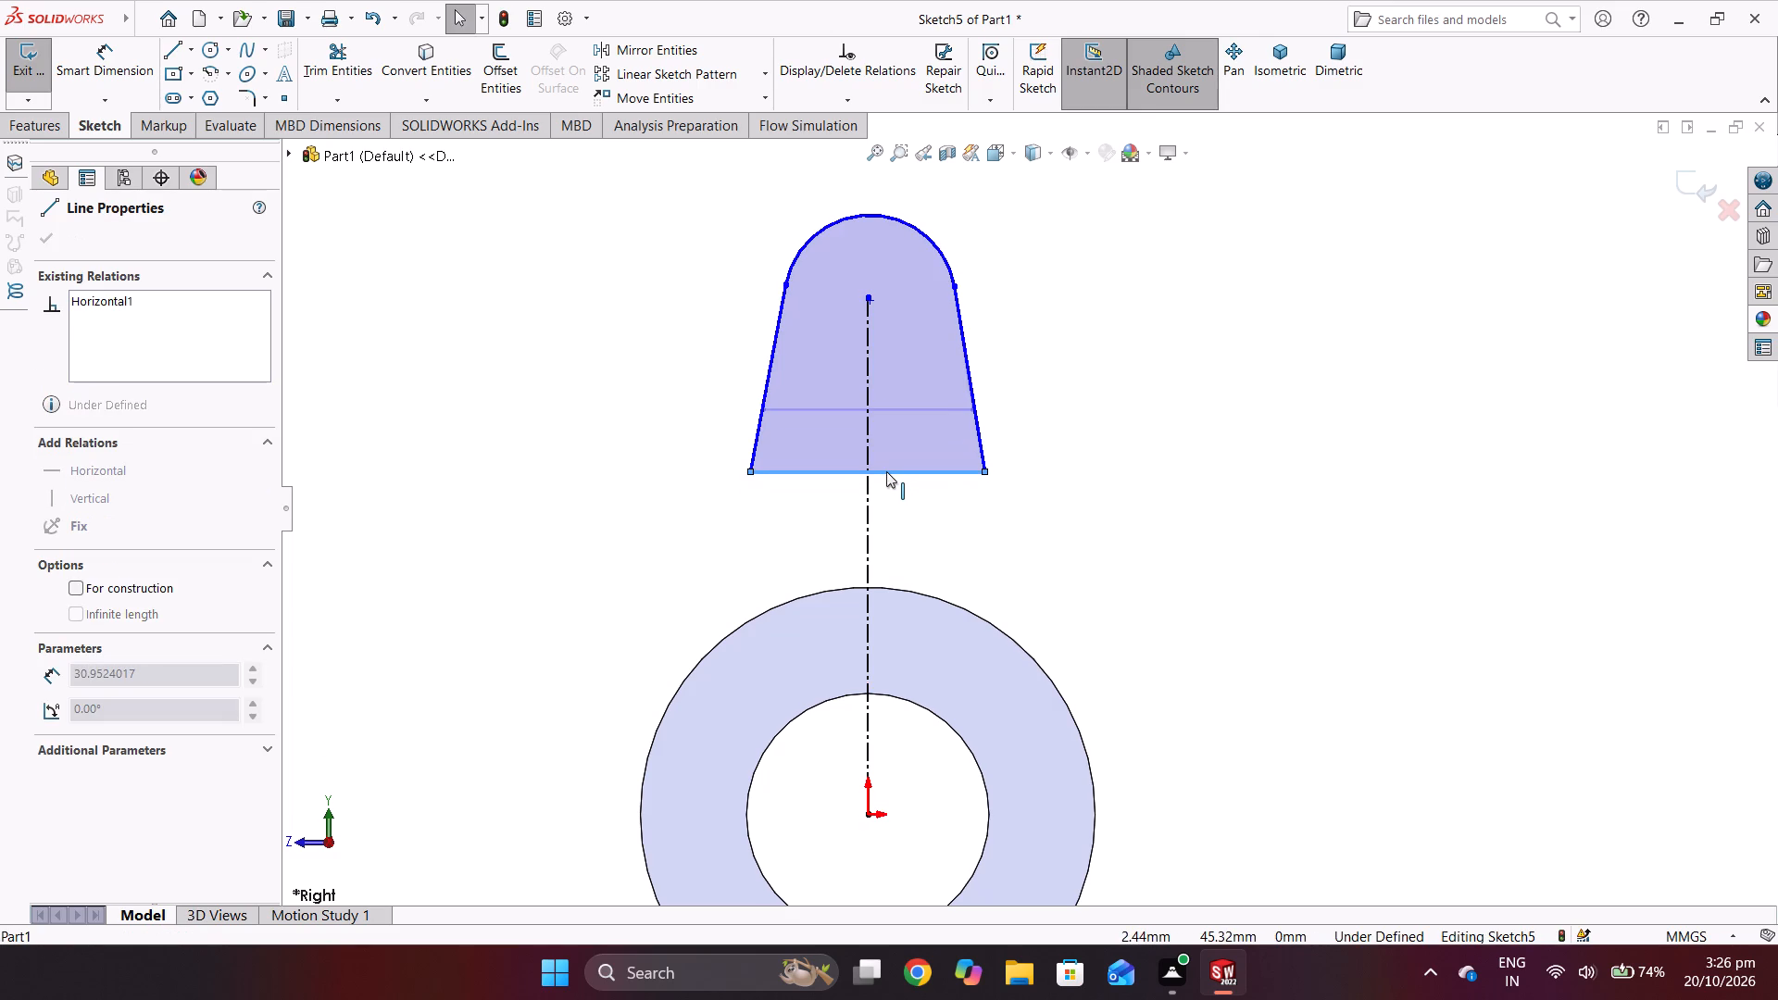
drag(886, 471, 886, 466)
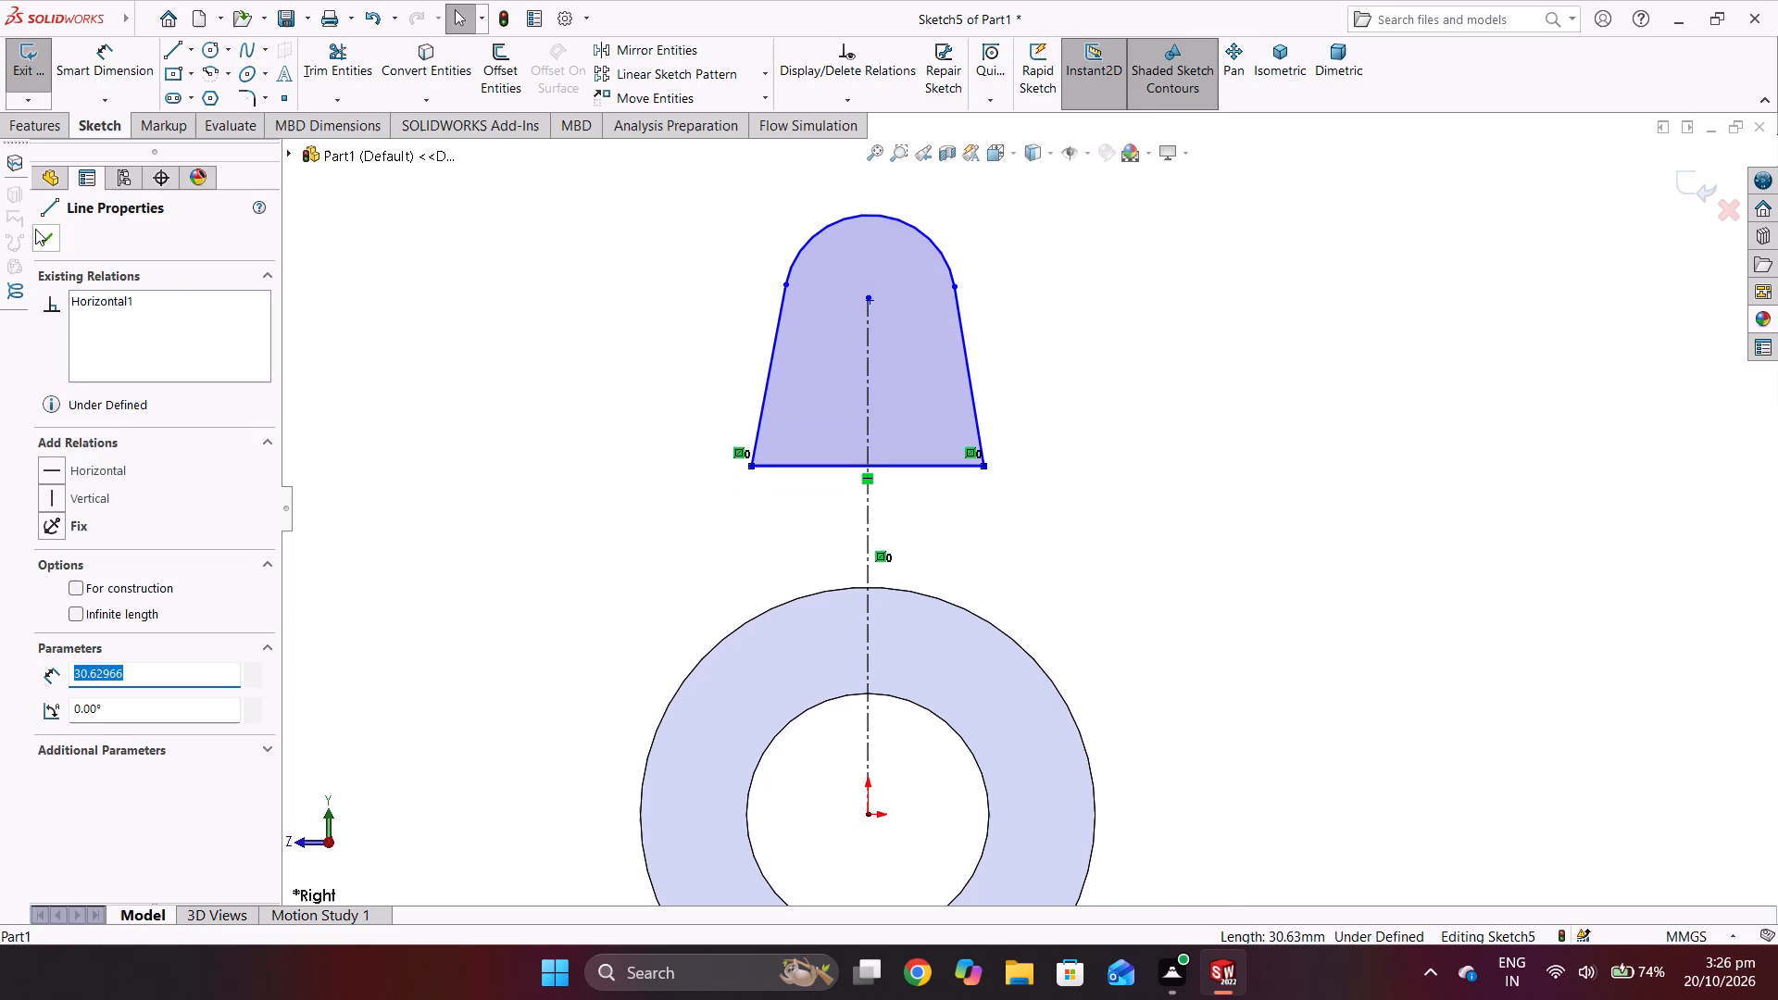
click(42, 234)
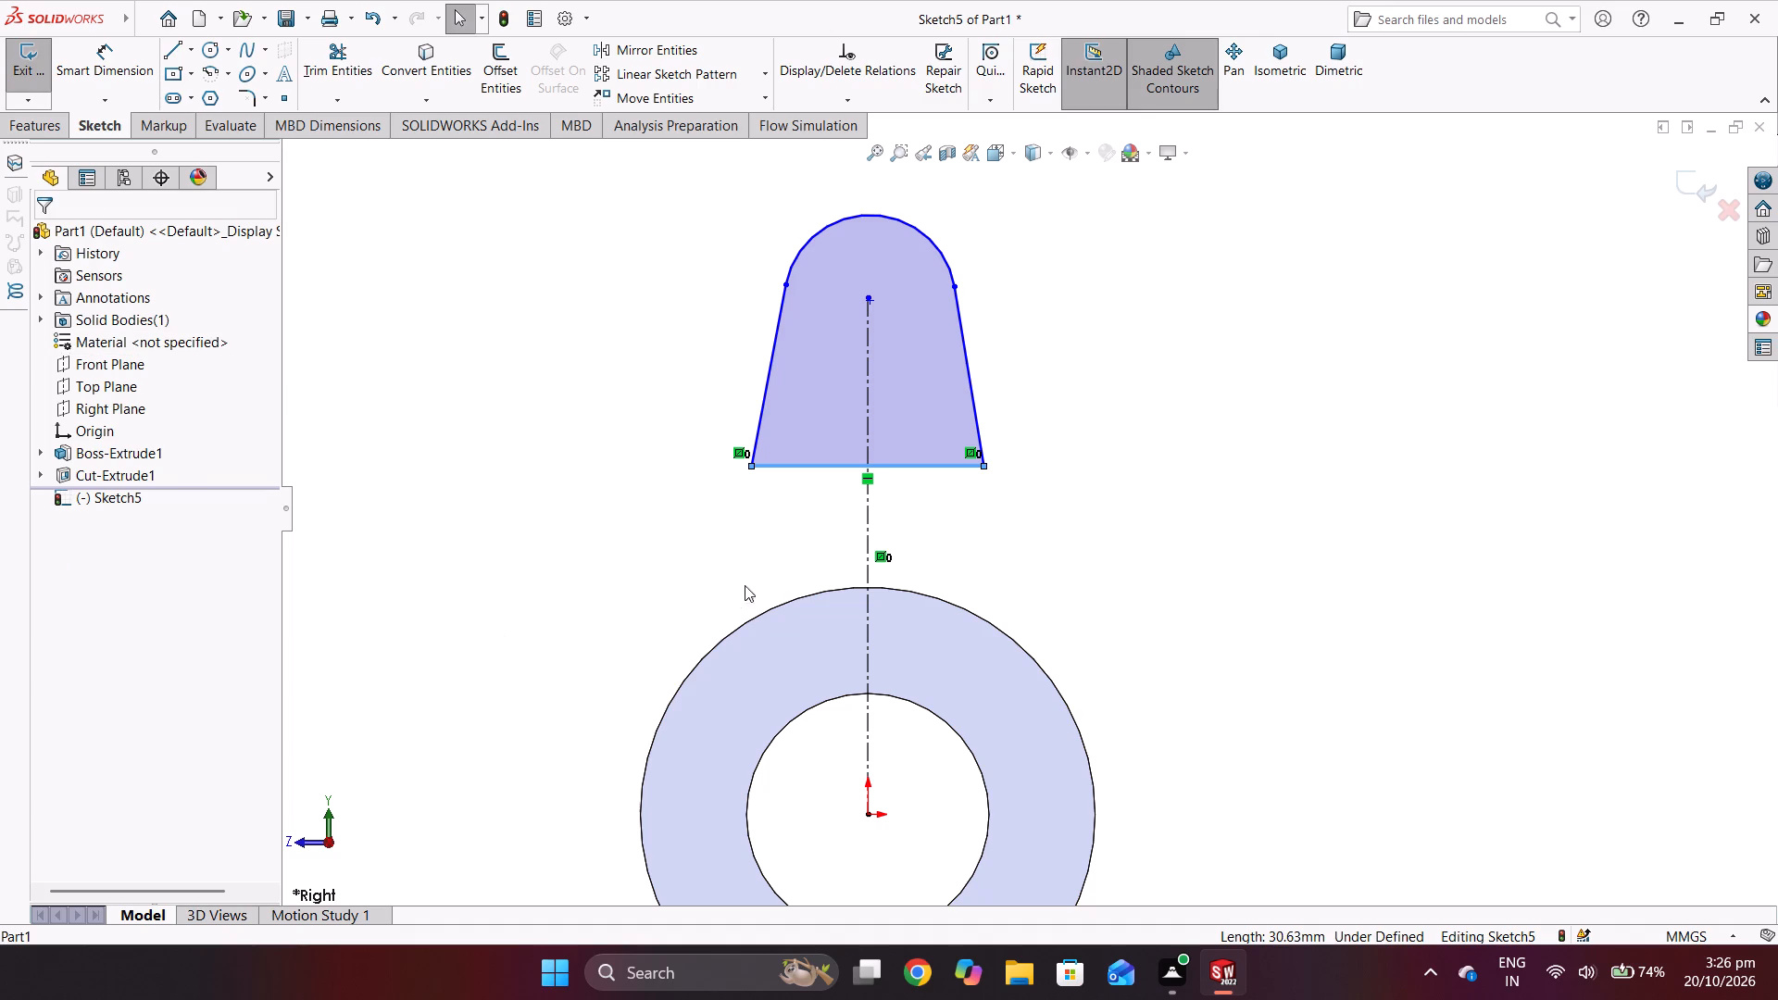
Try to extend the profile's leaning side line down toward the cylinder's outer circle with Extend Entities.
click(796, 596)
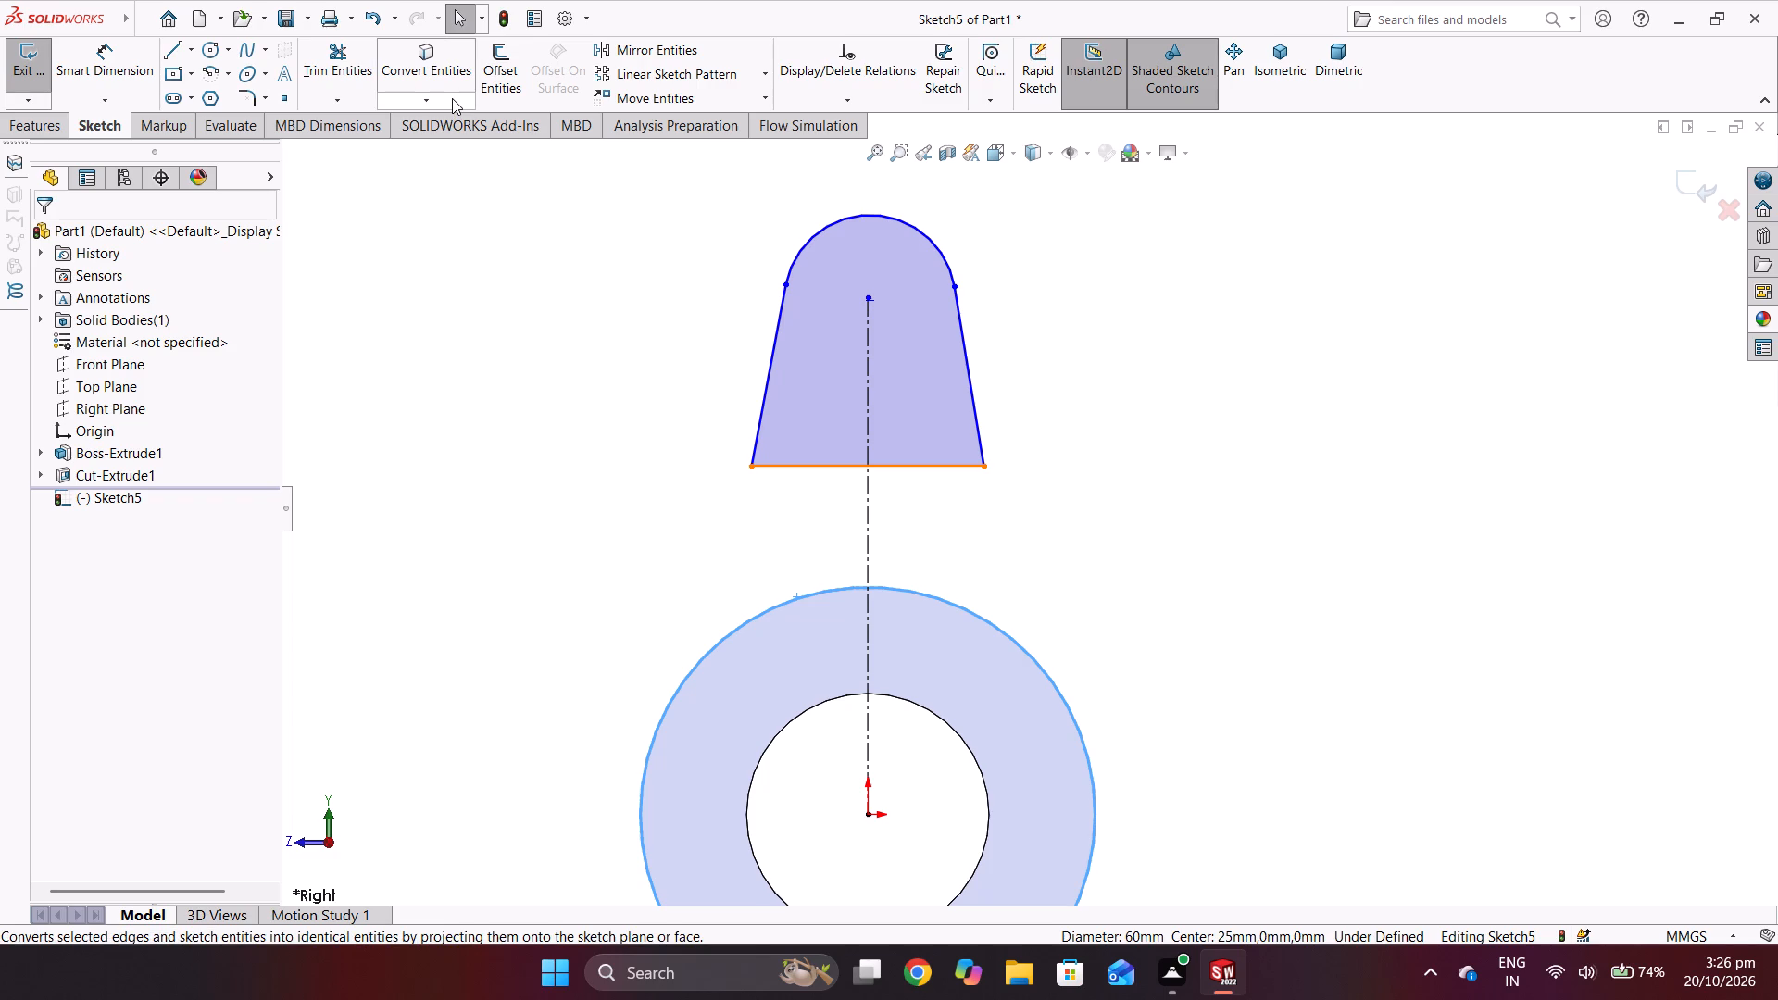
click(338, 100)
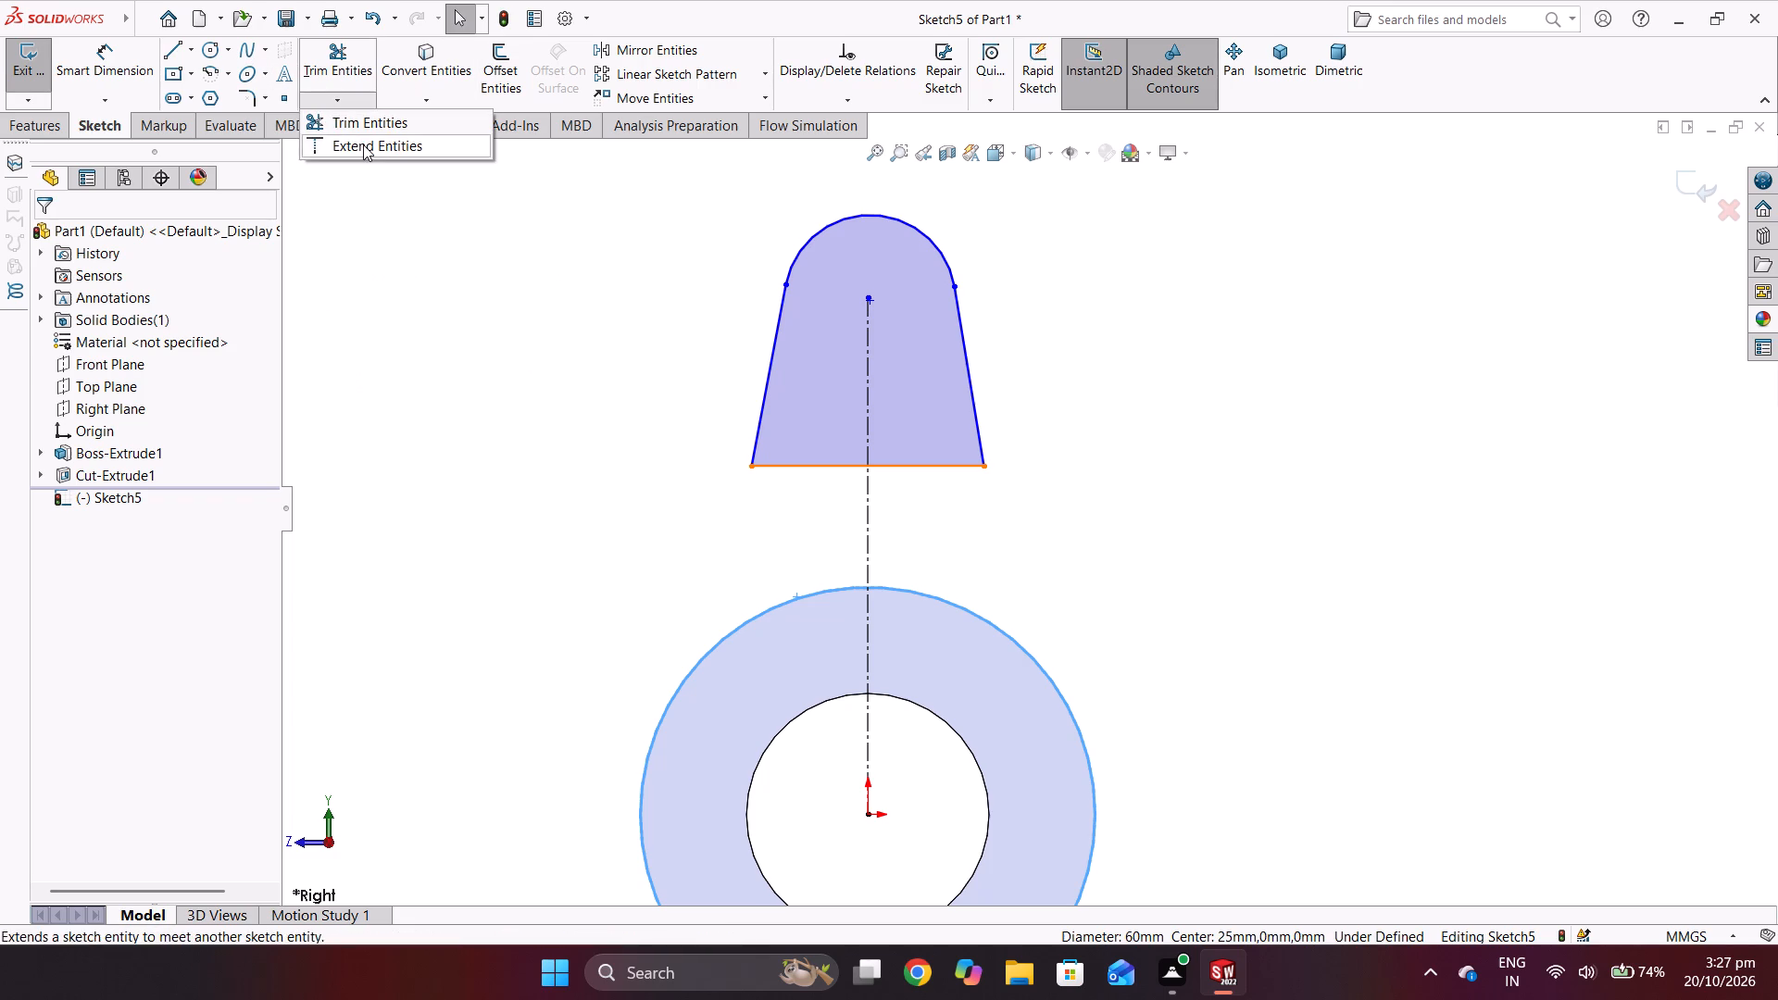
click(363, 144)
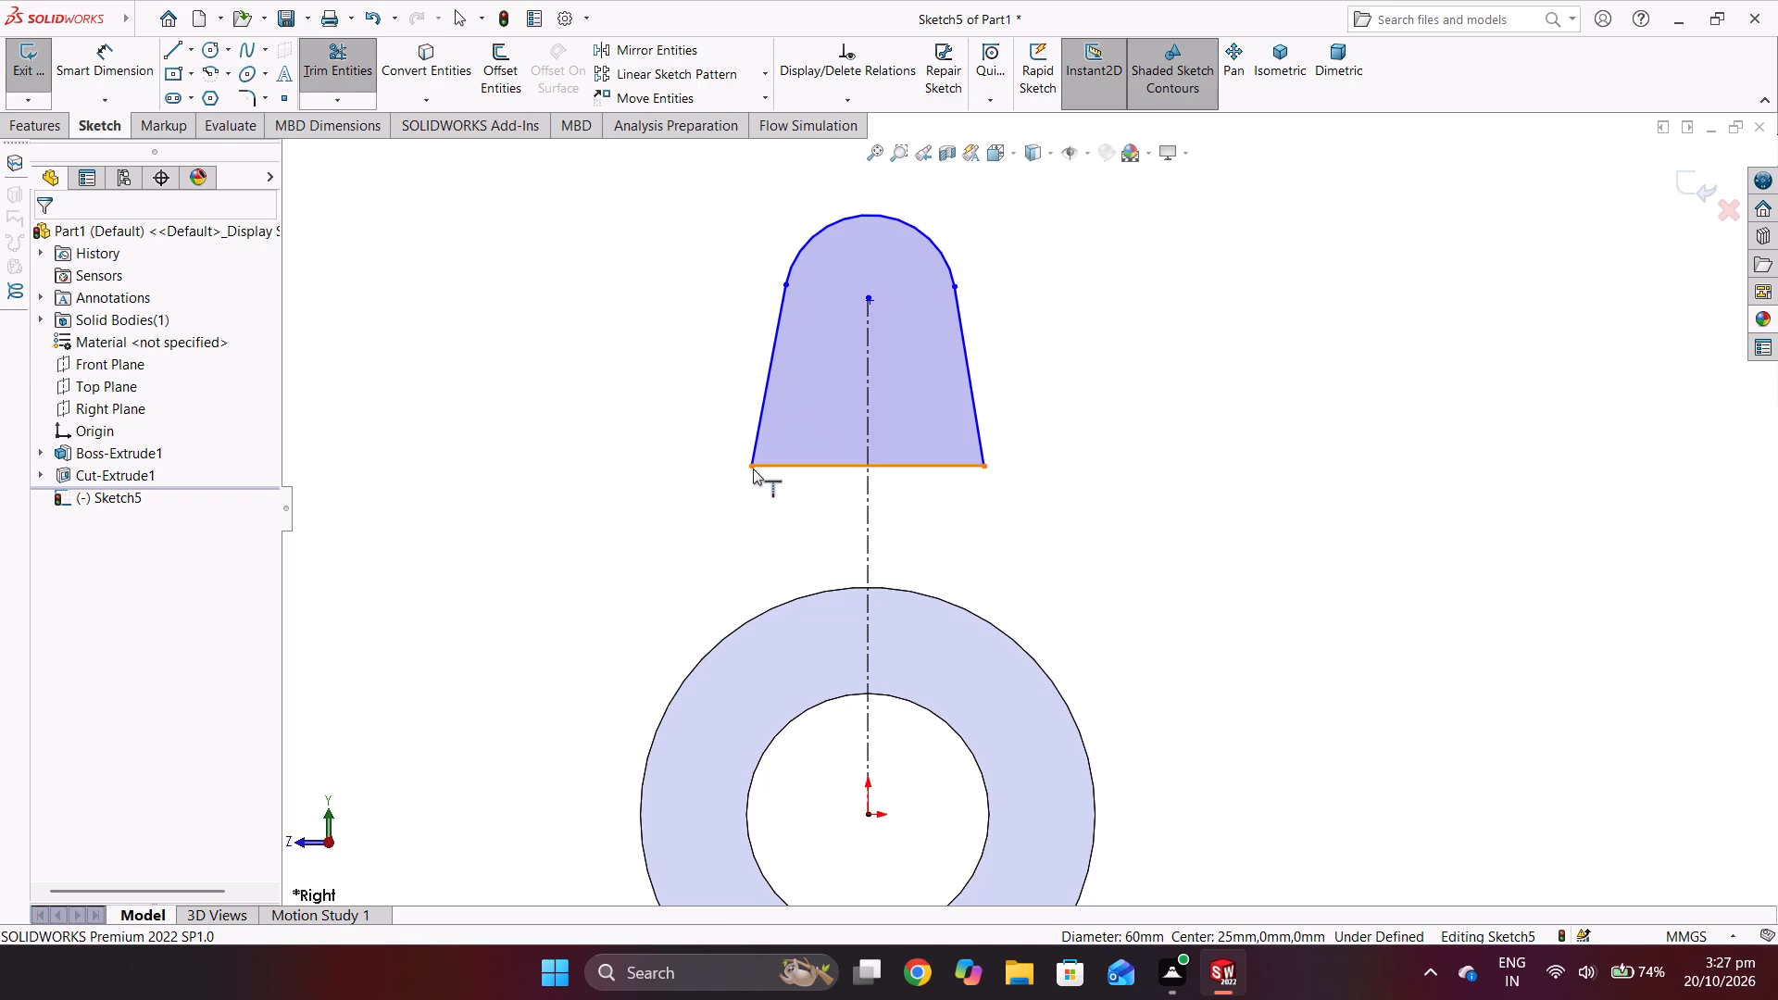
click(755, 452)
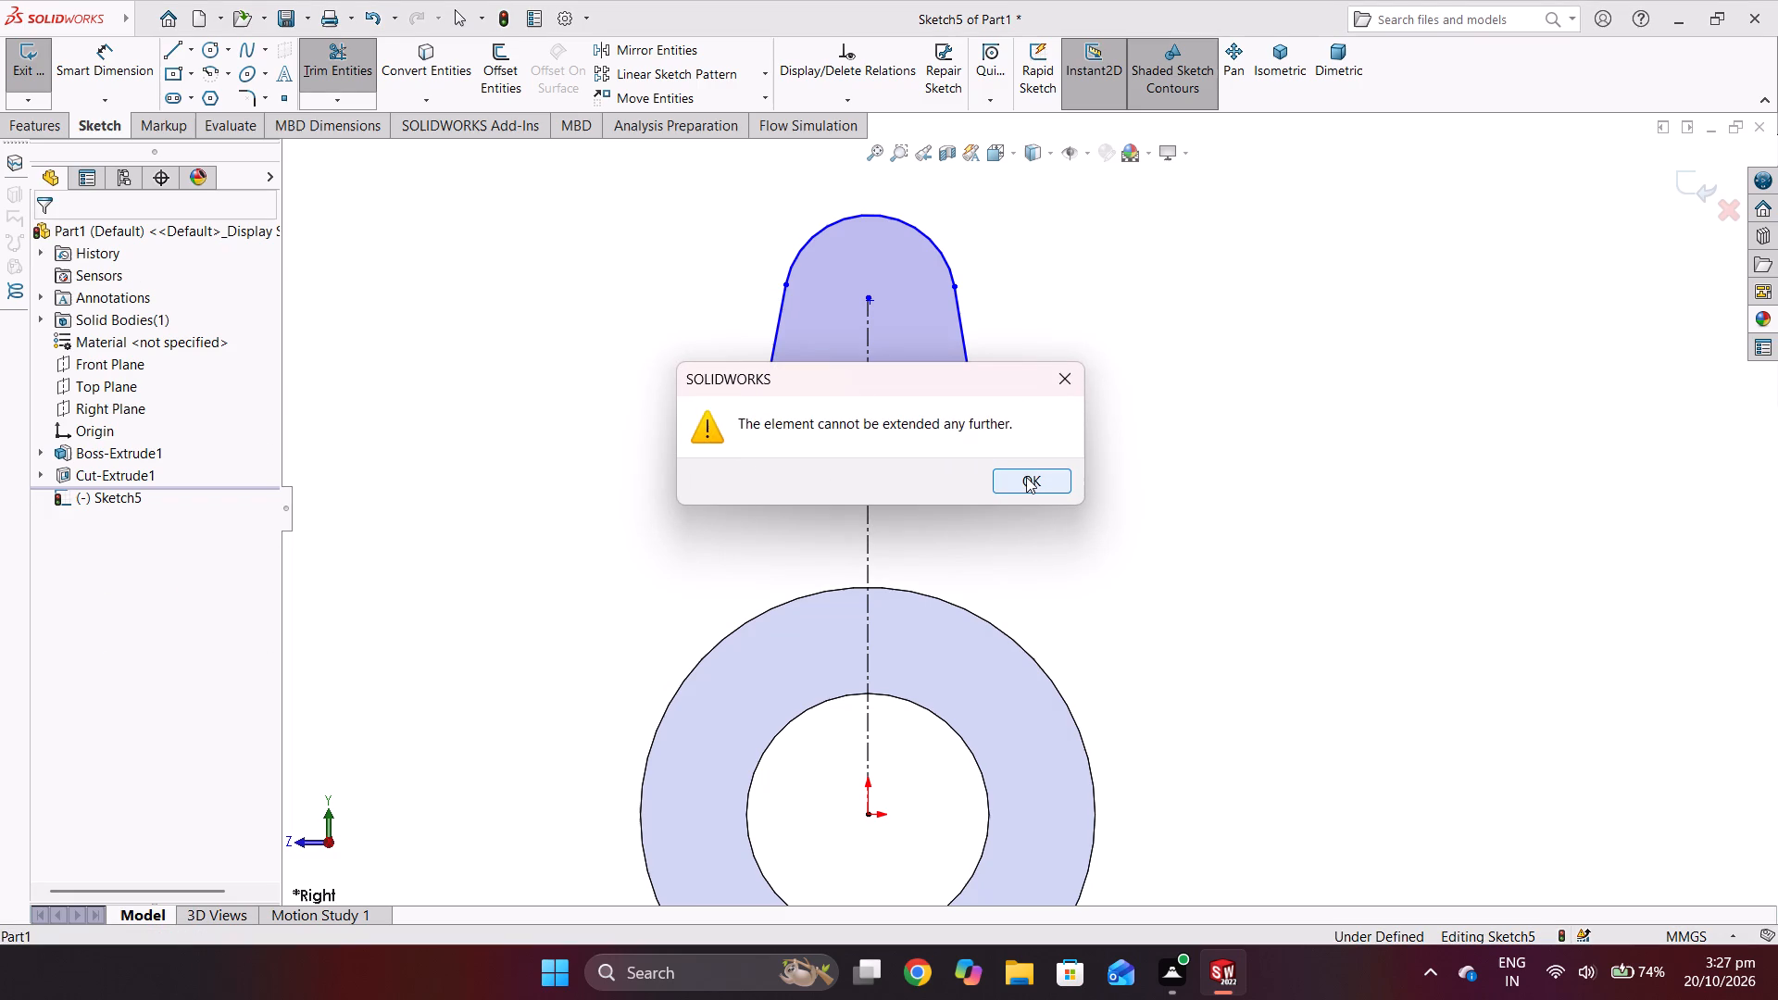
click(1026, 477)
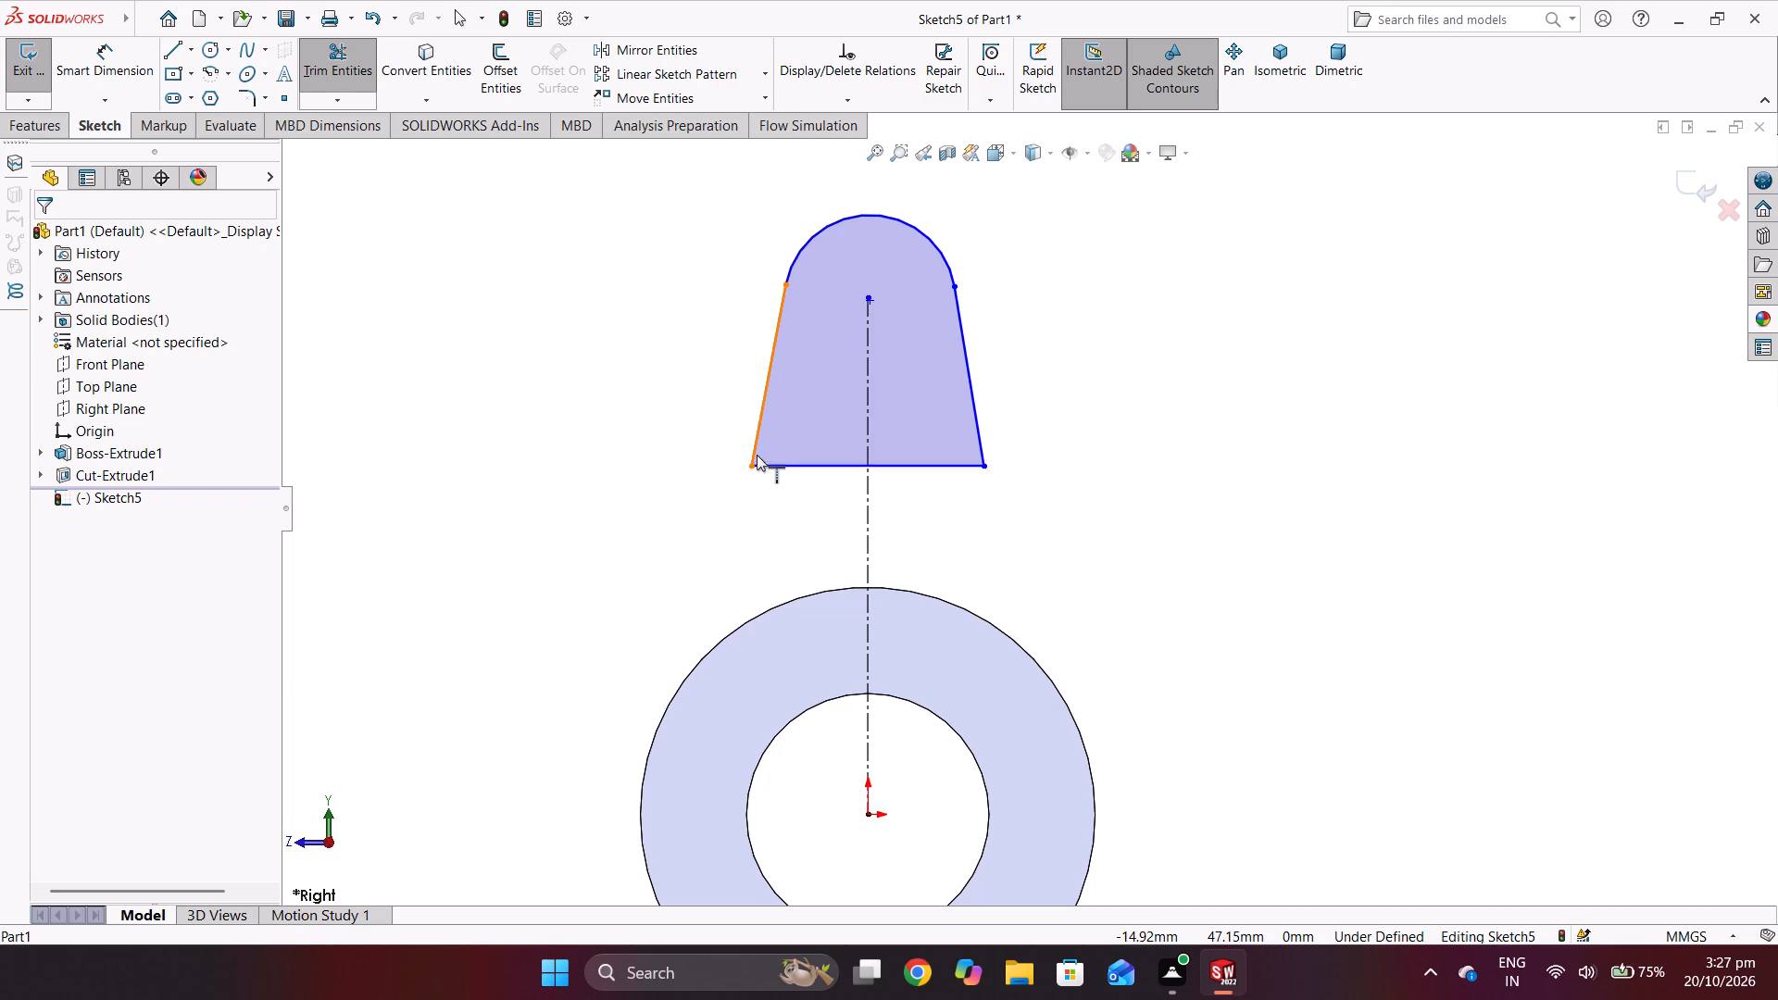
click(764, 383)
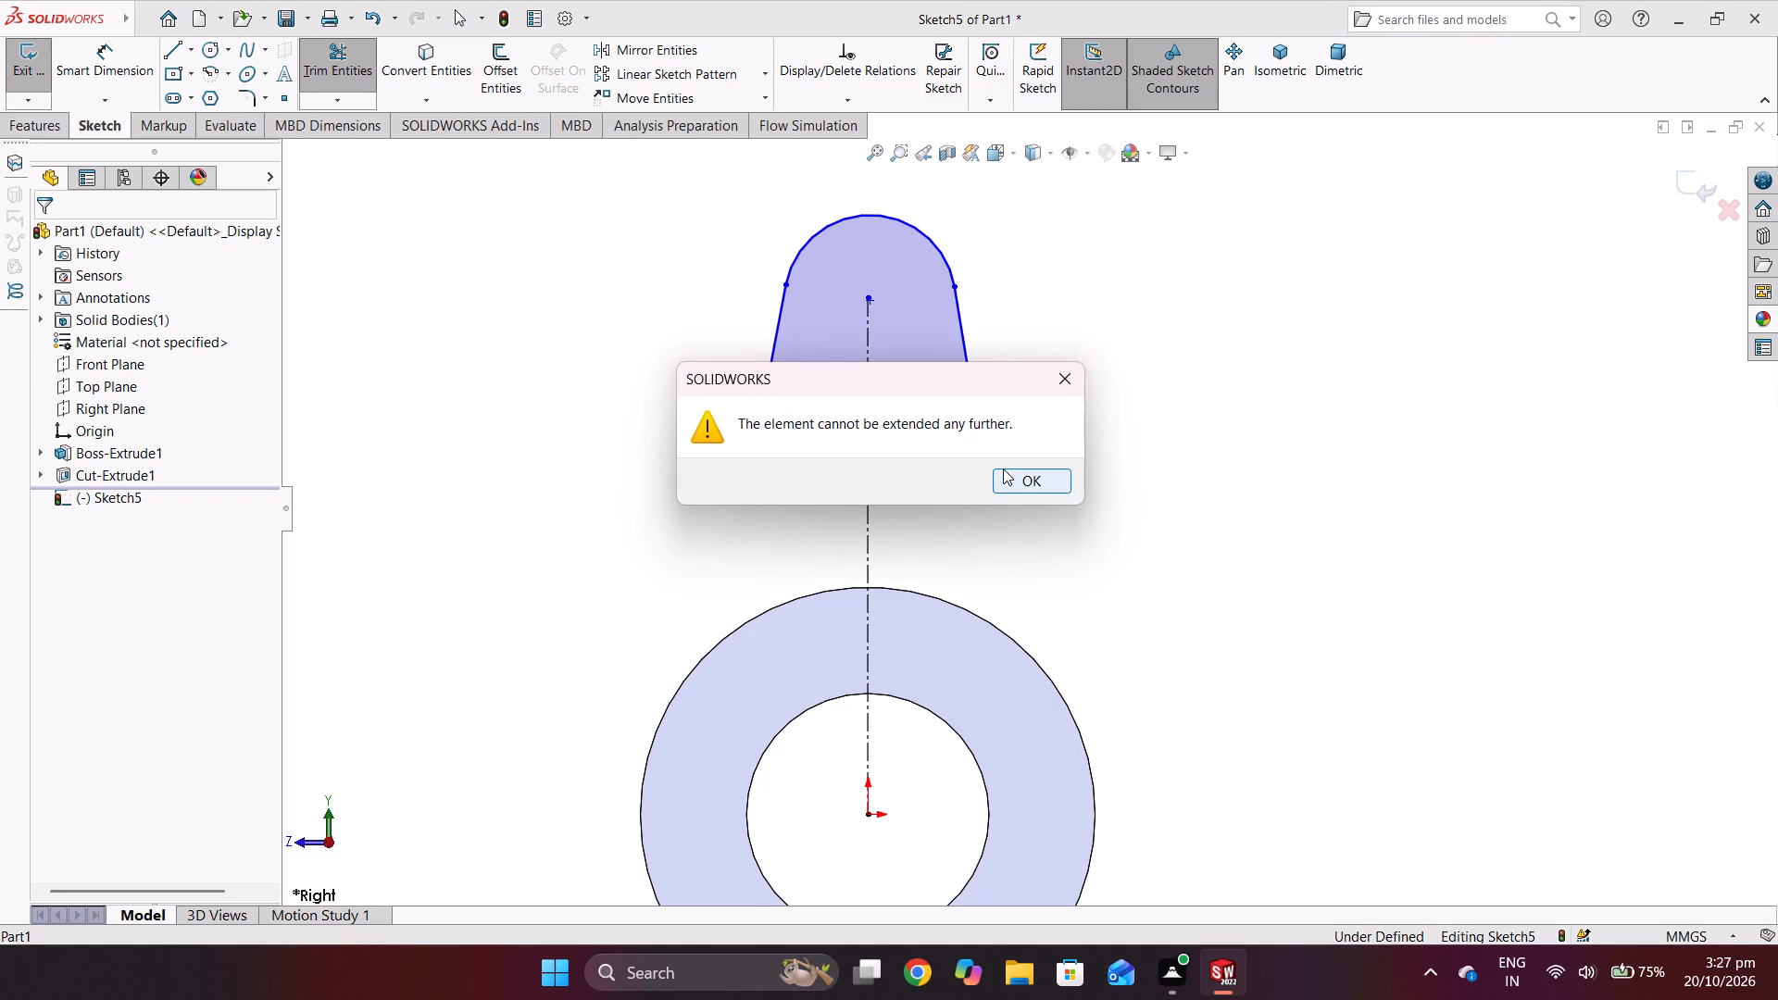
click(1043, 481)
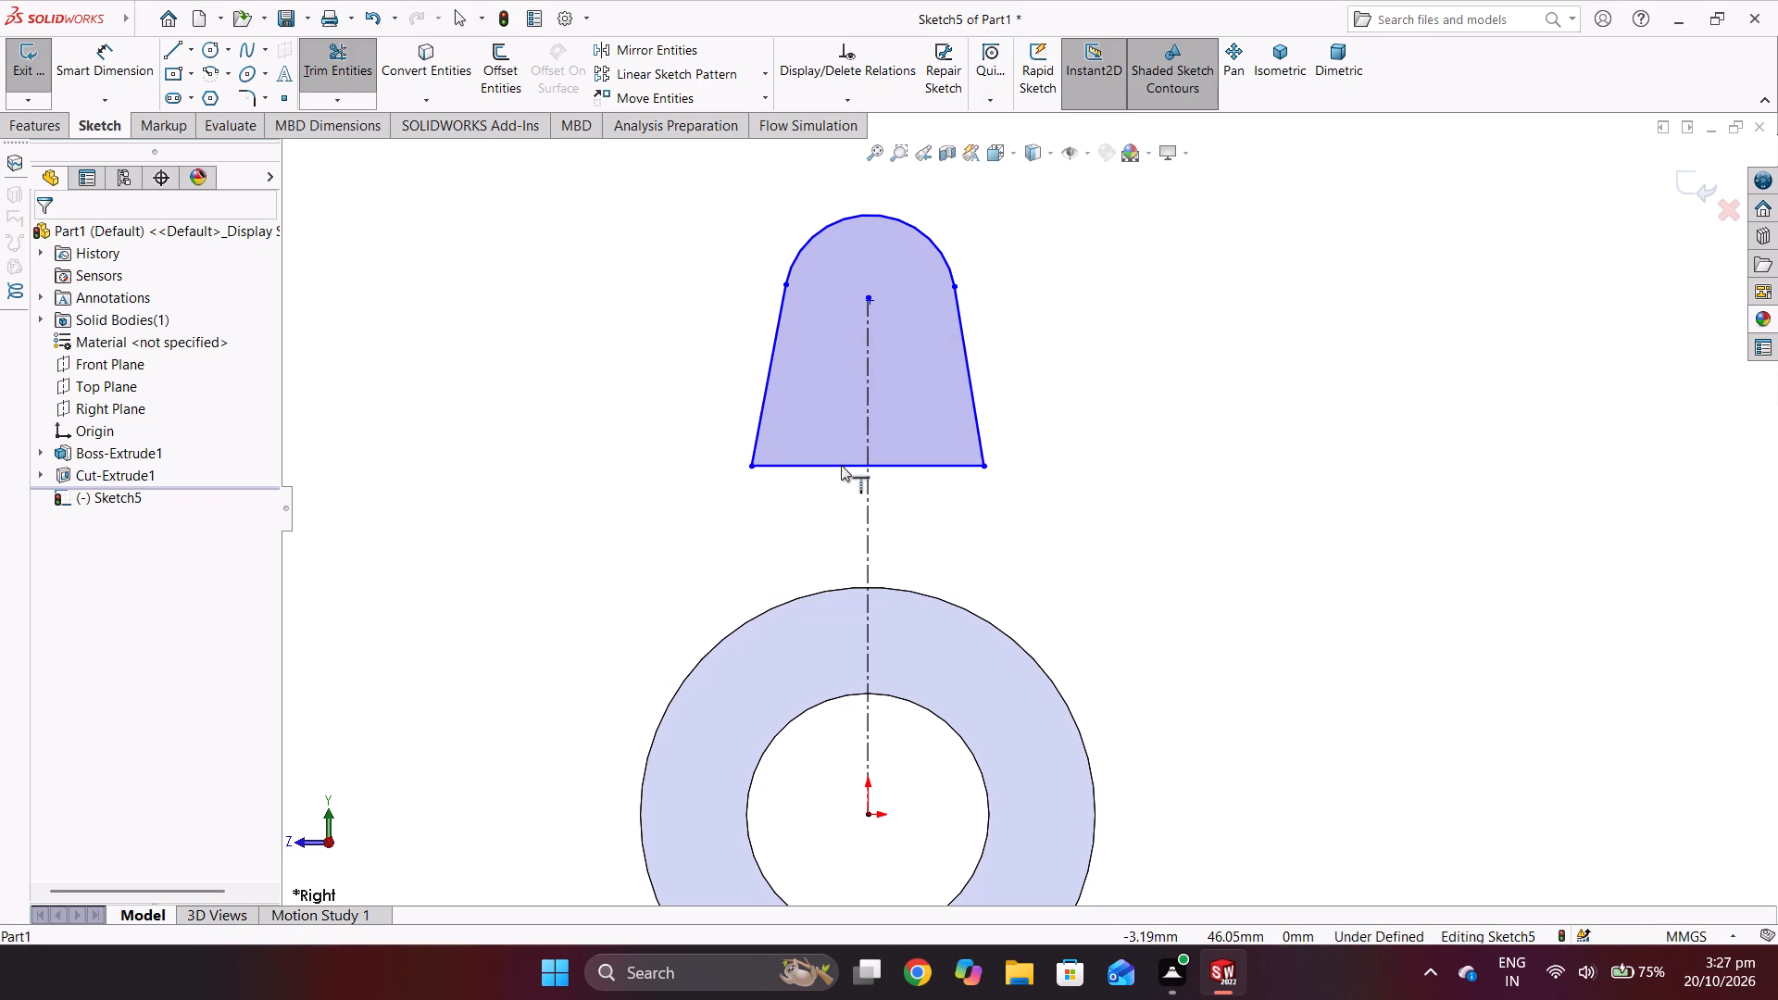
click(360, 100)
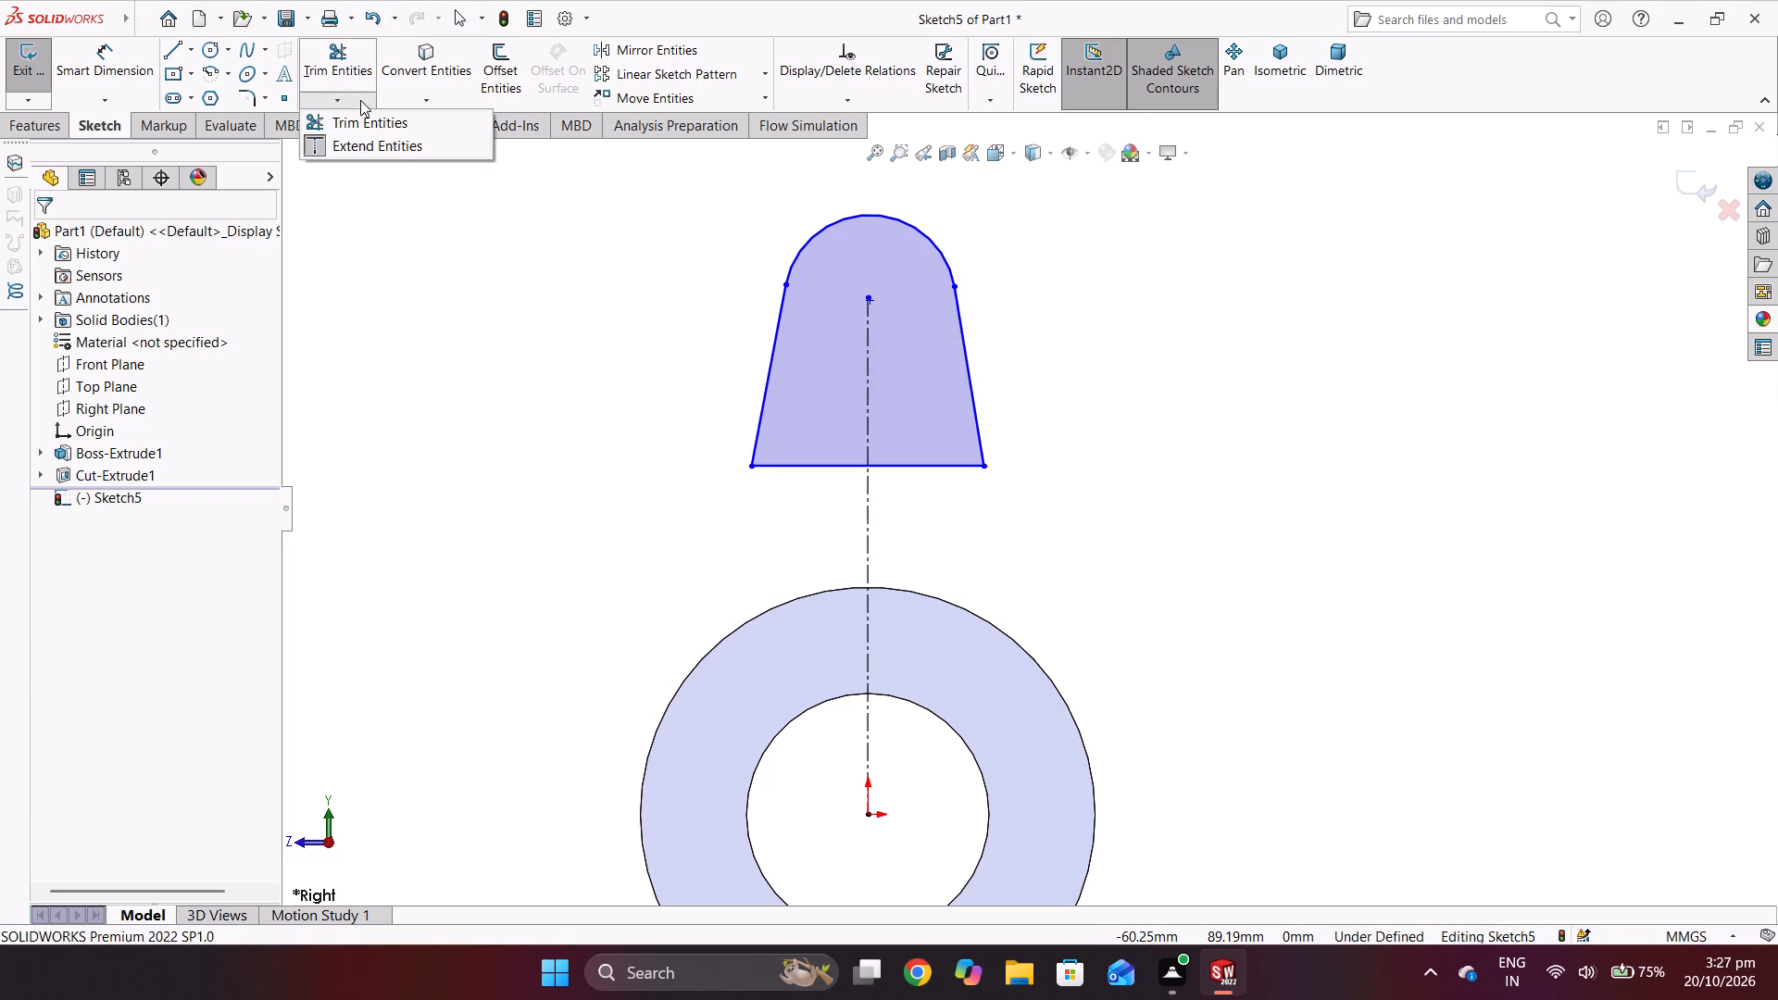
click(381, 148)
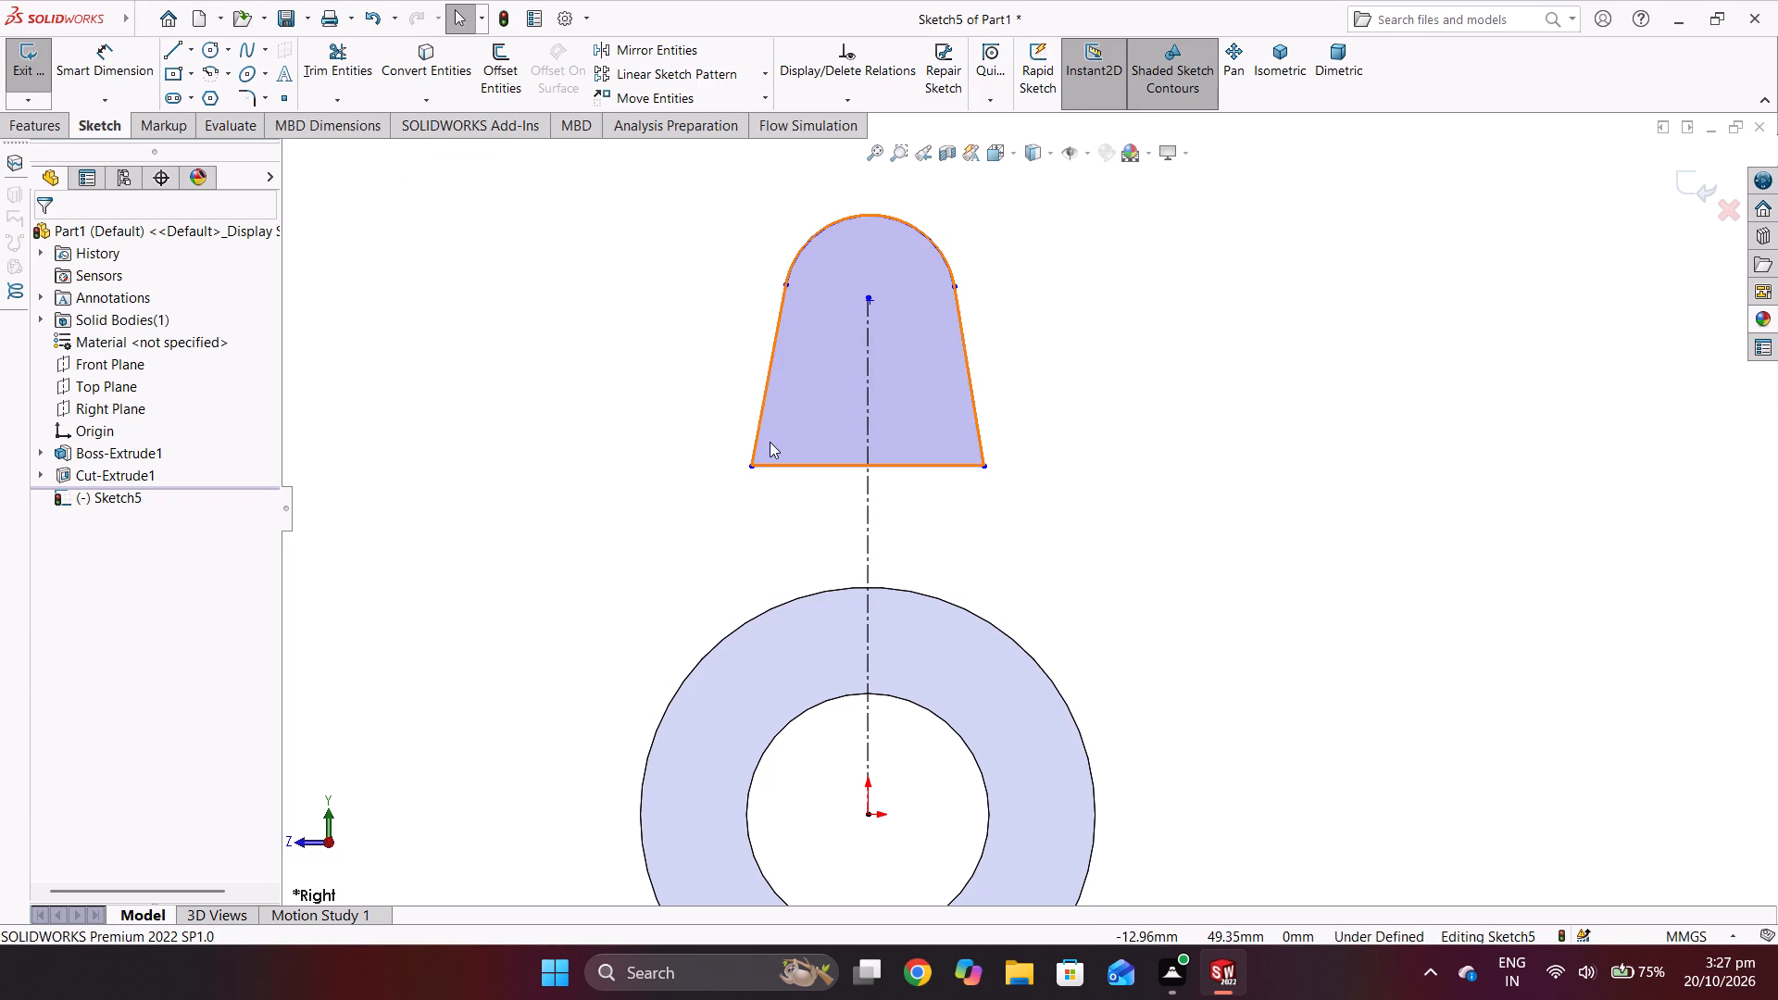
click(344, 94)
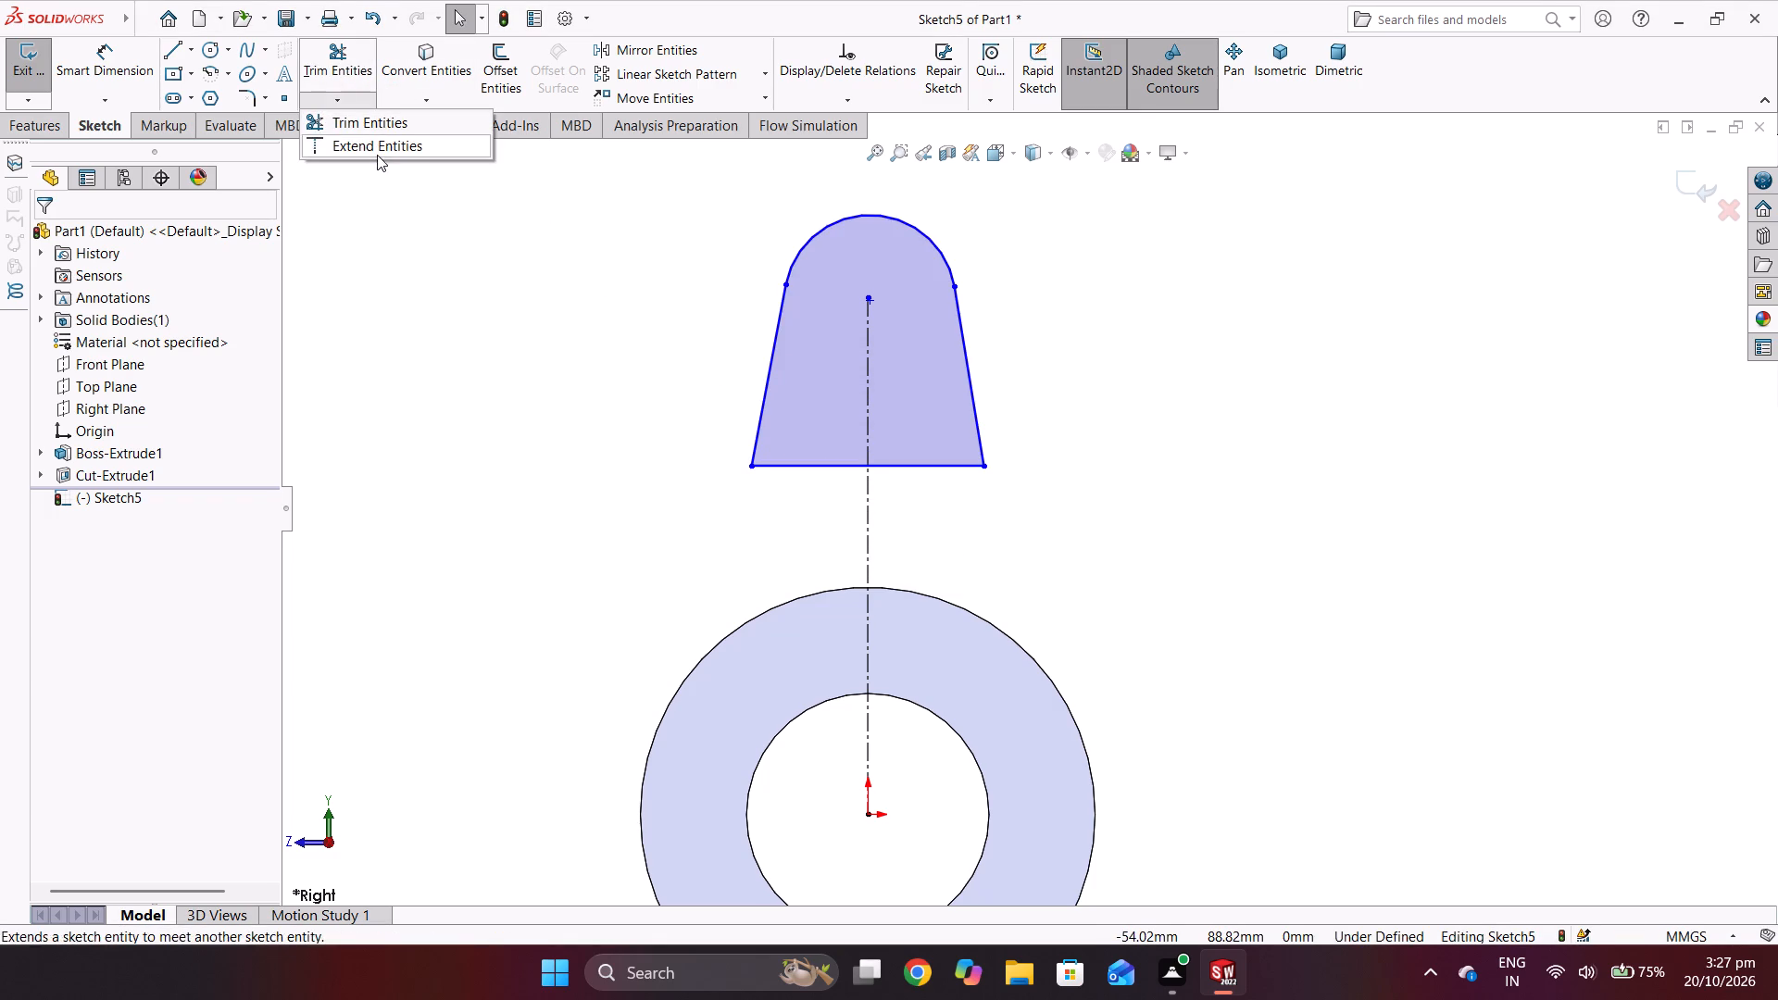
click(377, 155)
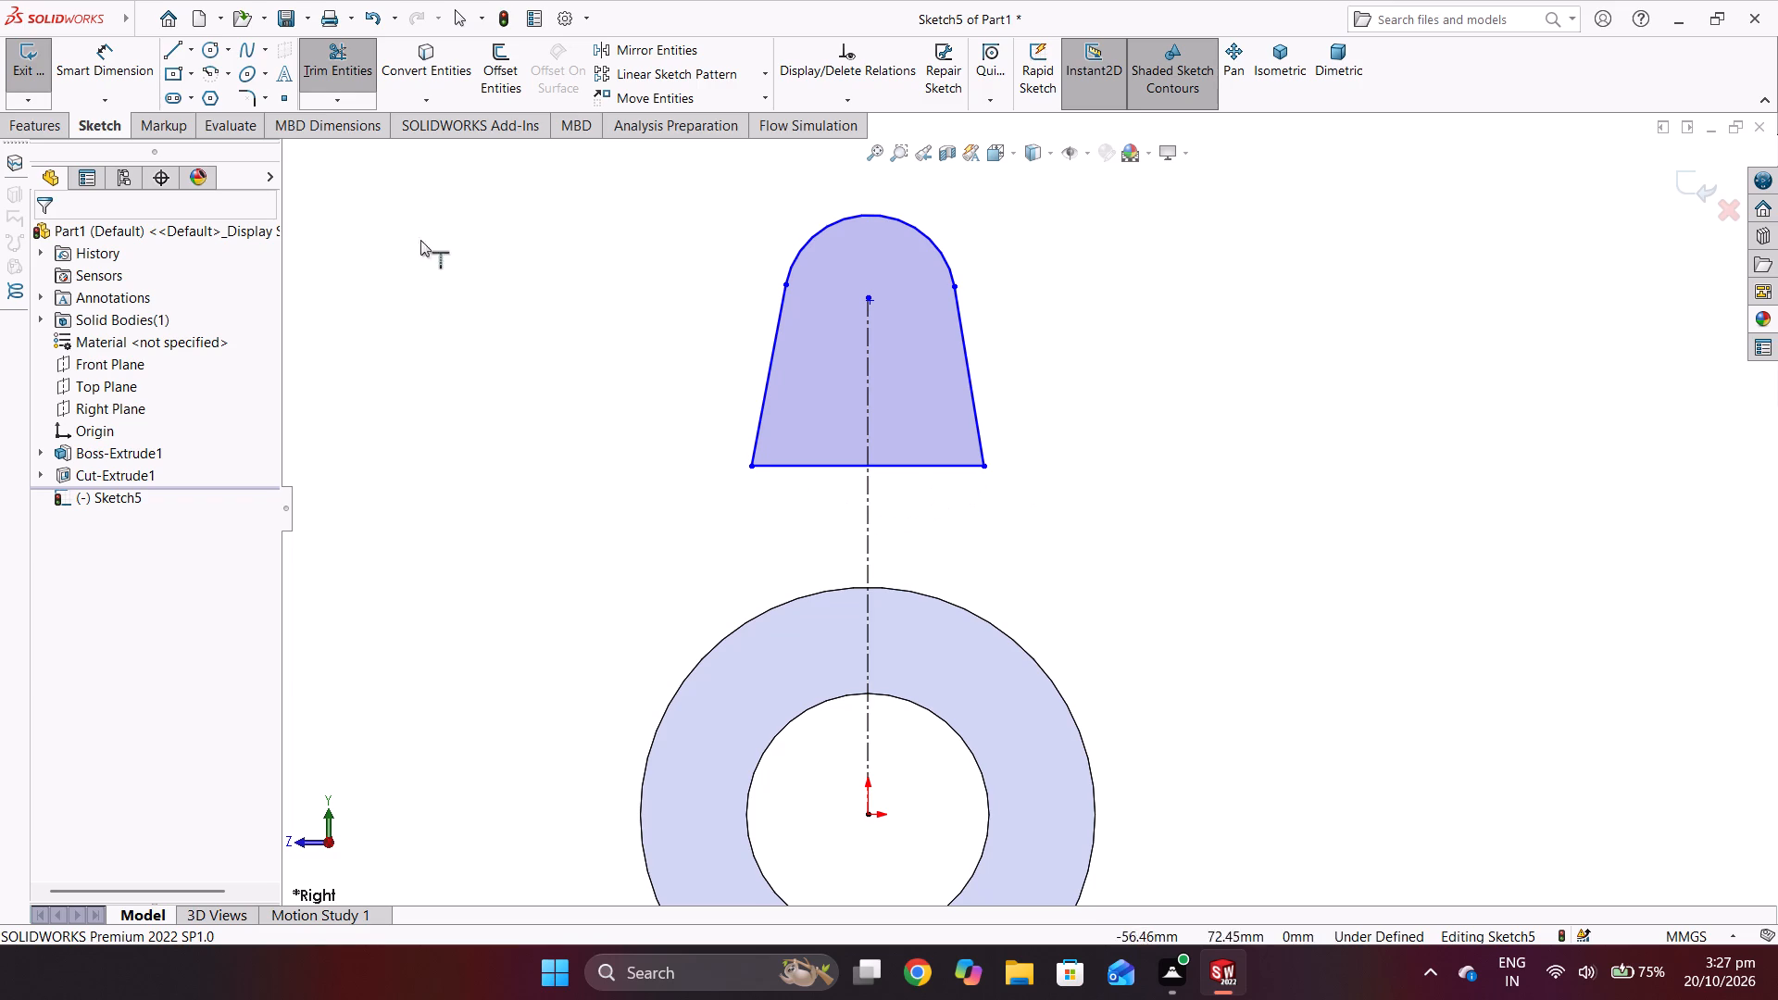
Draw lines about 24 mm long from both bottom corners of the profile down to the cylinder's outer circle, continuing the side slopes.
click(178, 55)
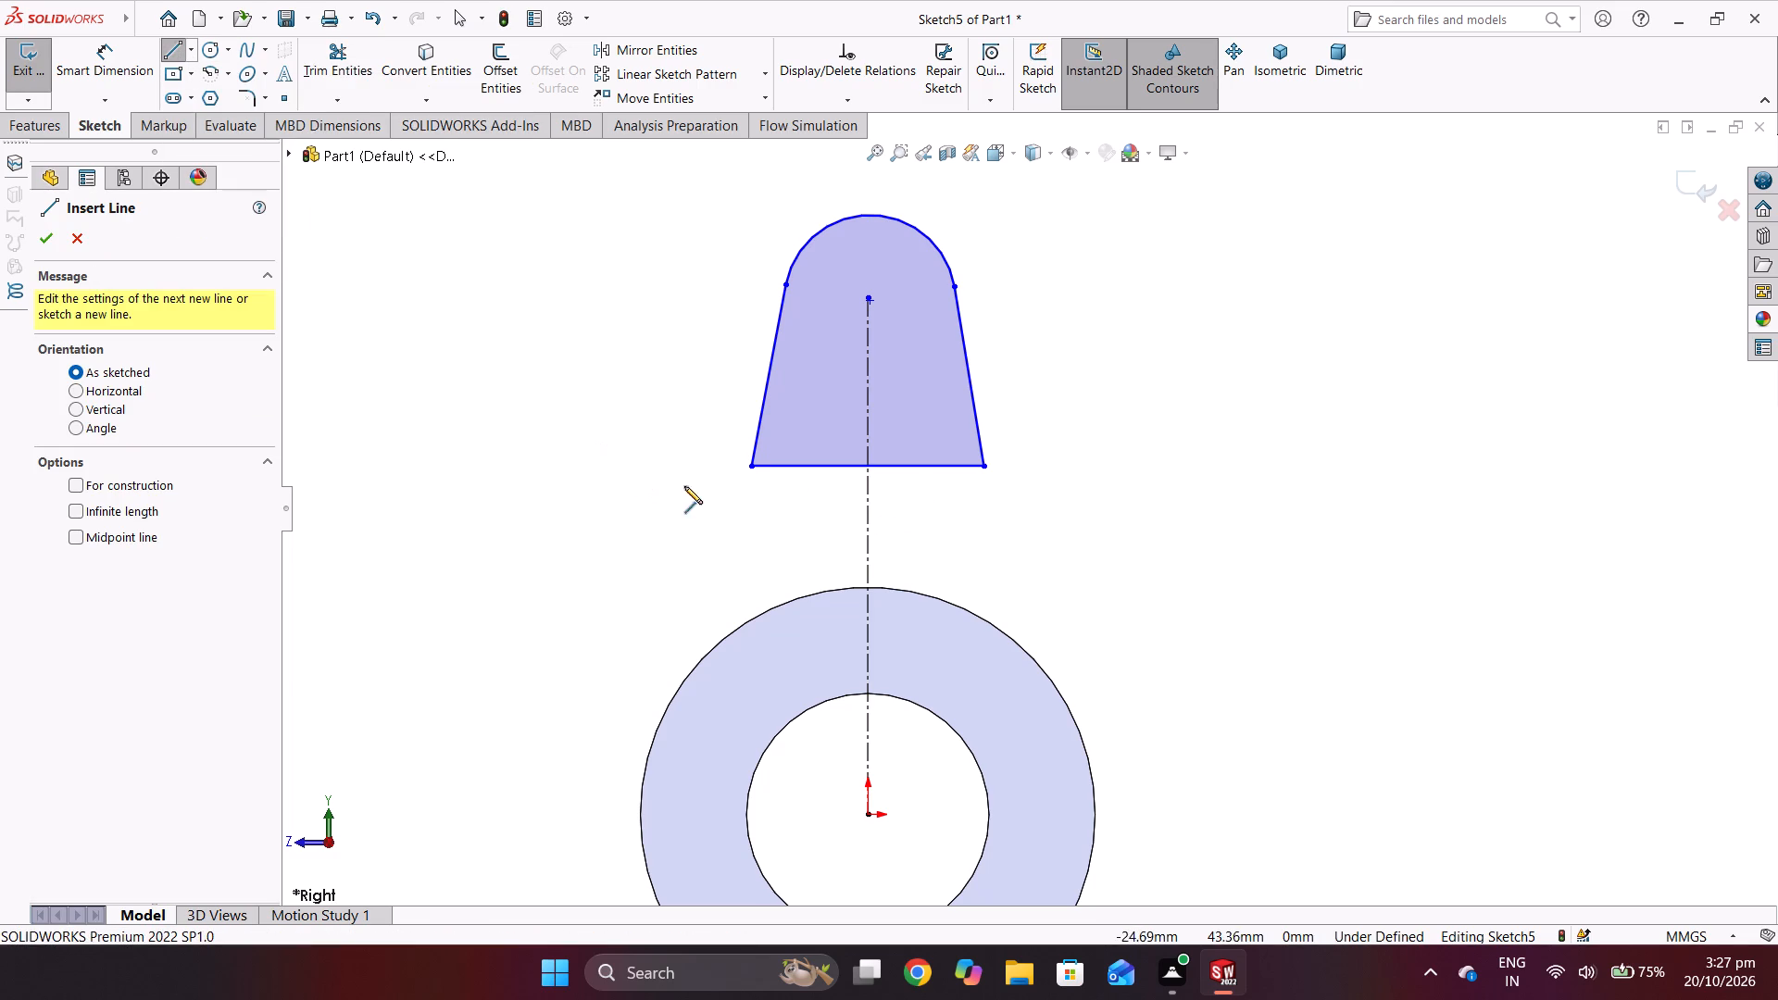
click(748, 468)
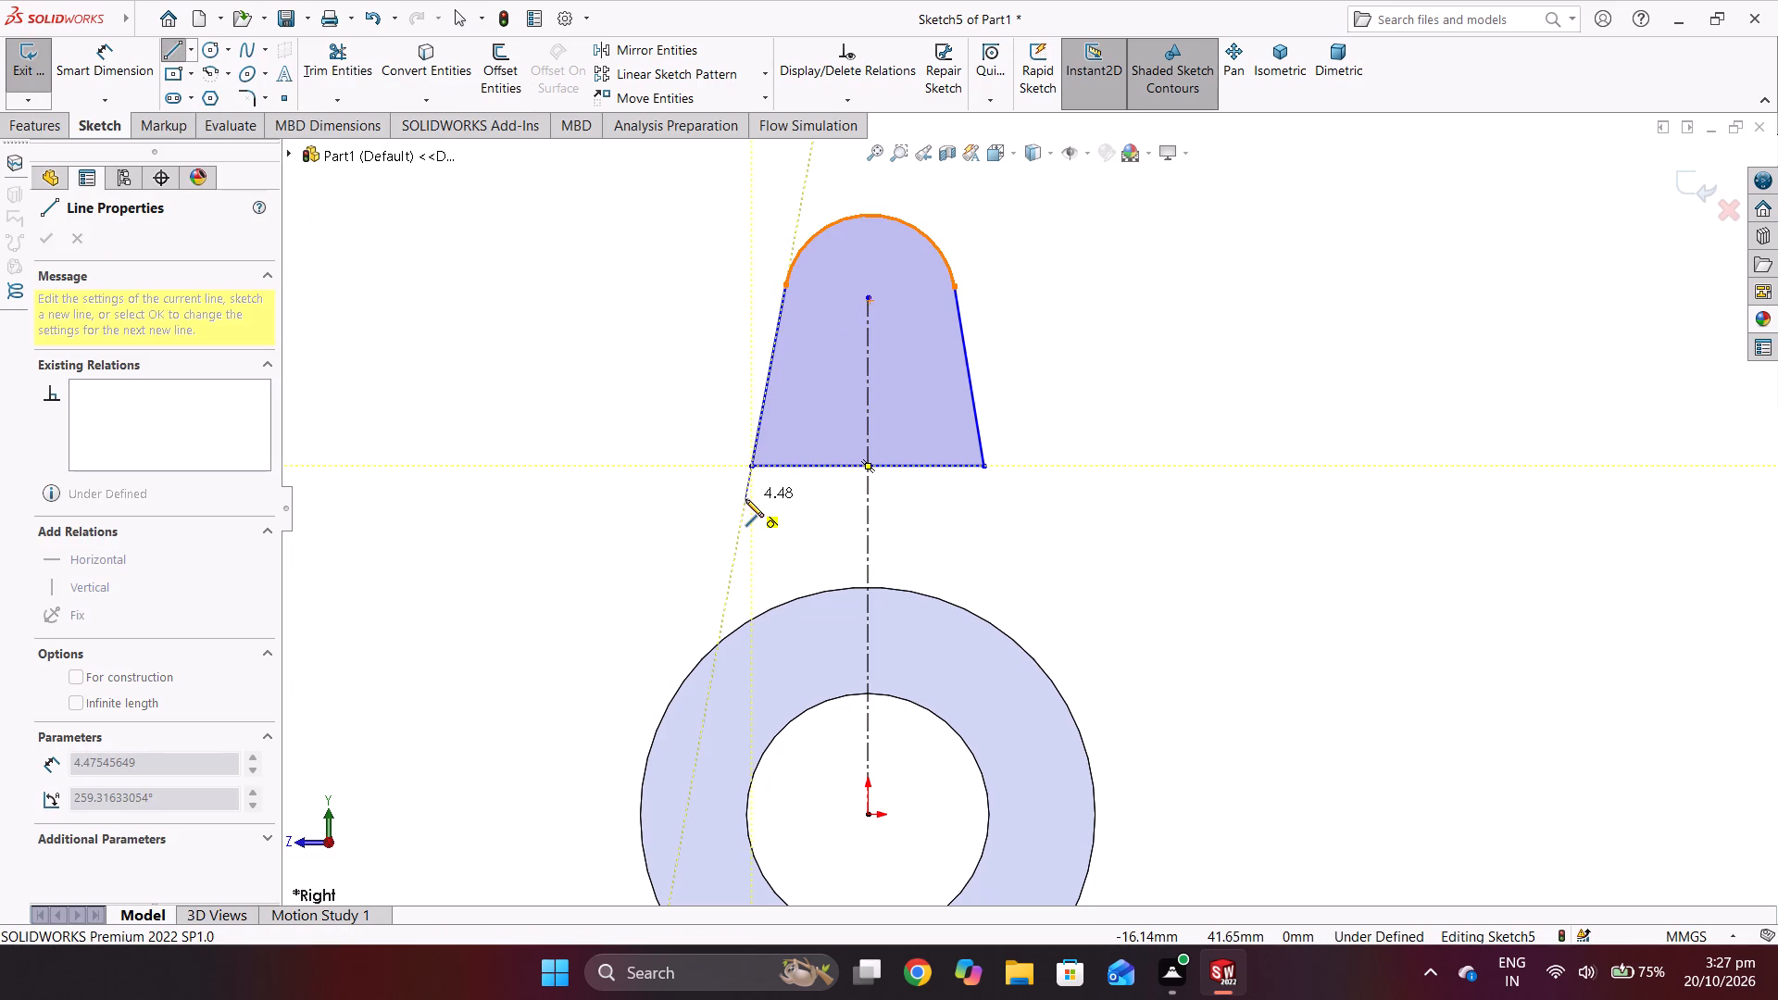
click(720, 644)
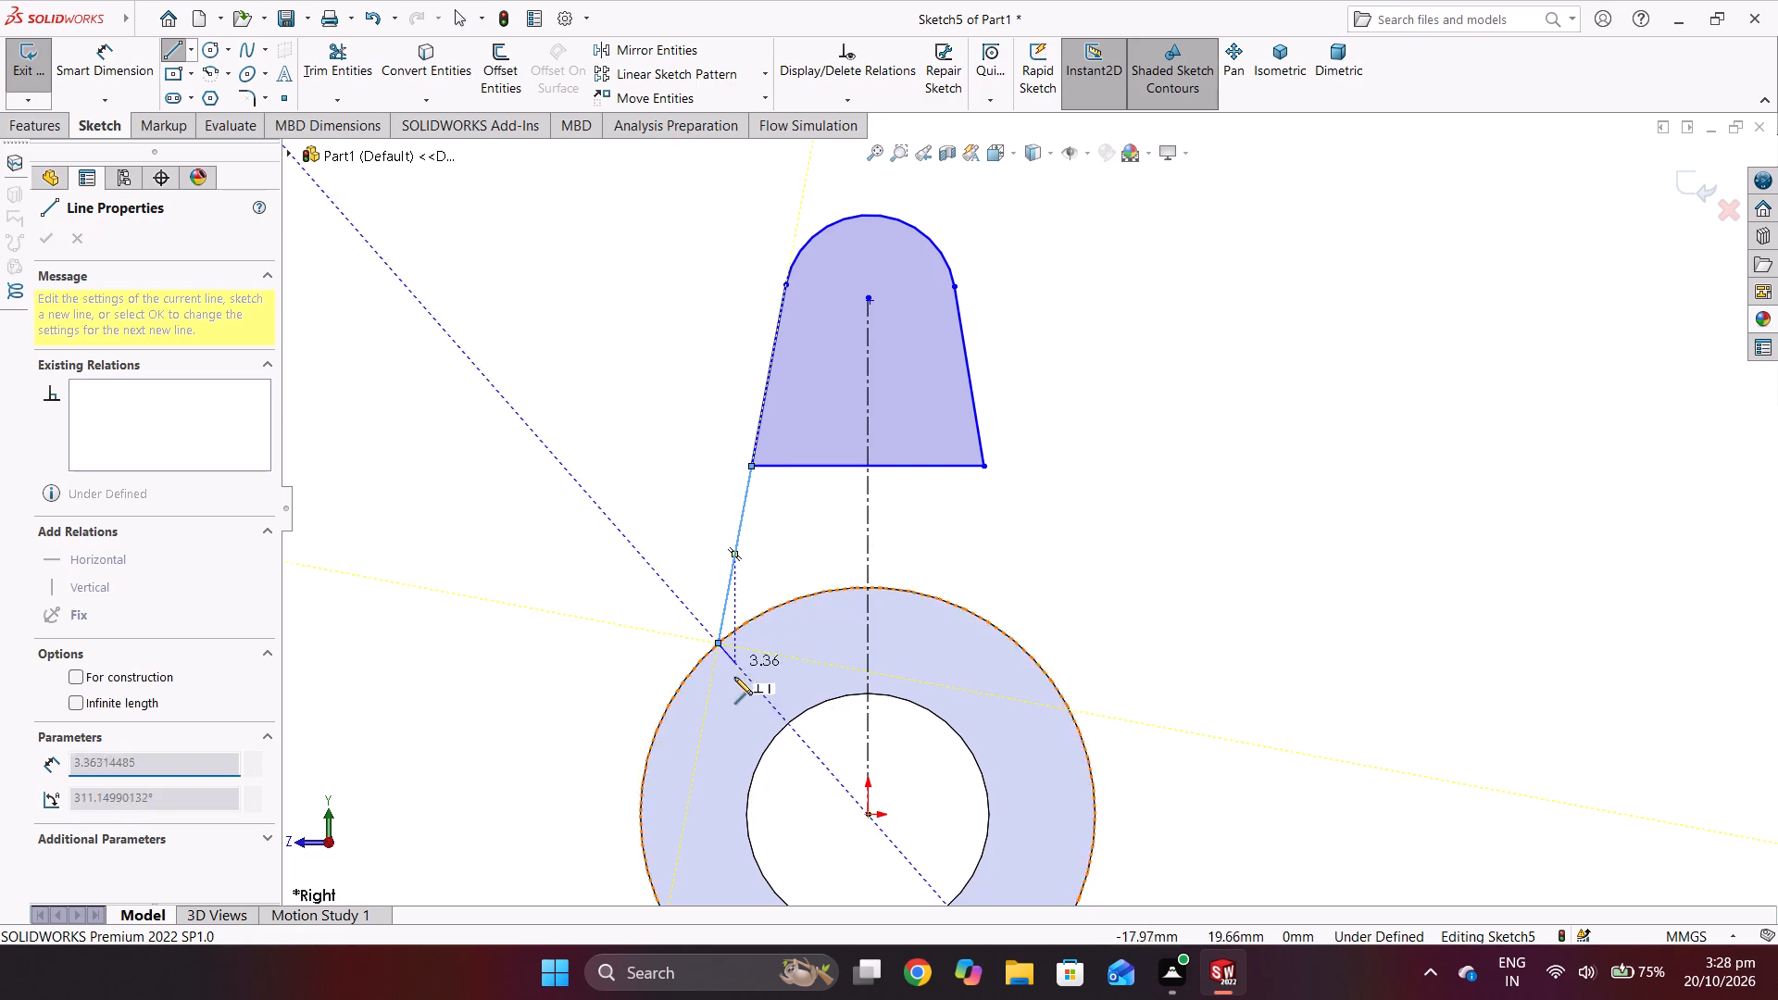
right_click(1036, 532)
click(1073, 545)
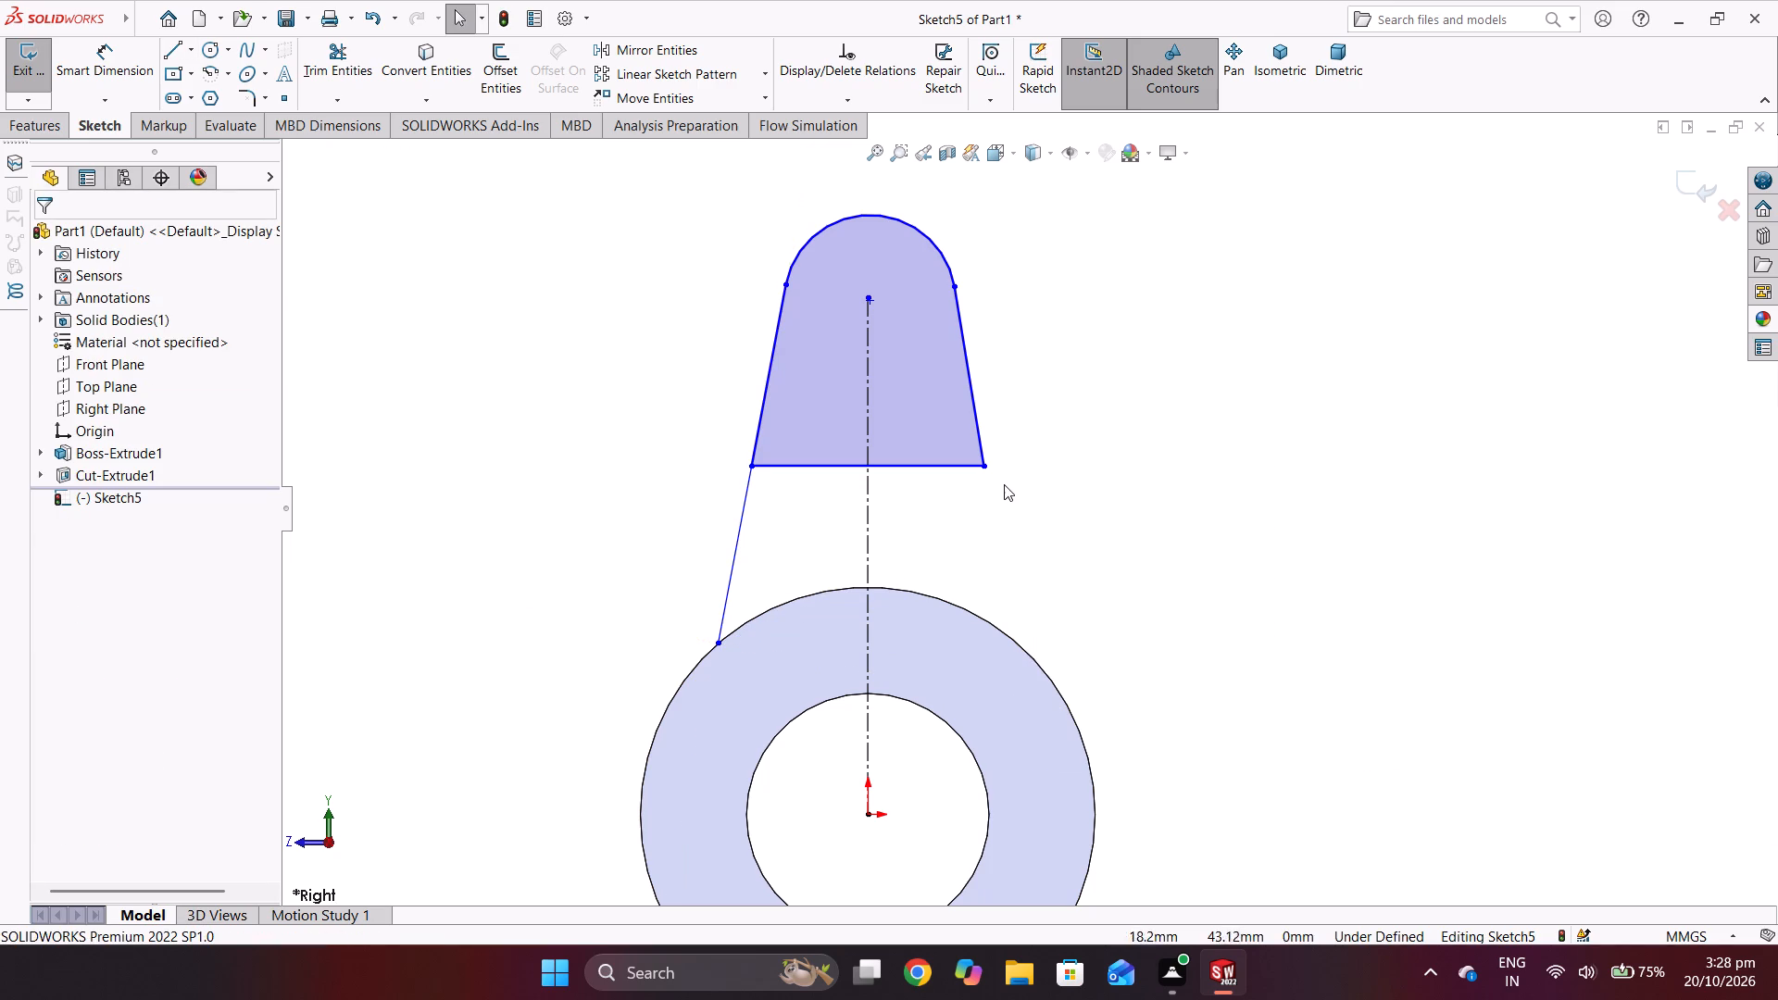
right_drag(999, 478, 887, 472)
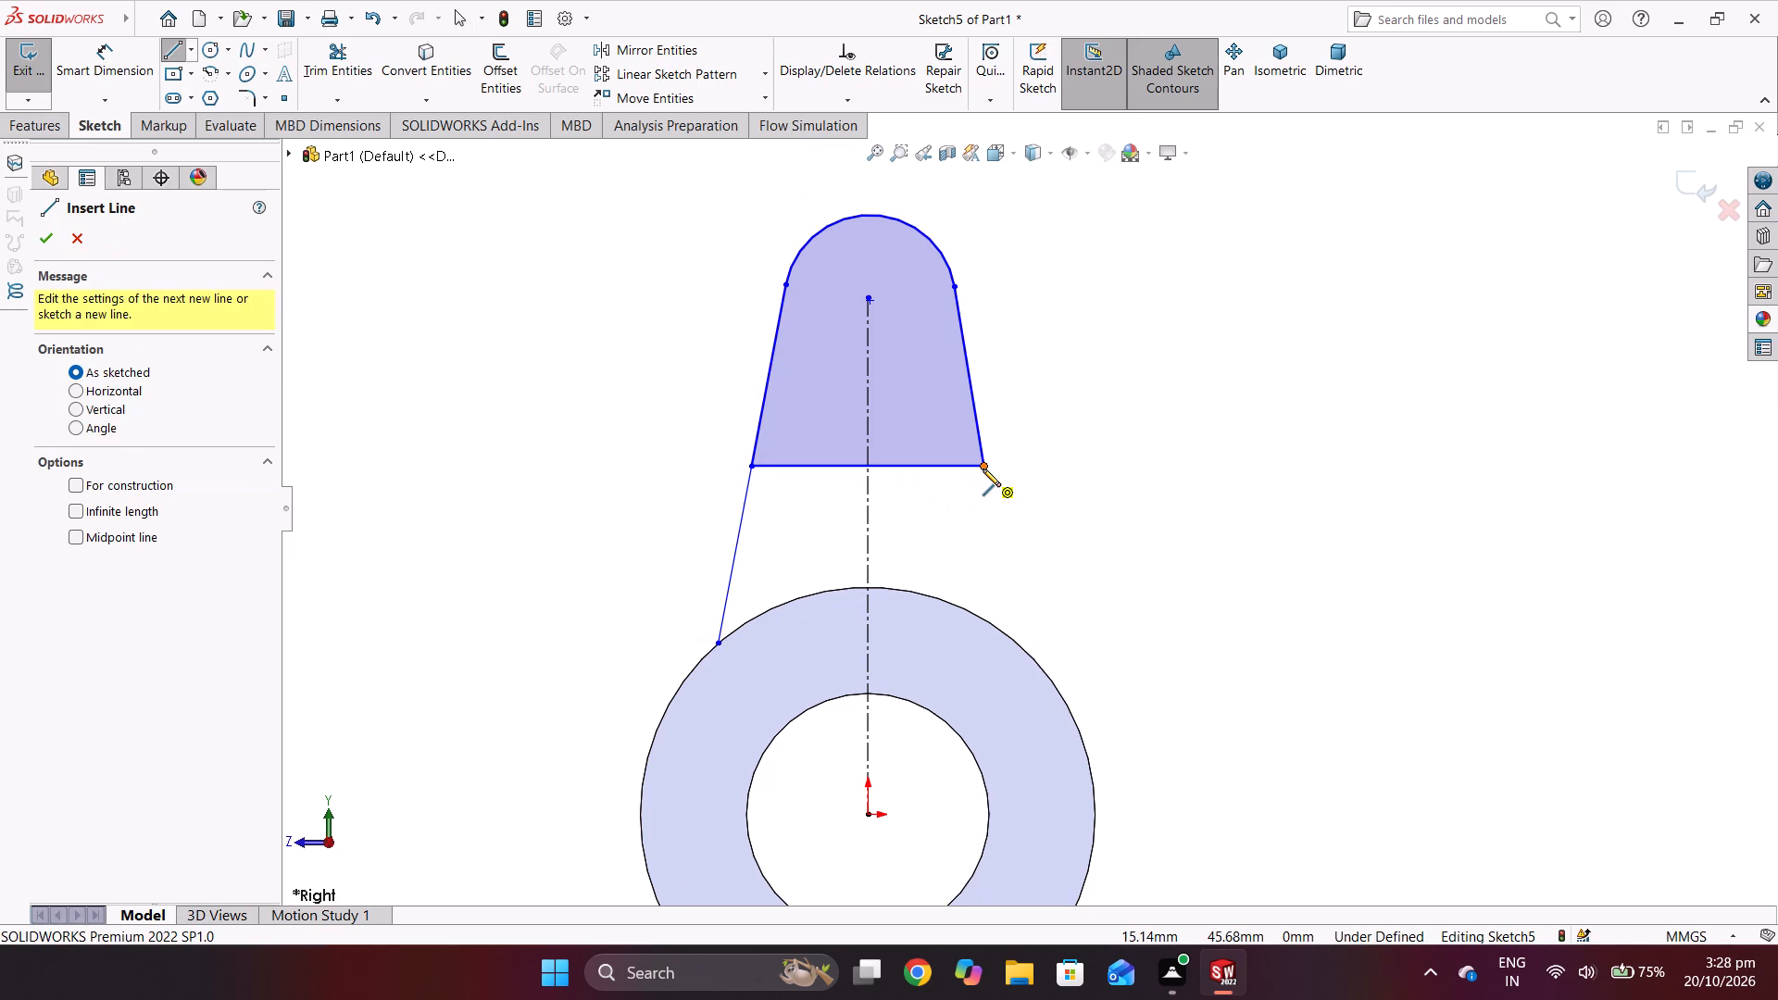
click(983, 469)
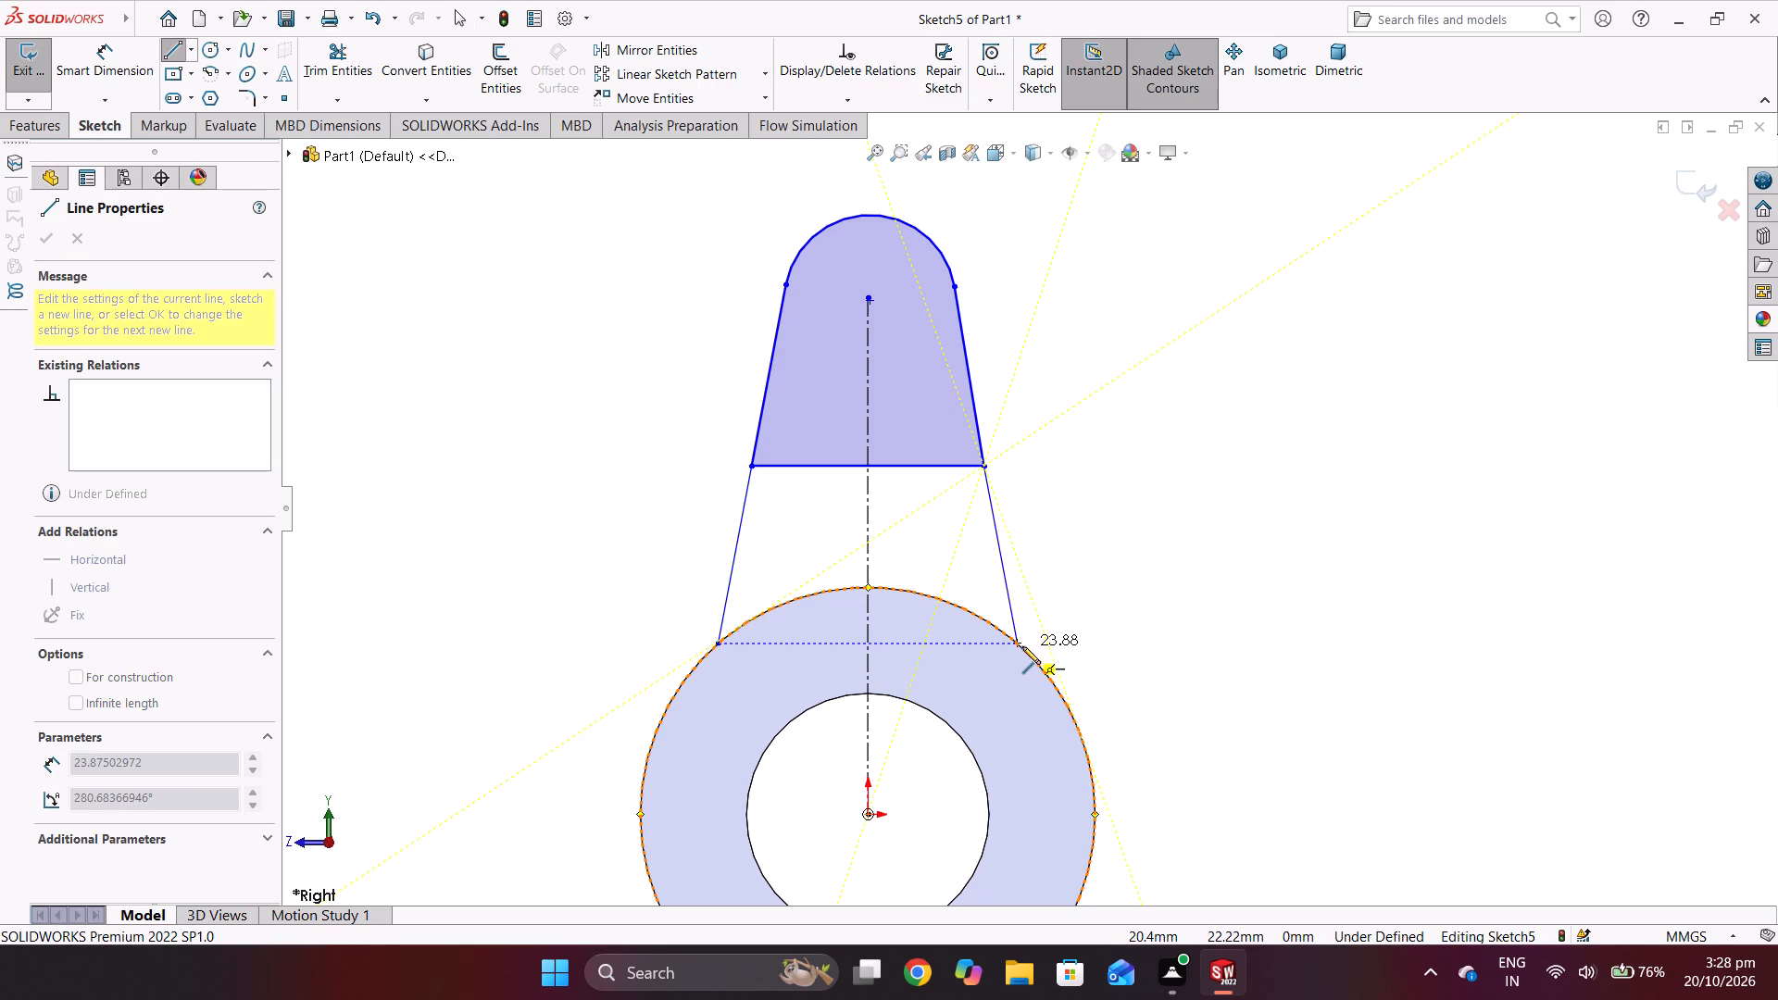
click(1017, 644)
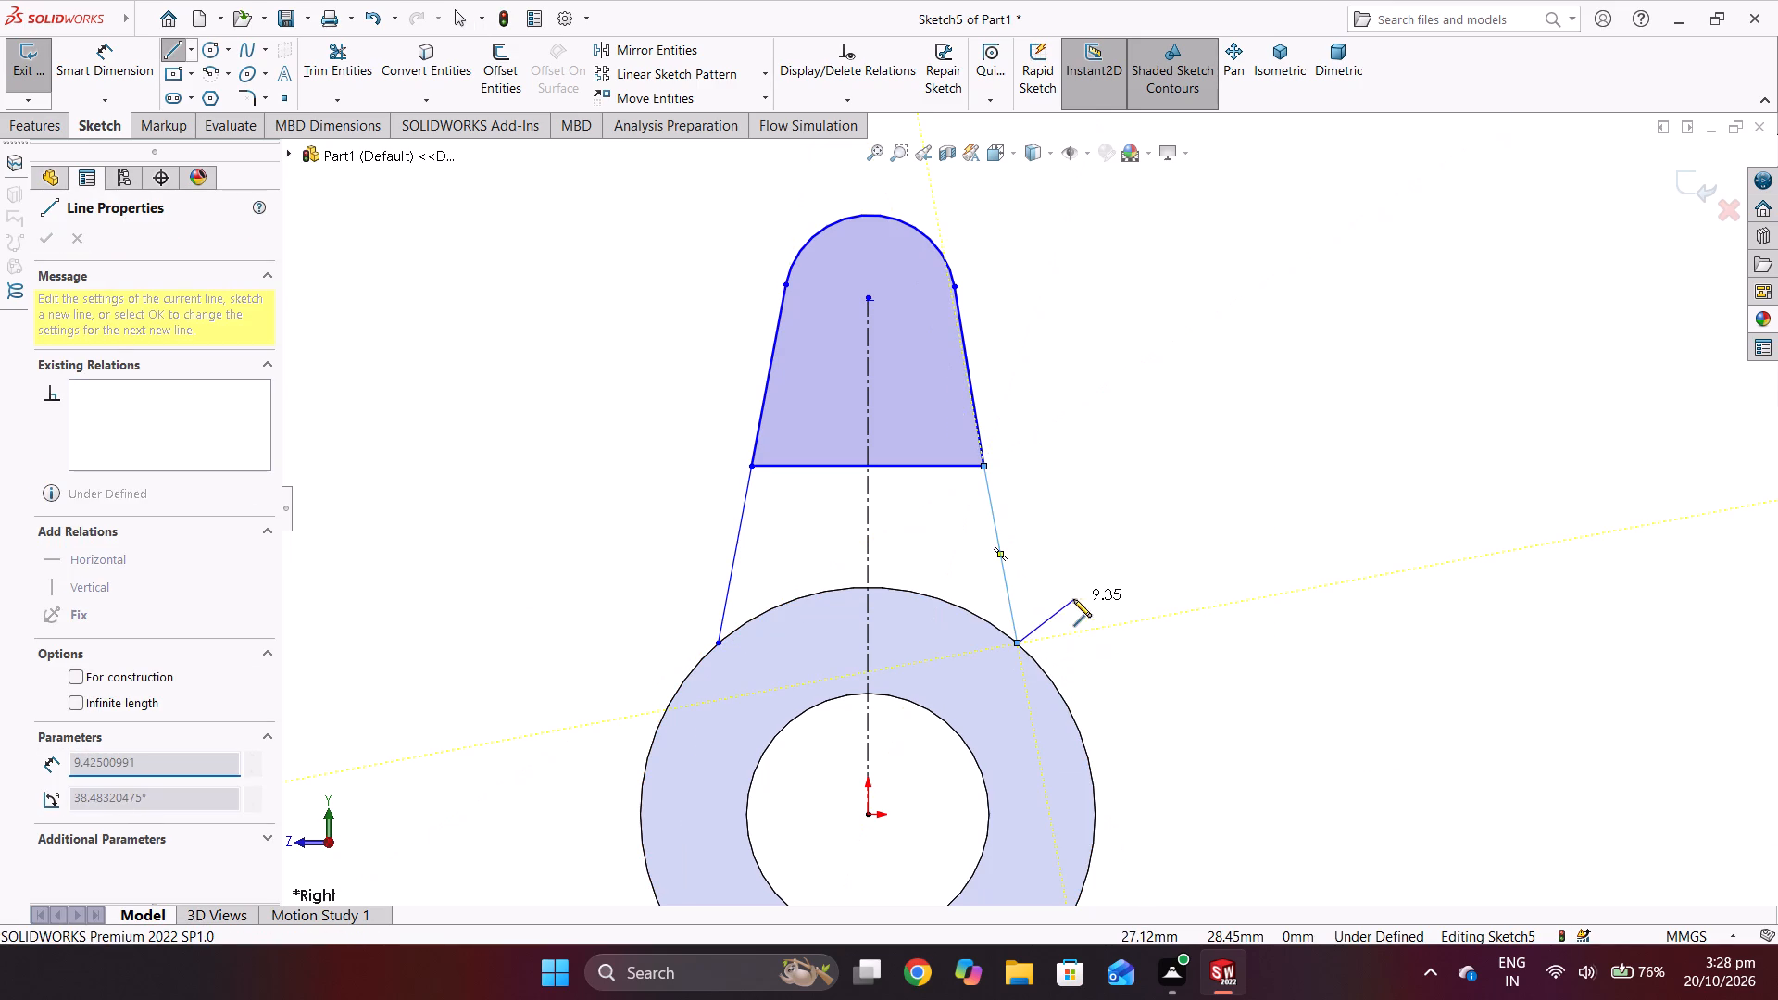
right_click(1073, 599)
click(1105, 619)
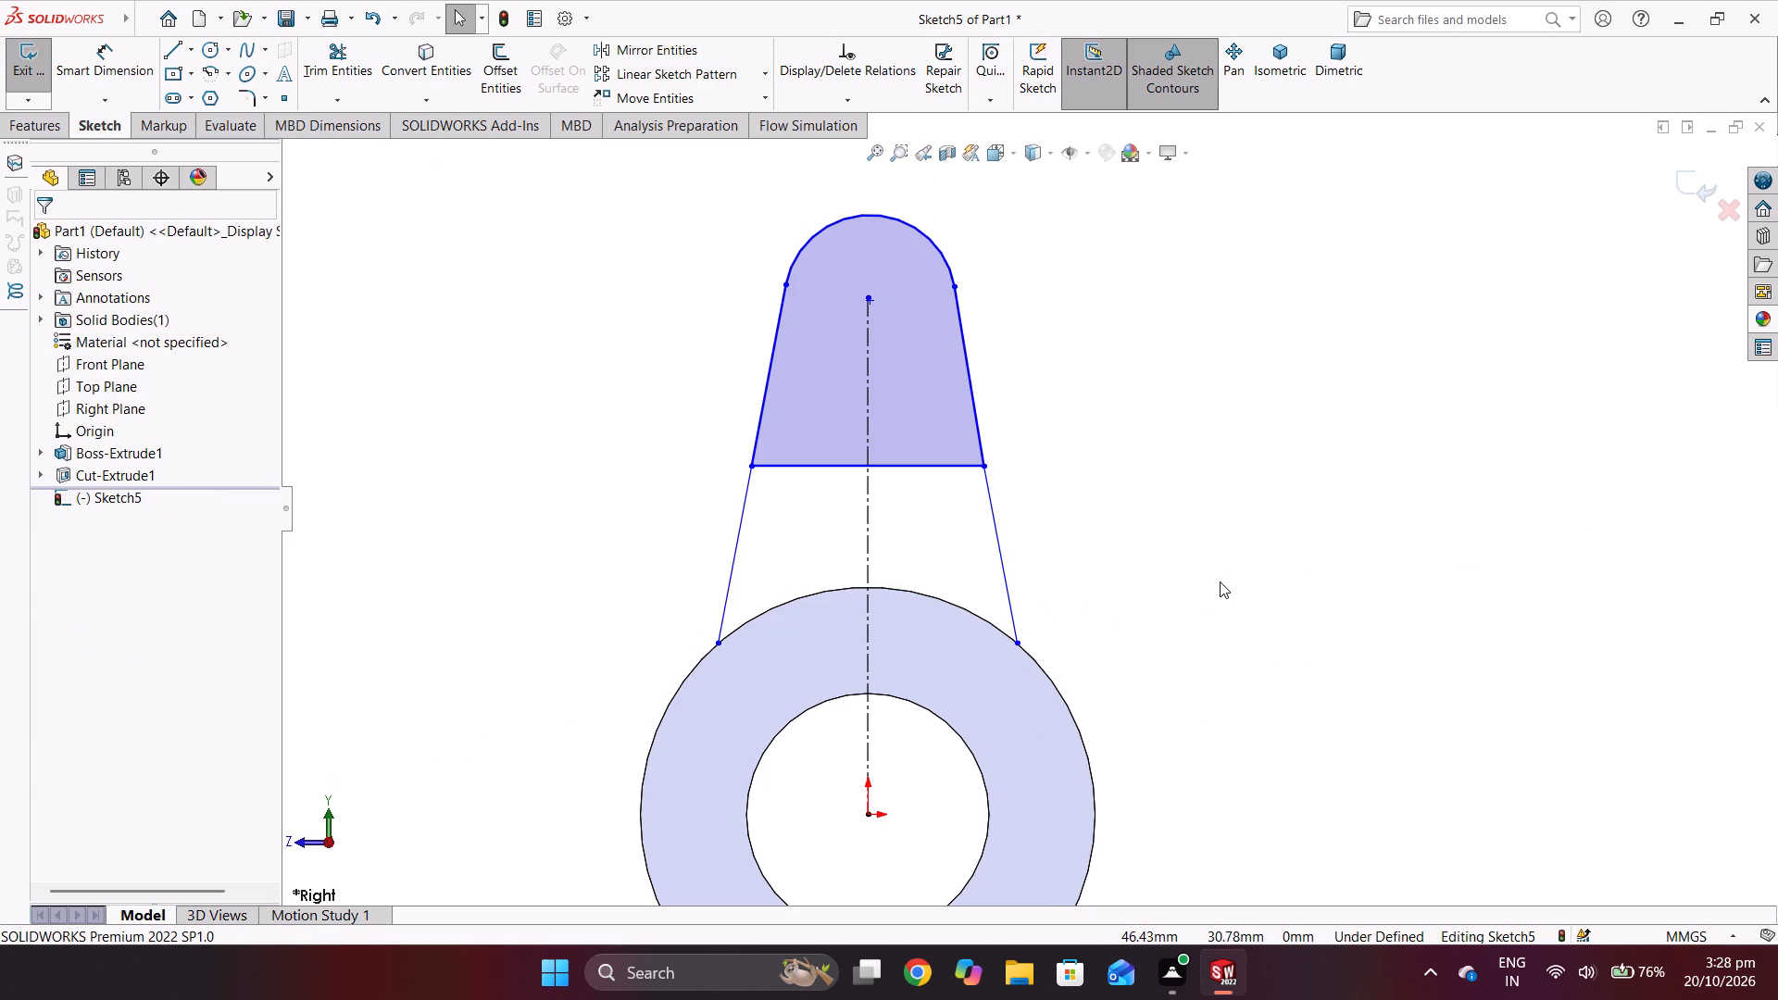
Dimension the vertical construction centerline's length at 80 mm.
click(116, 61)
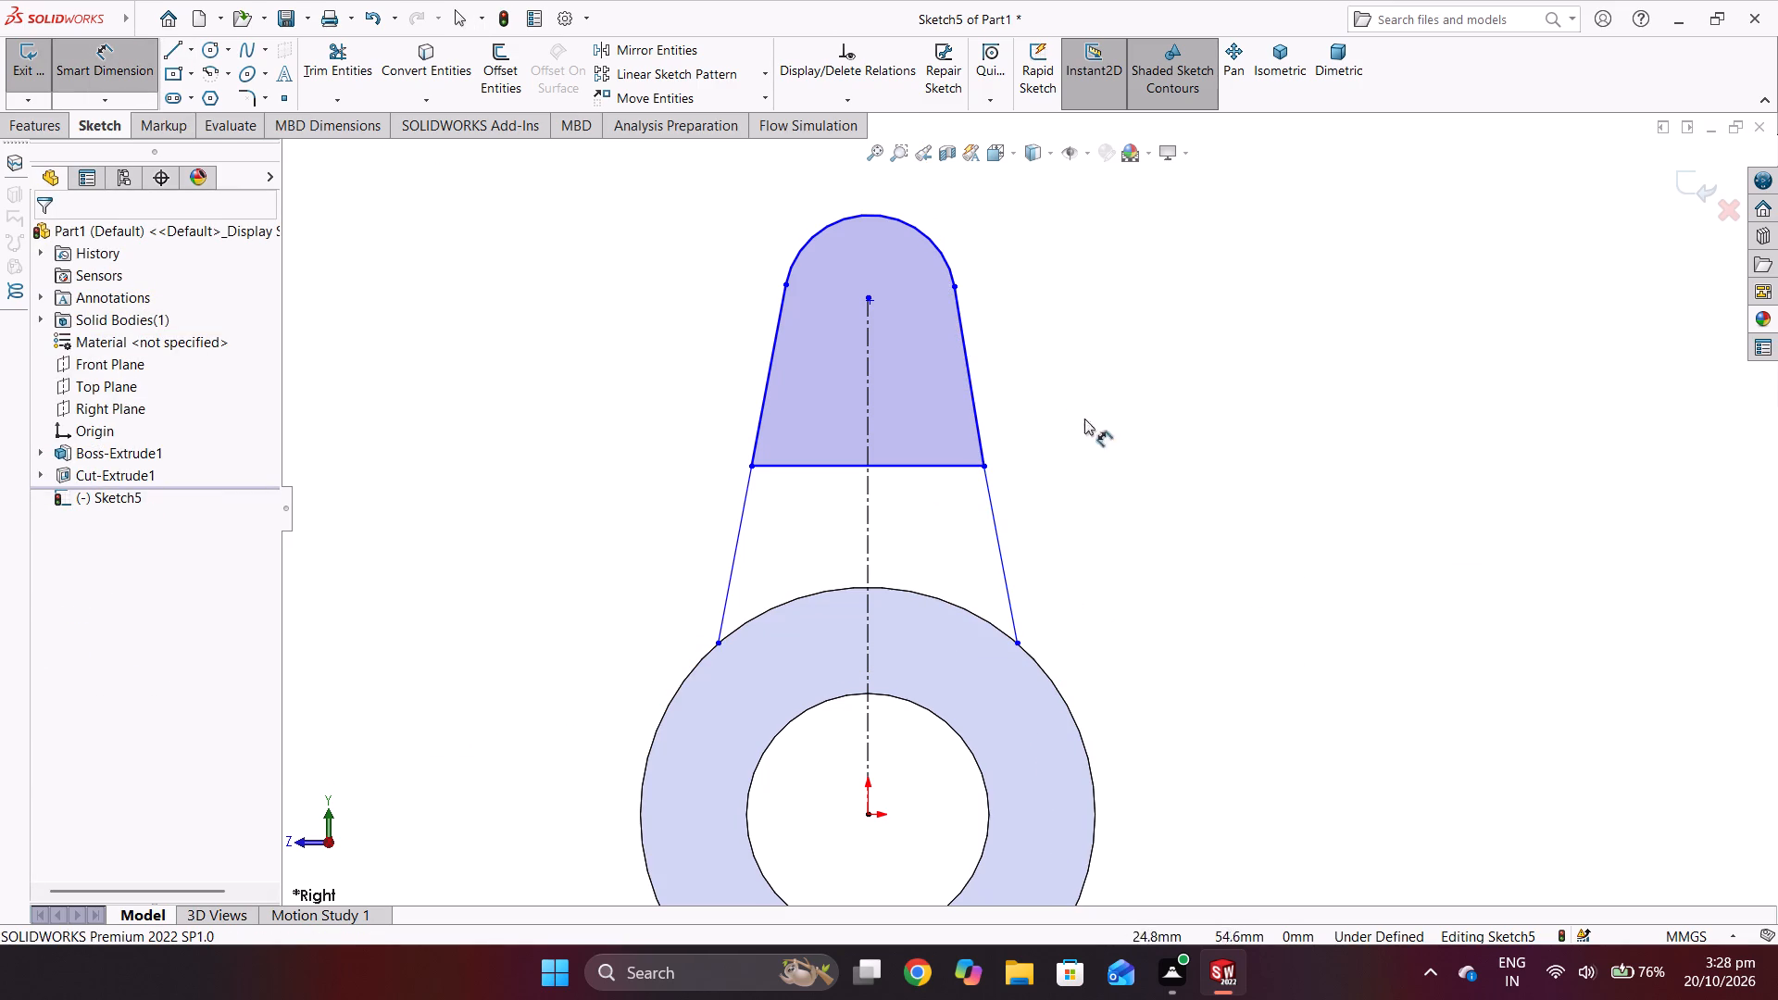
click(871, 547)
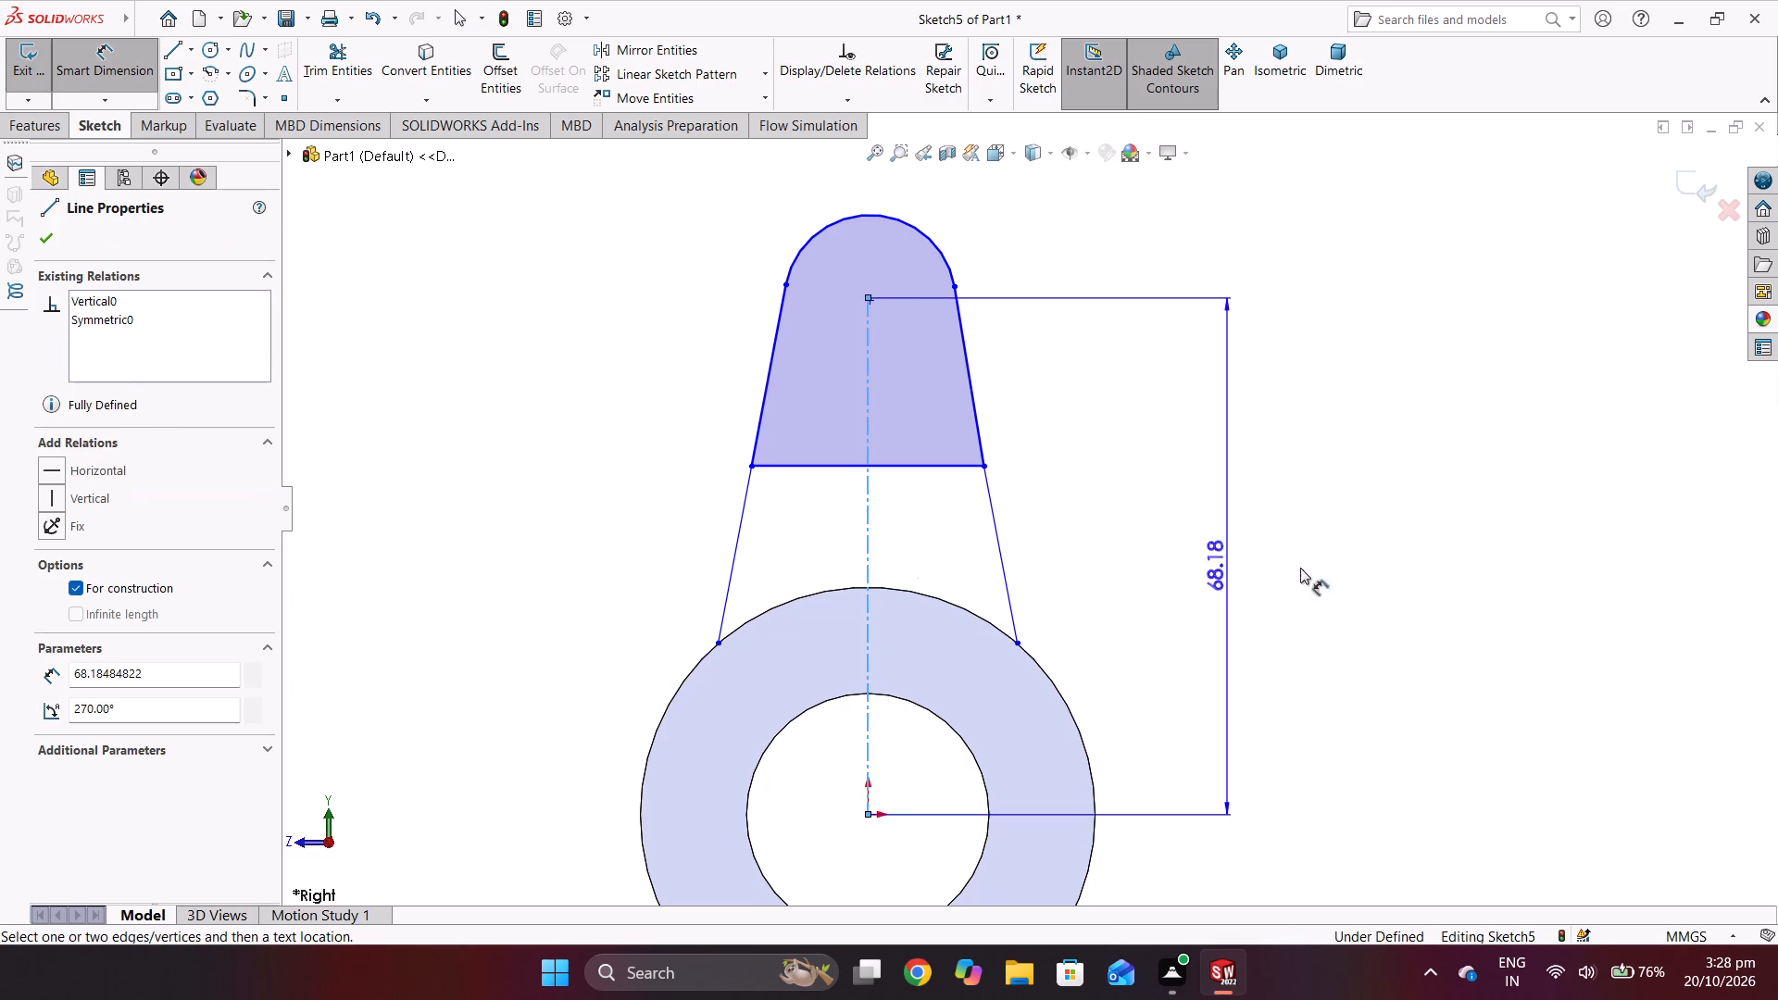
click(1483, 542)
text(80)
key(Return)
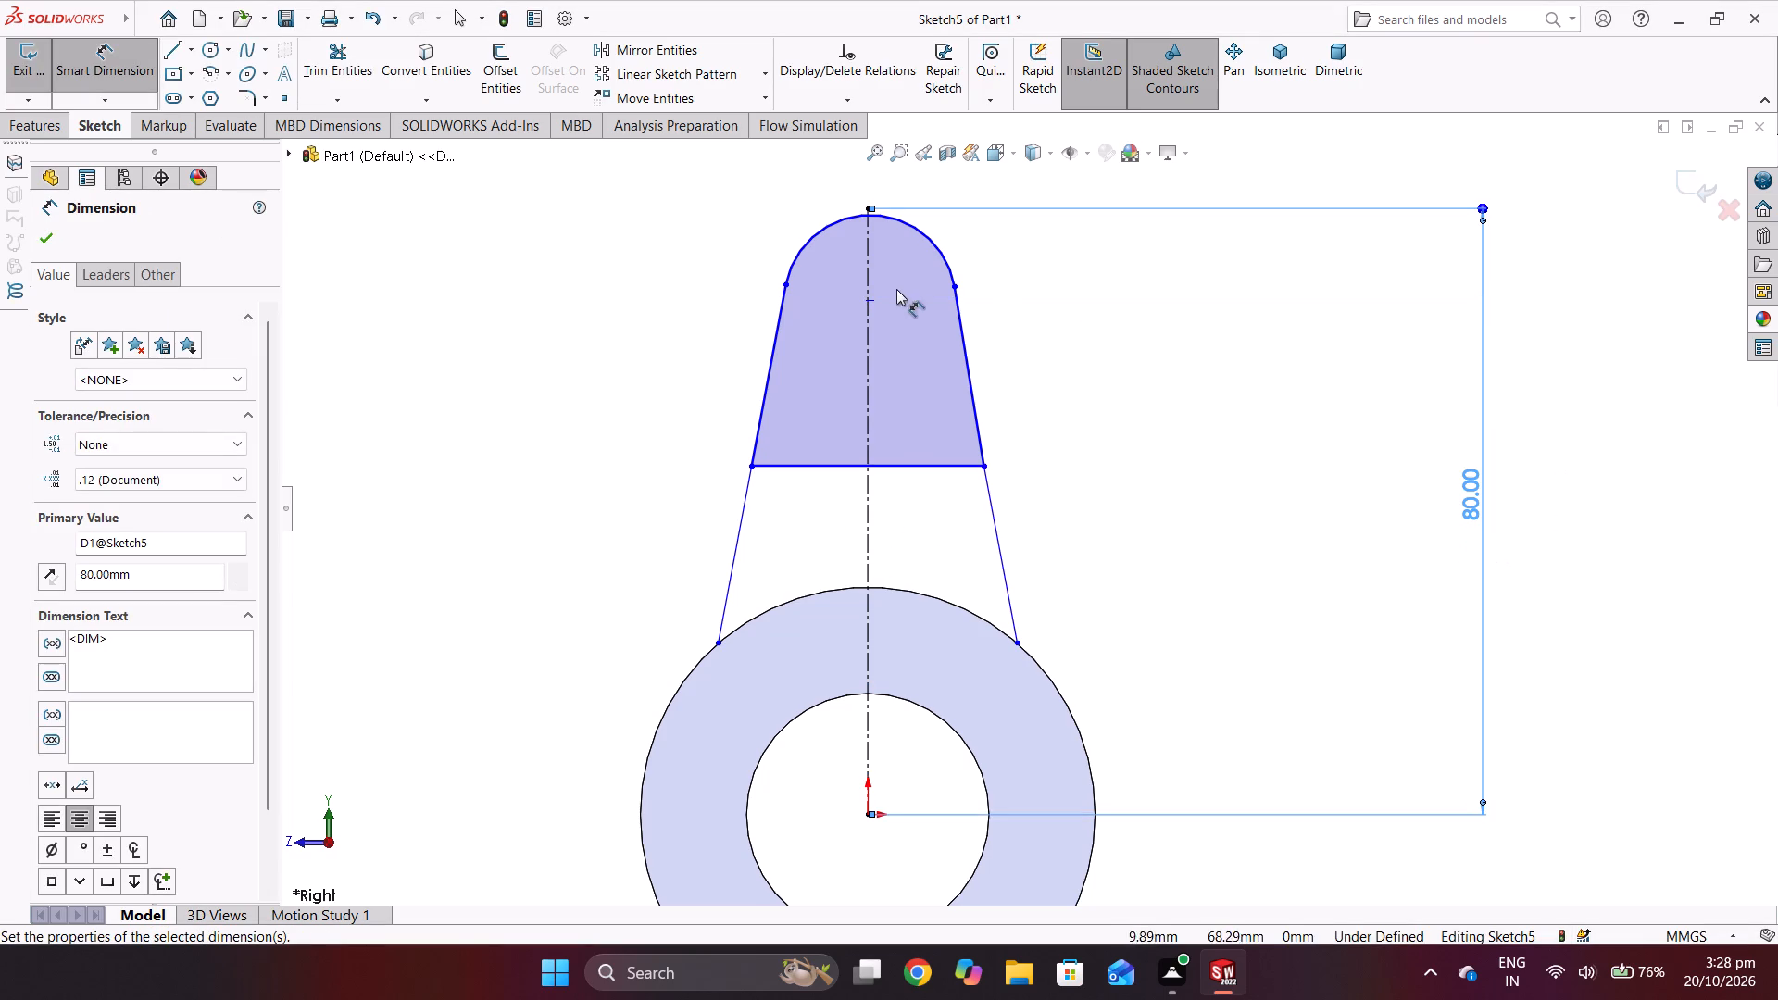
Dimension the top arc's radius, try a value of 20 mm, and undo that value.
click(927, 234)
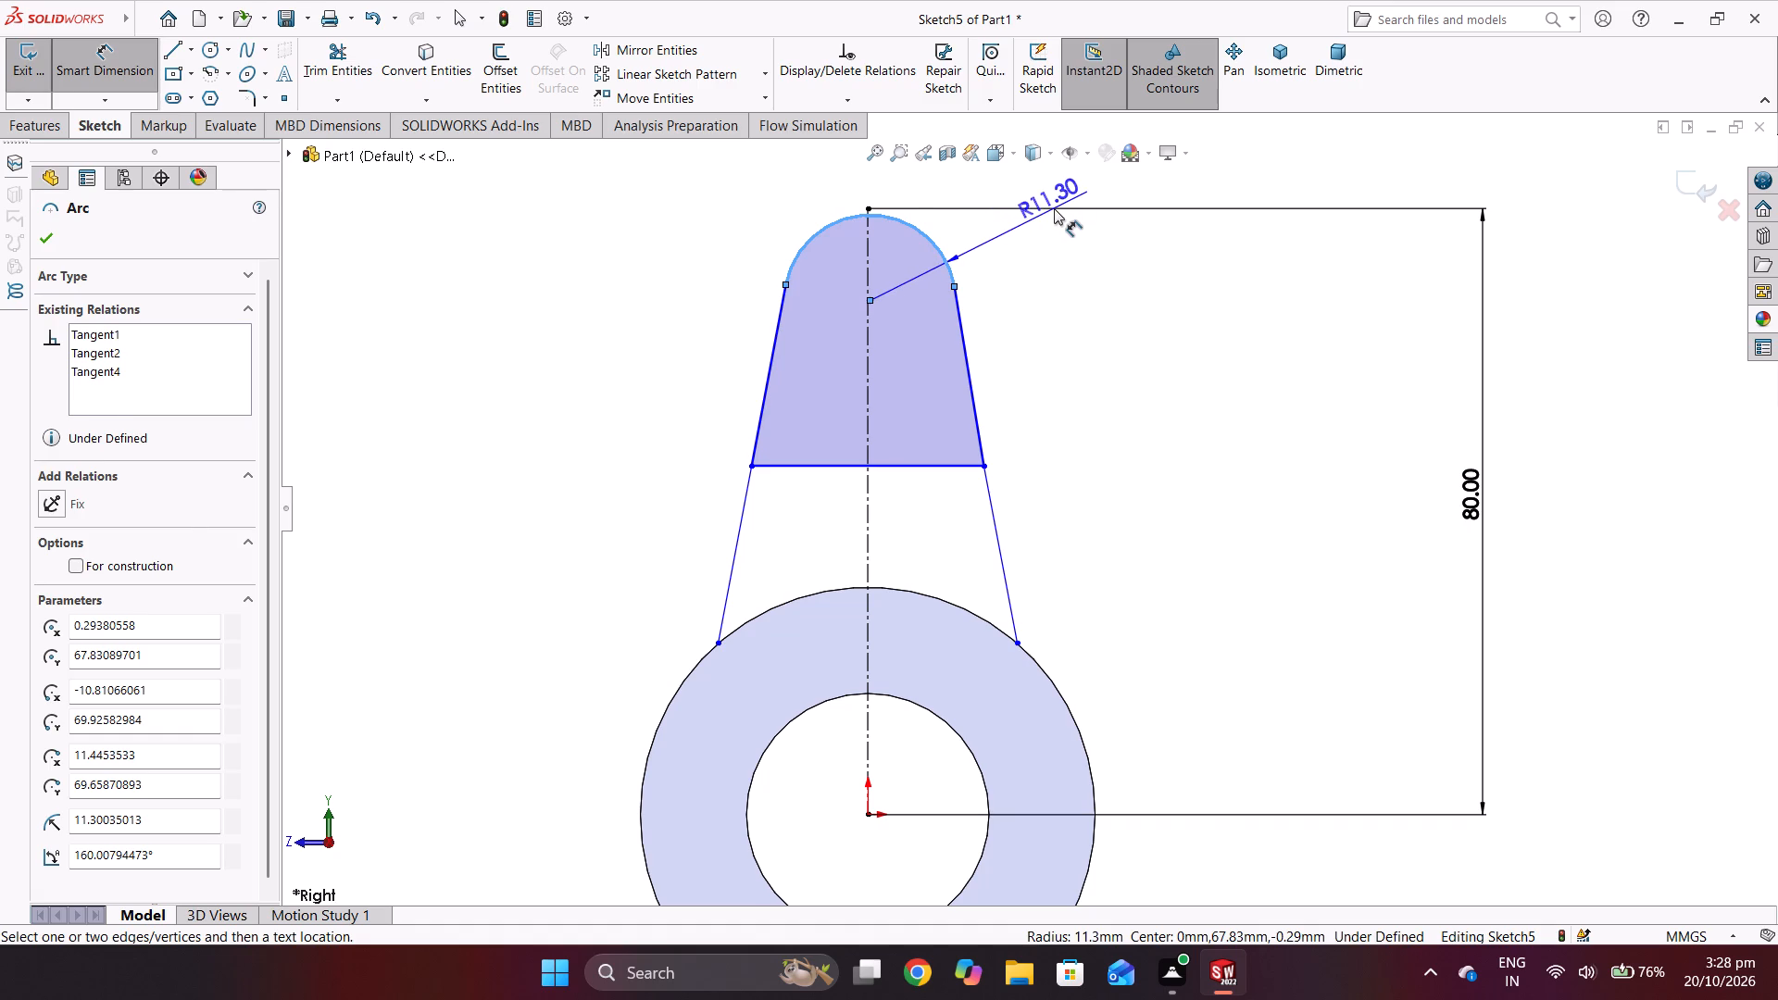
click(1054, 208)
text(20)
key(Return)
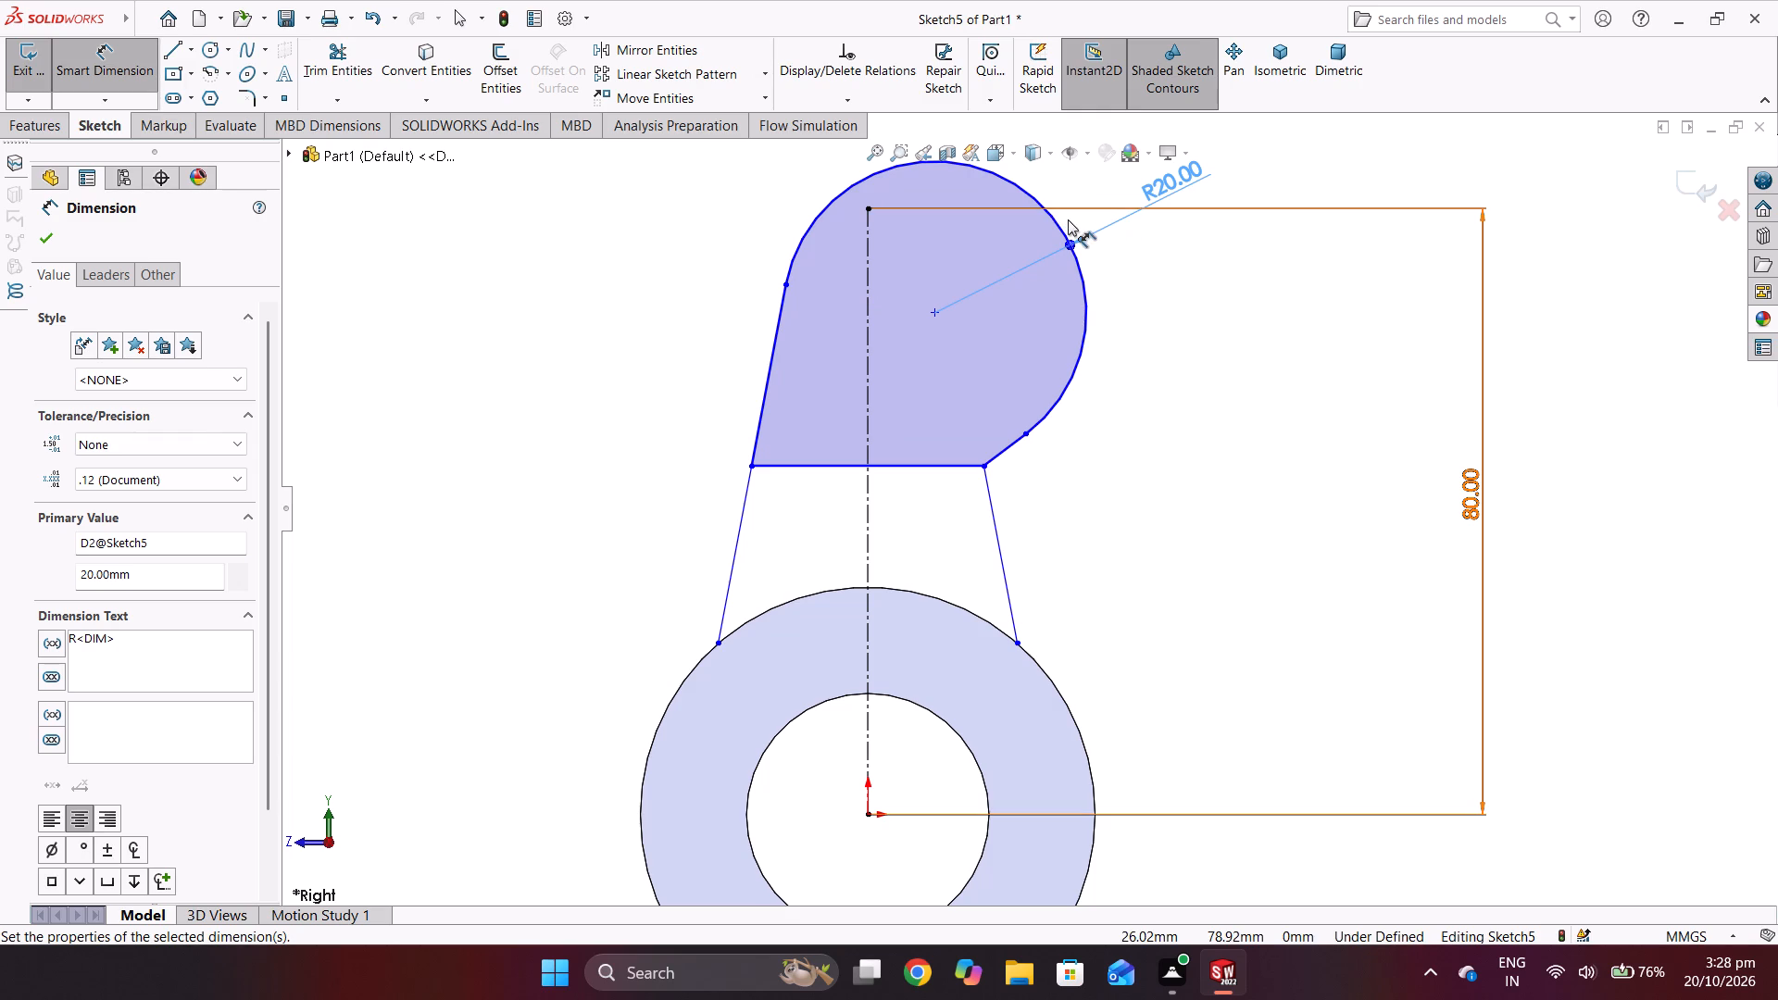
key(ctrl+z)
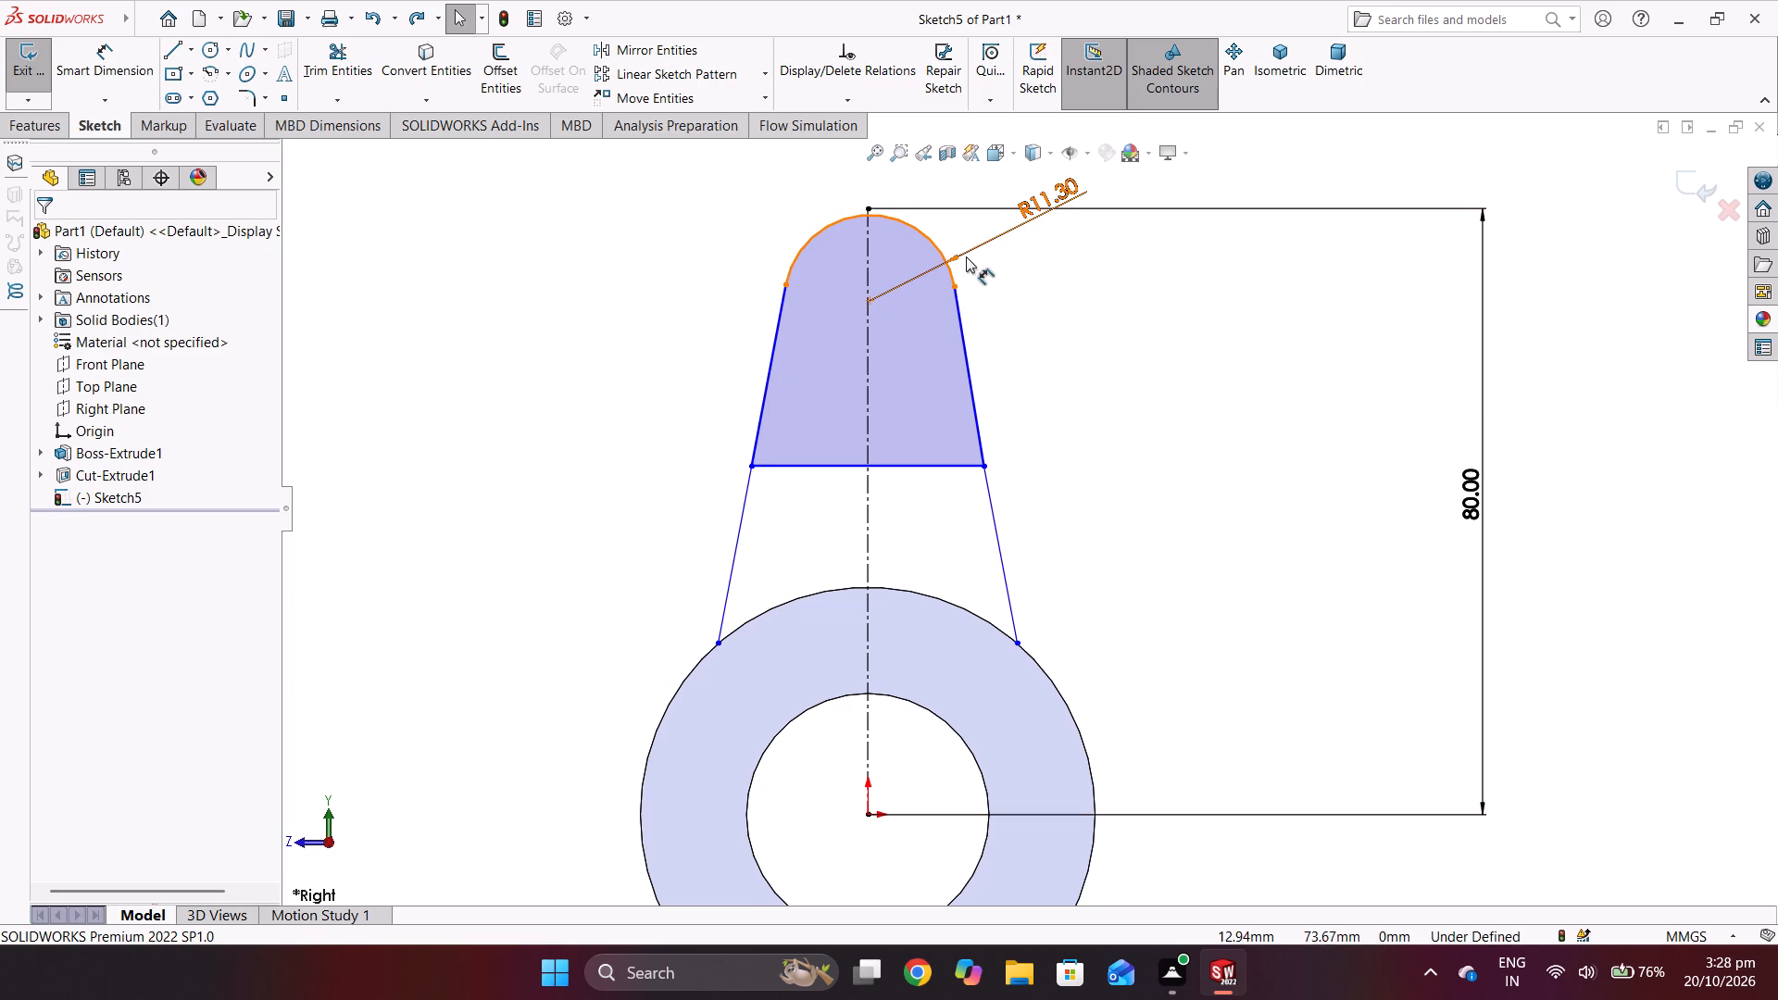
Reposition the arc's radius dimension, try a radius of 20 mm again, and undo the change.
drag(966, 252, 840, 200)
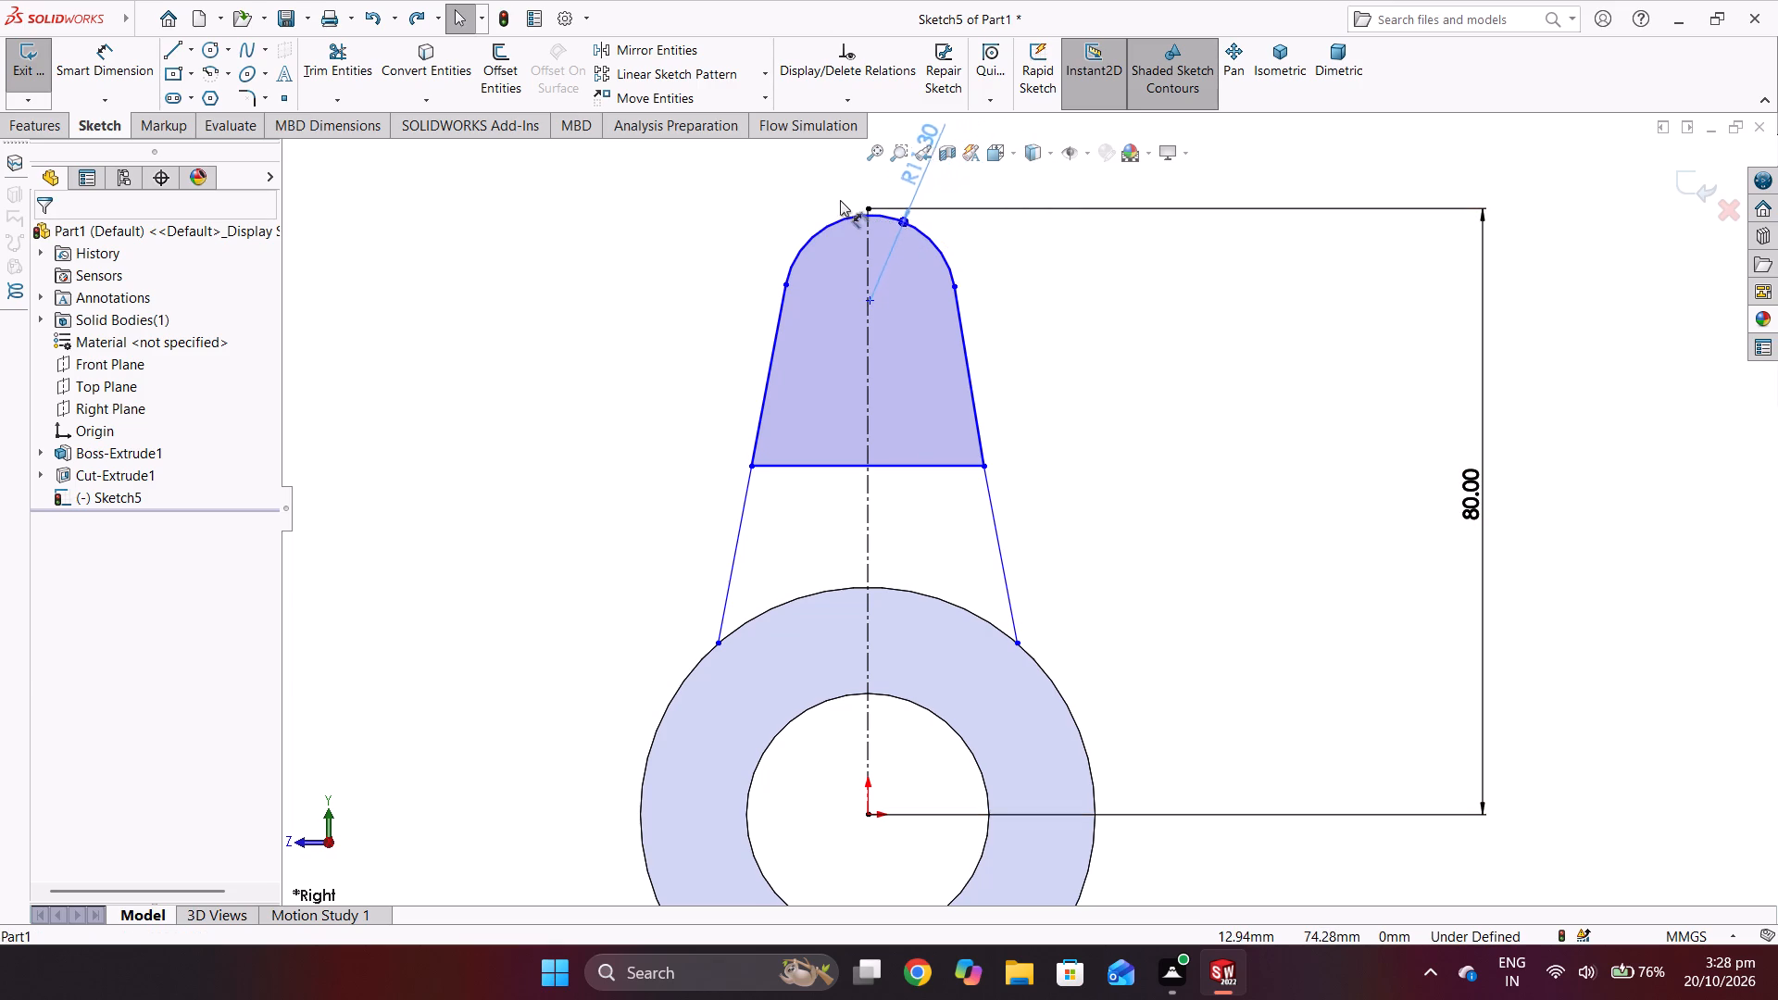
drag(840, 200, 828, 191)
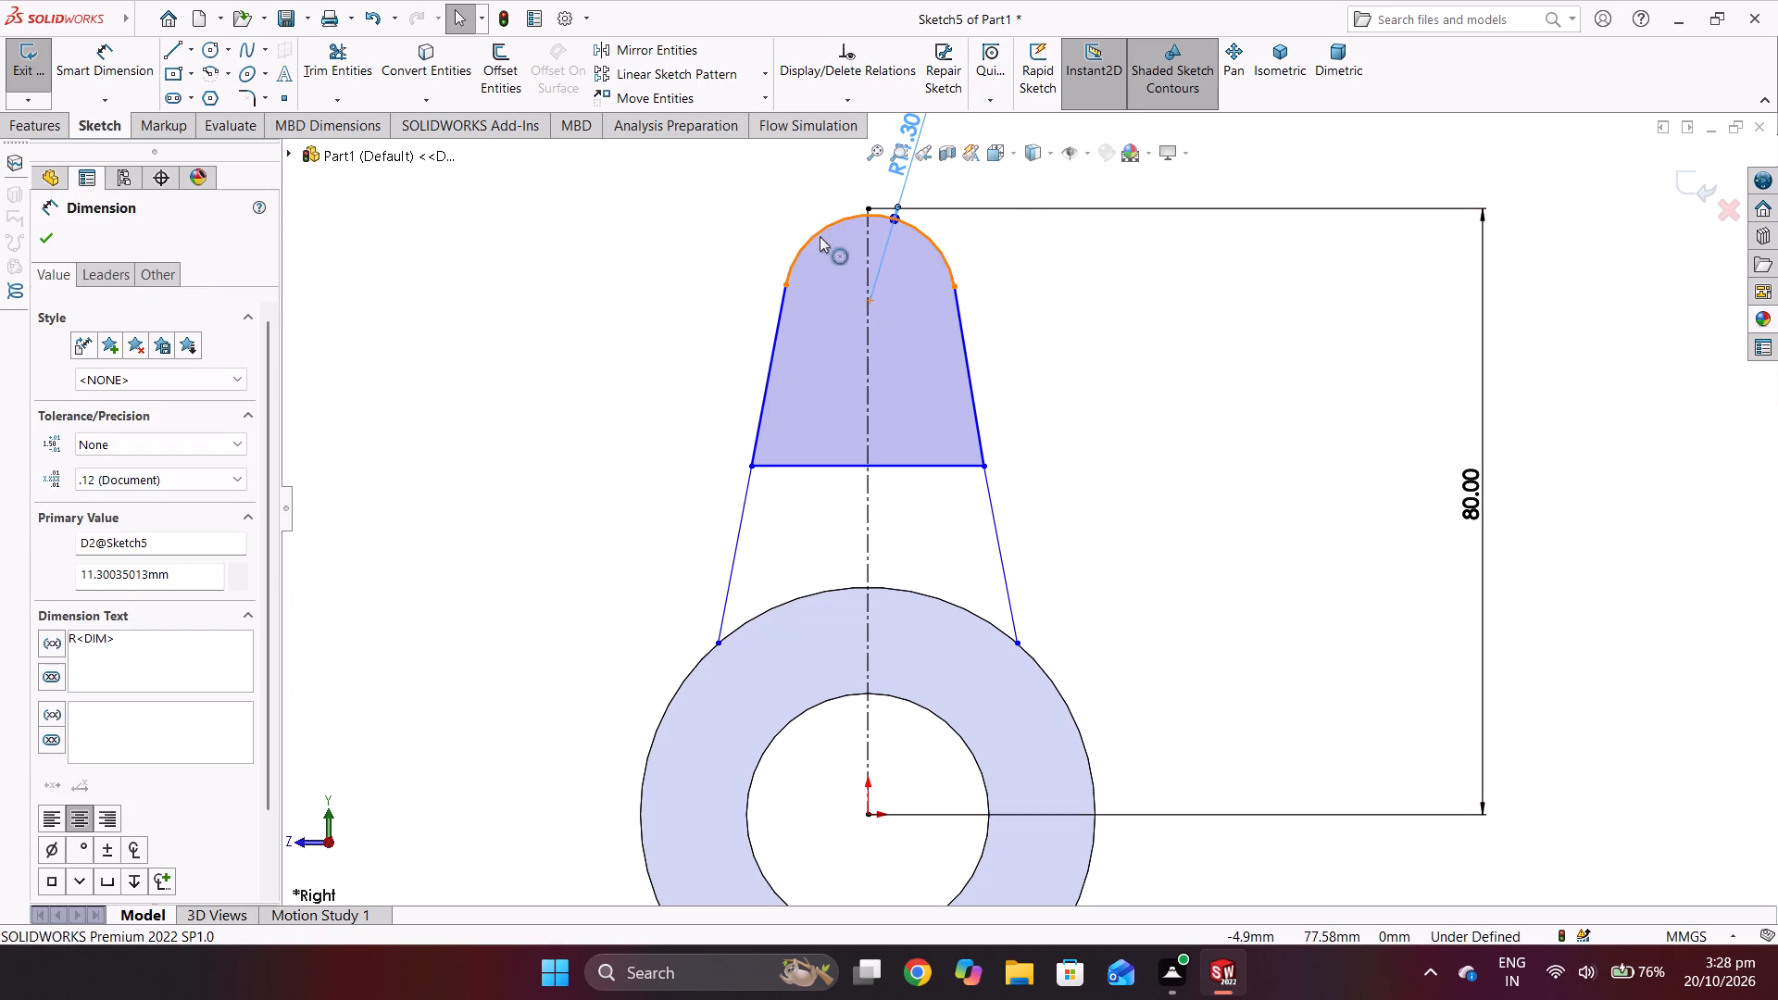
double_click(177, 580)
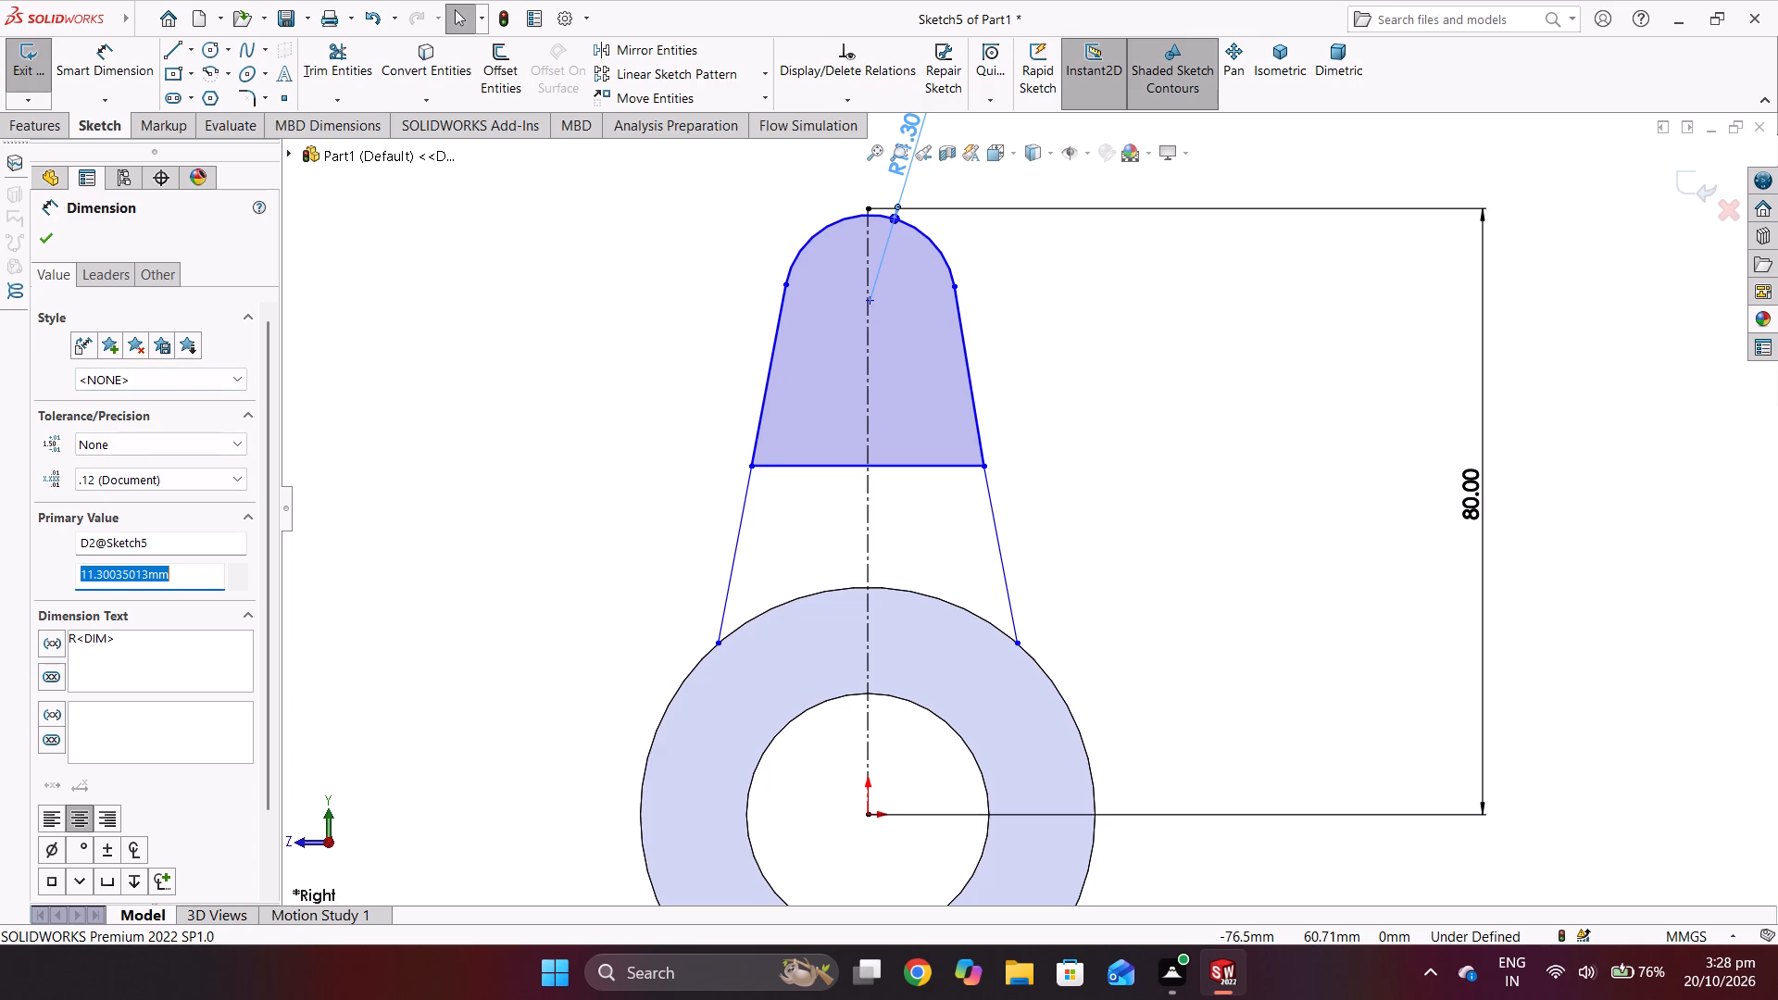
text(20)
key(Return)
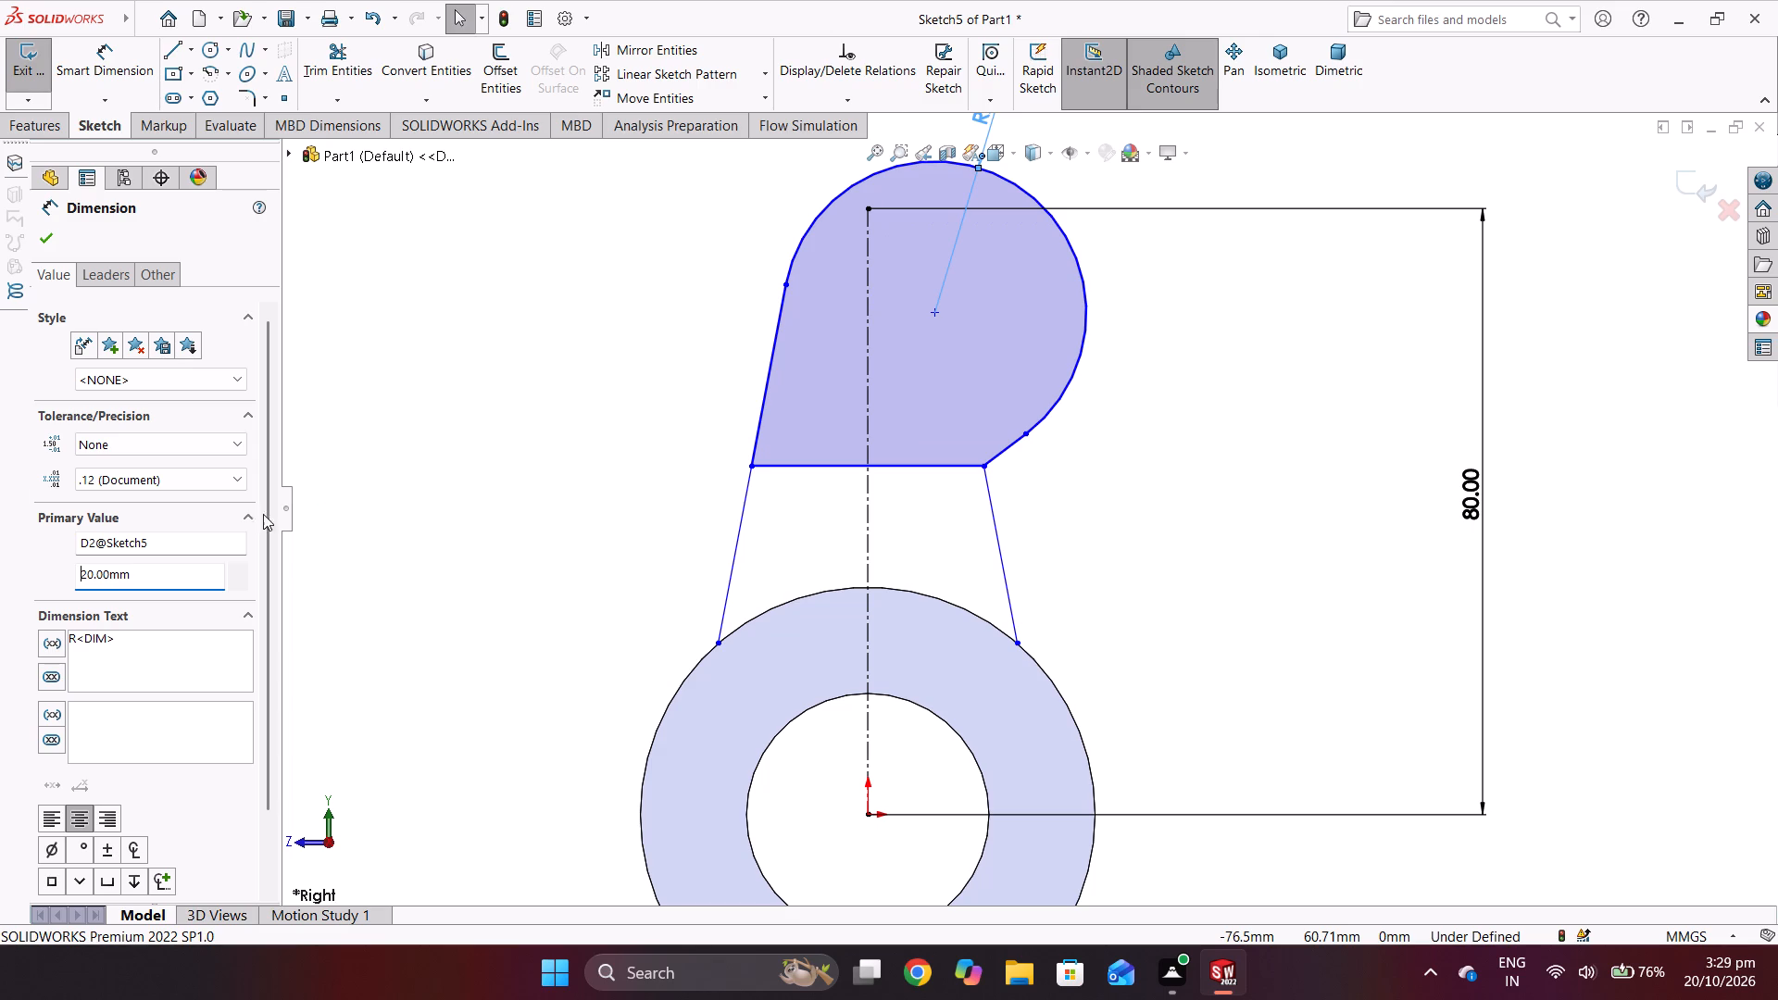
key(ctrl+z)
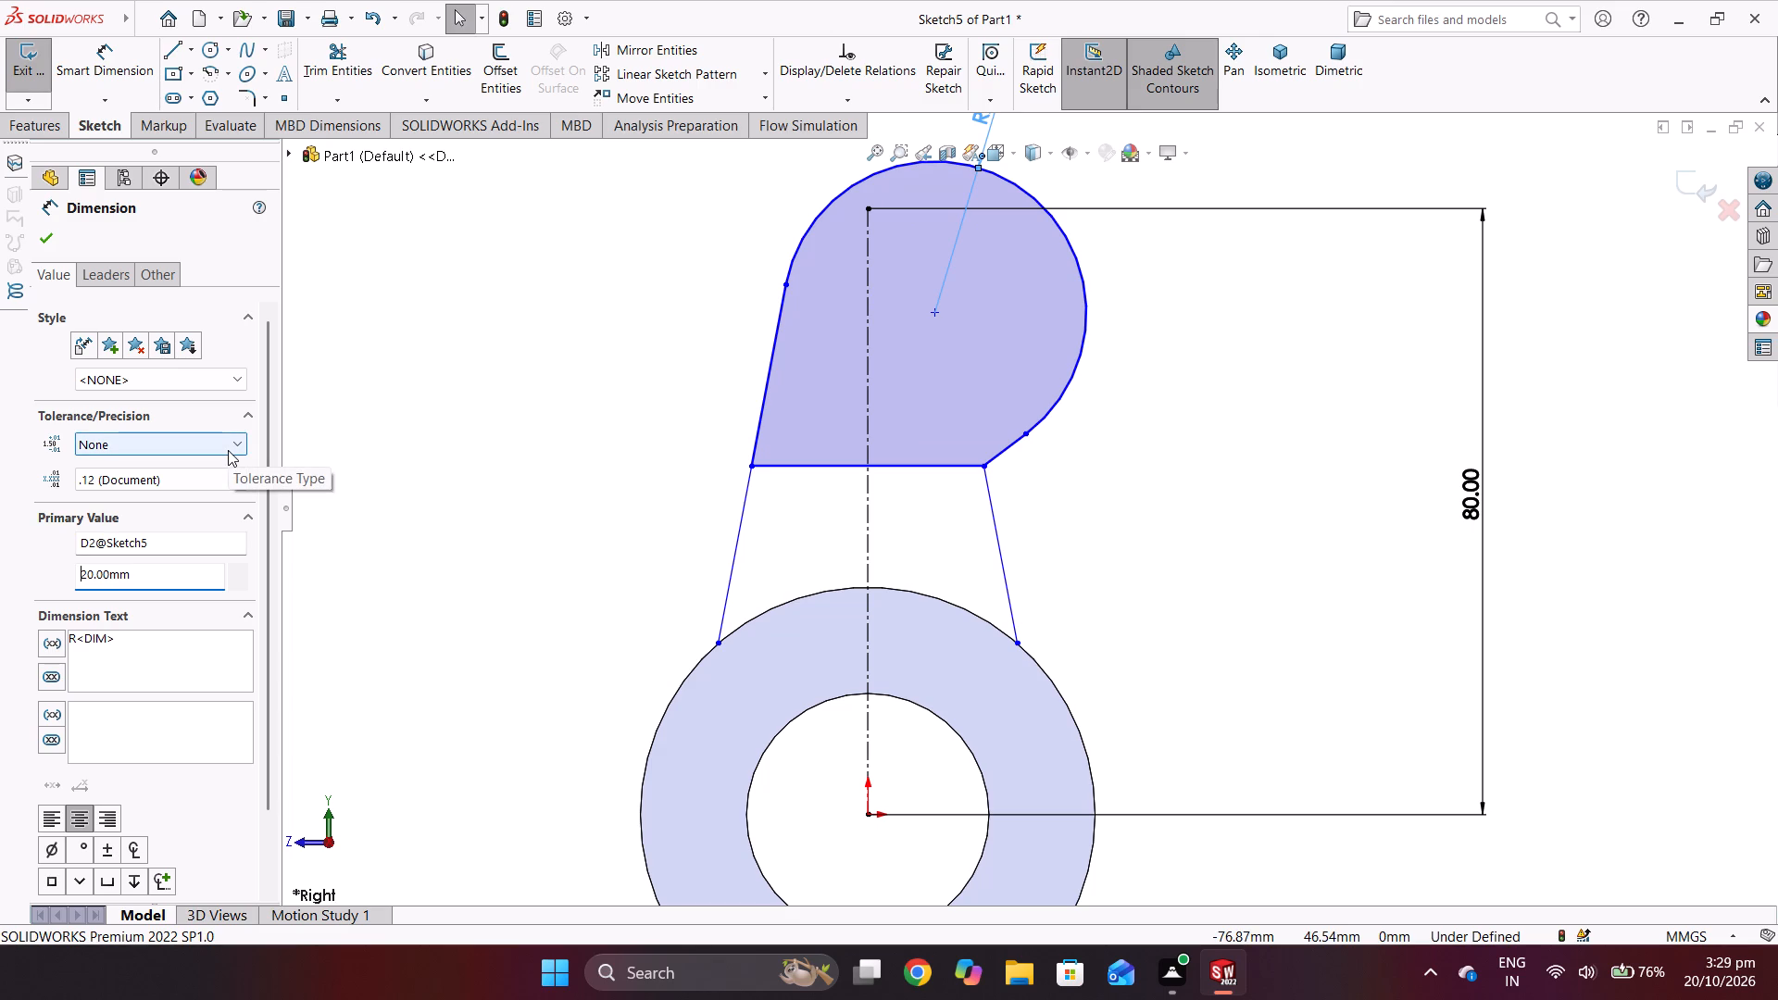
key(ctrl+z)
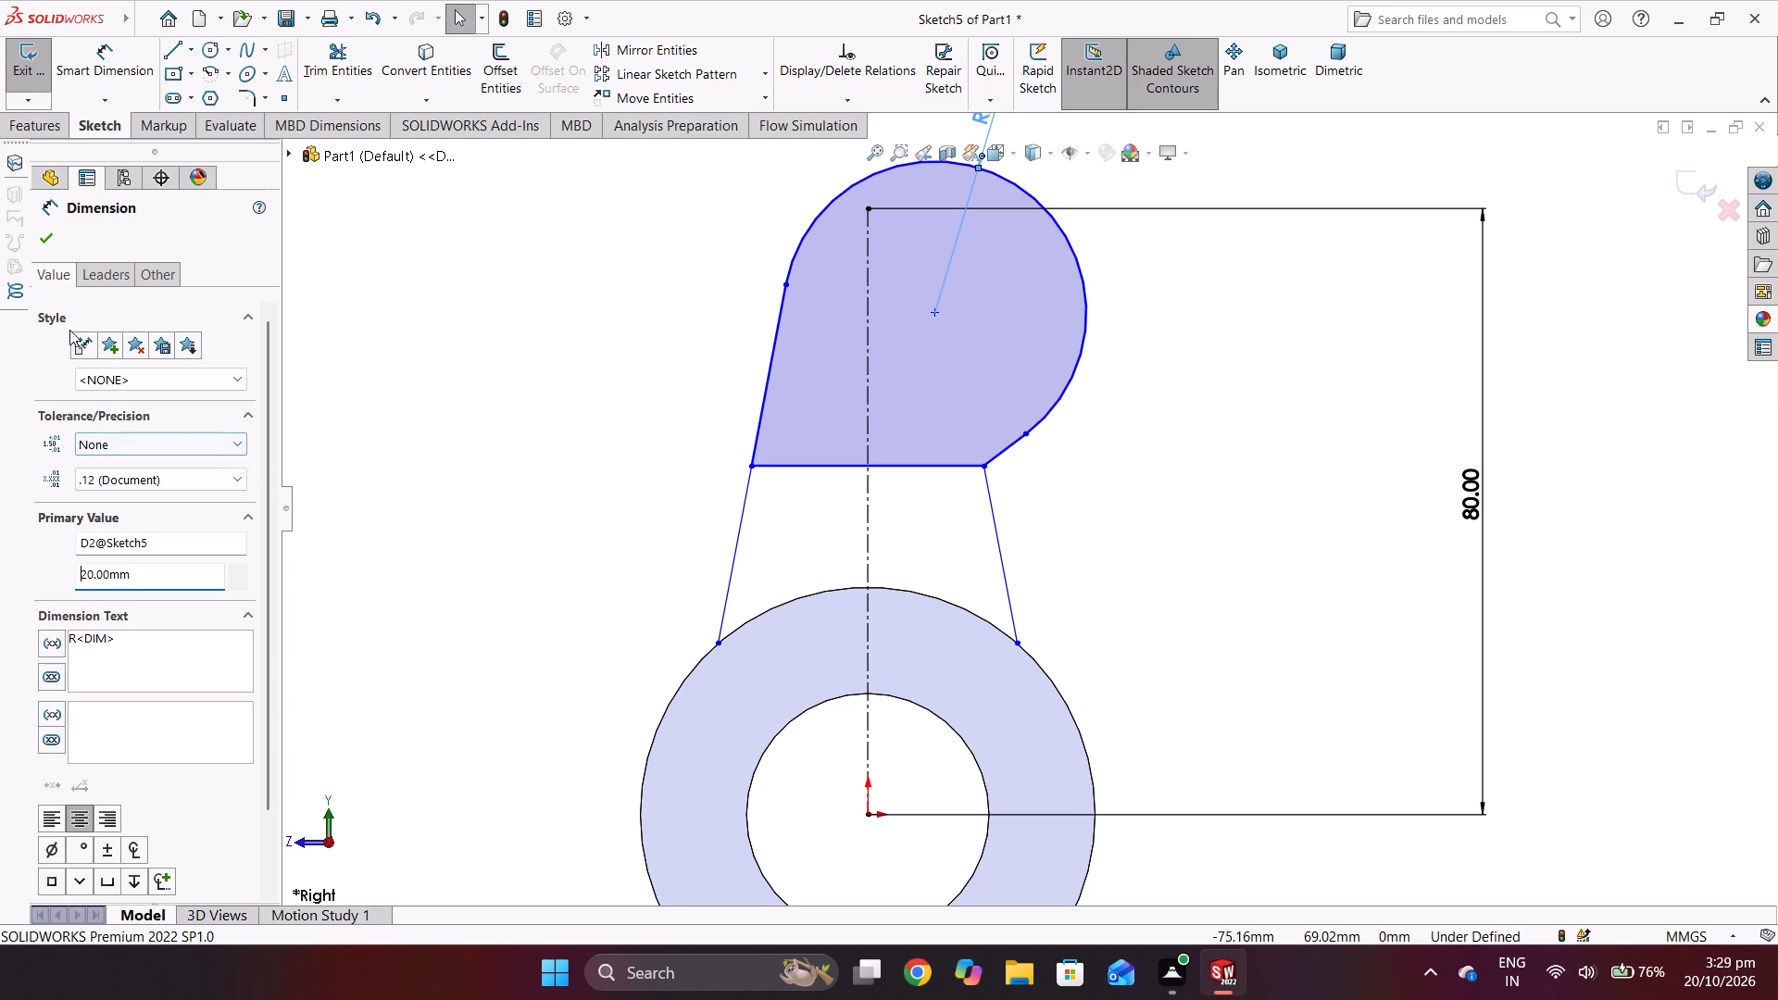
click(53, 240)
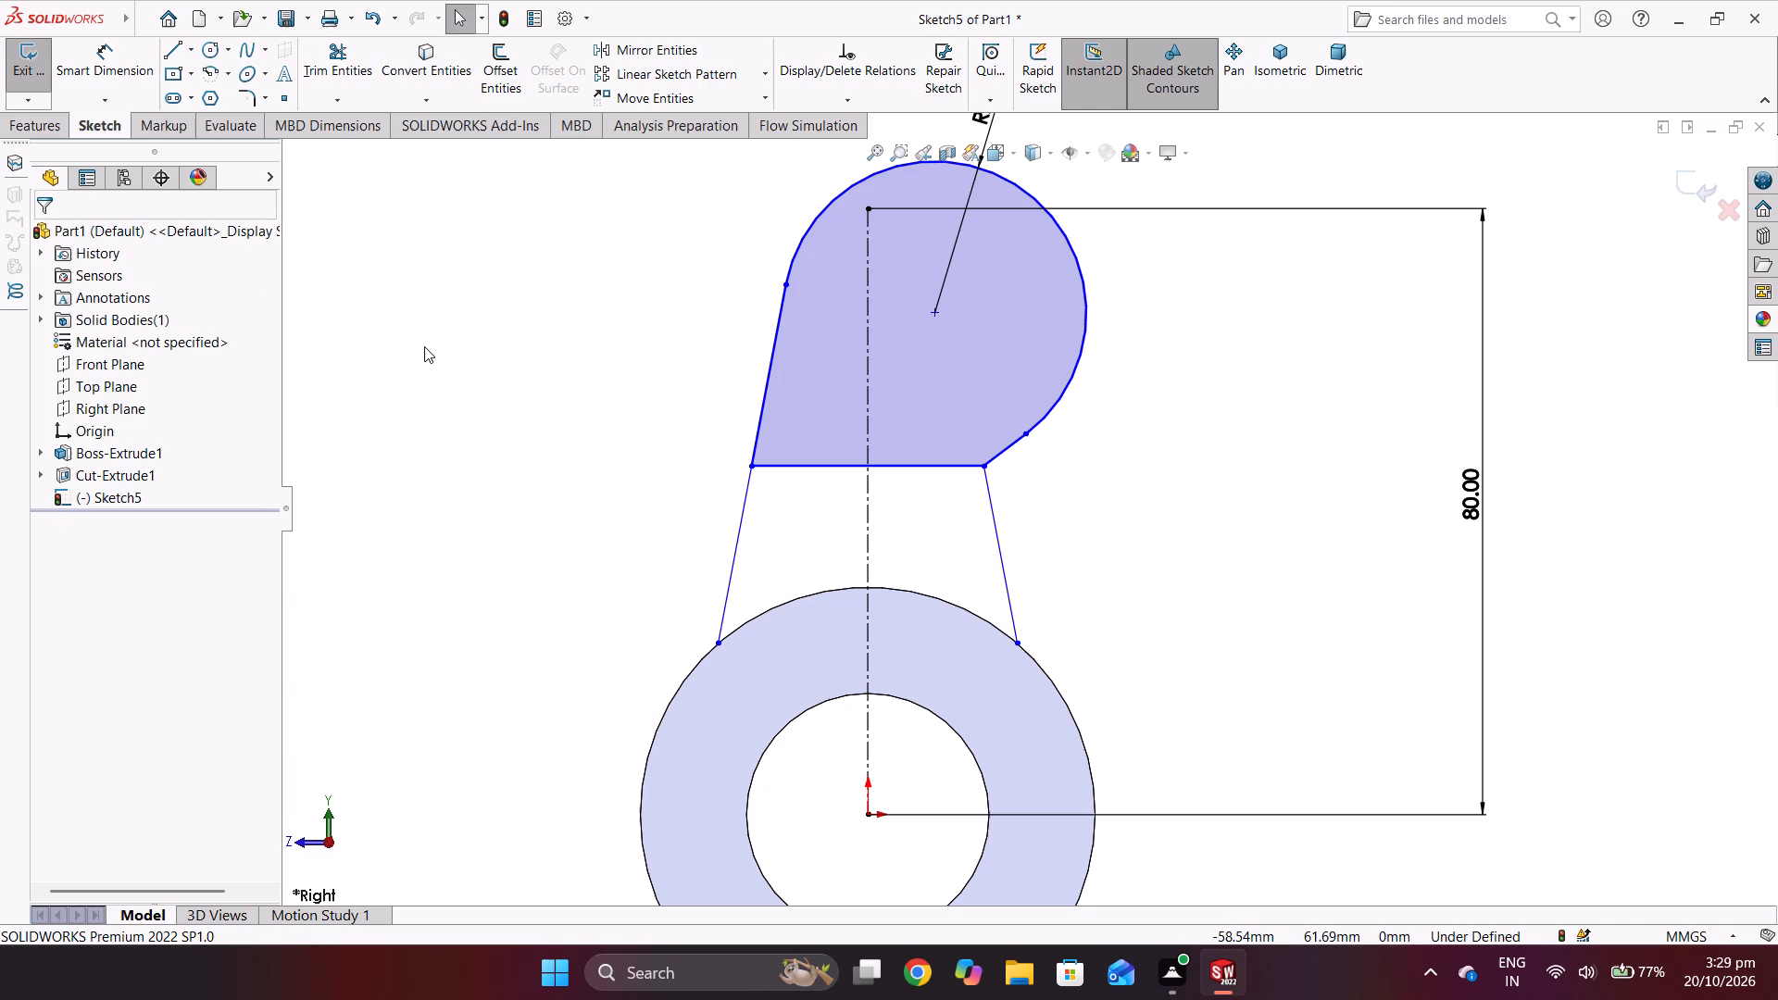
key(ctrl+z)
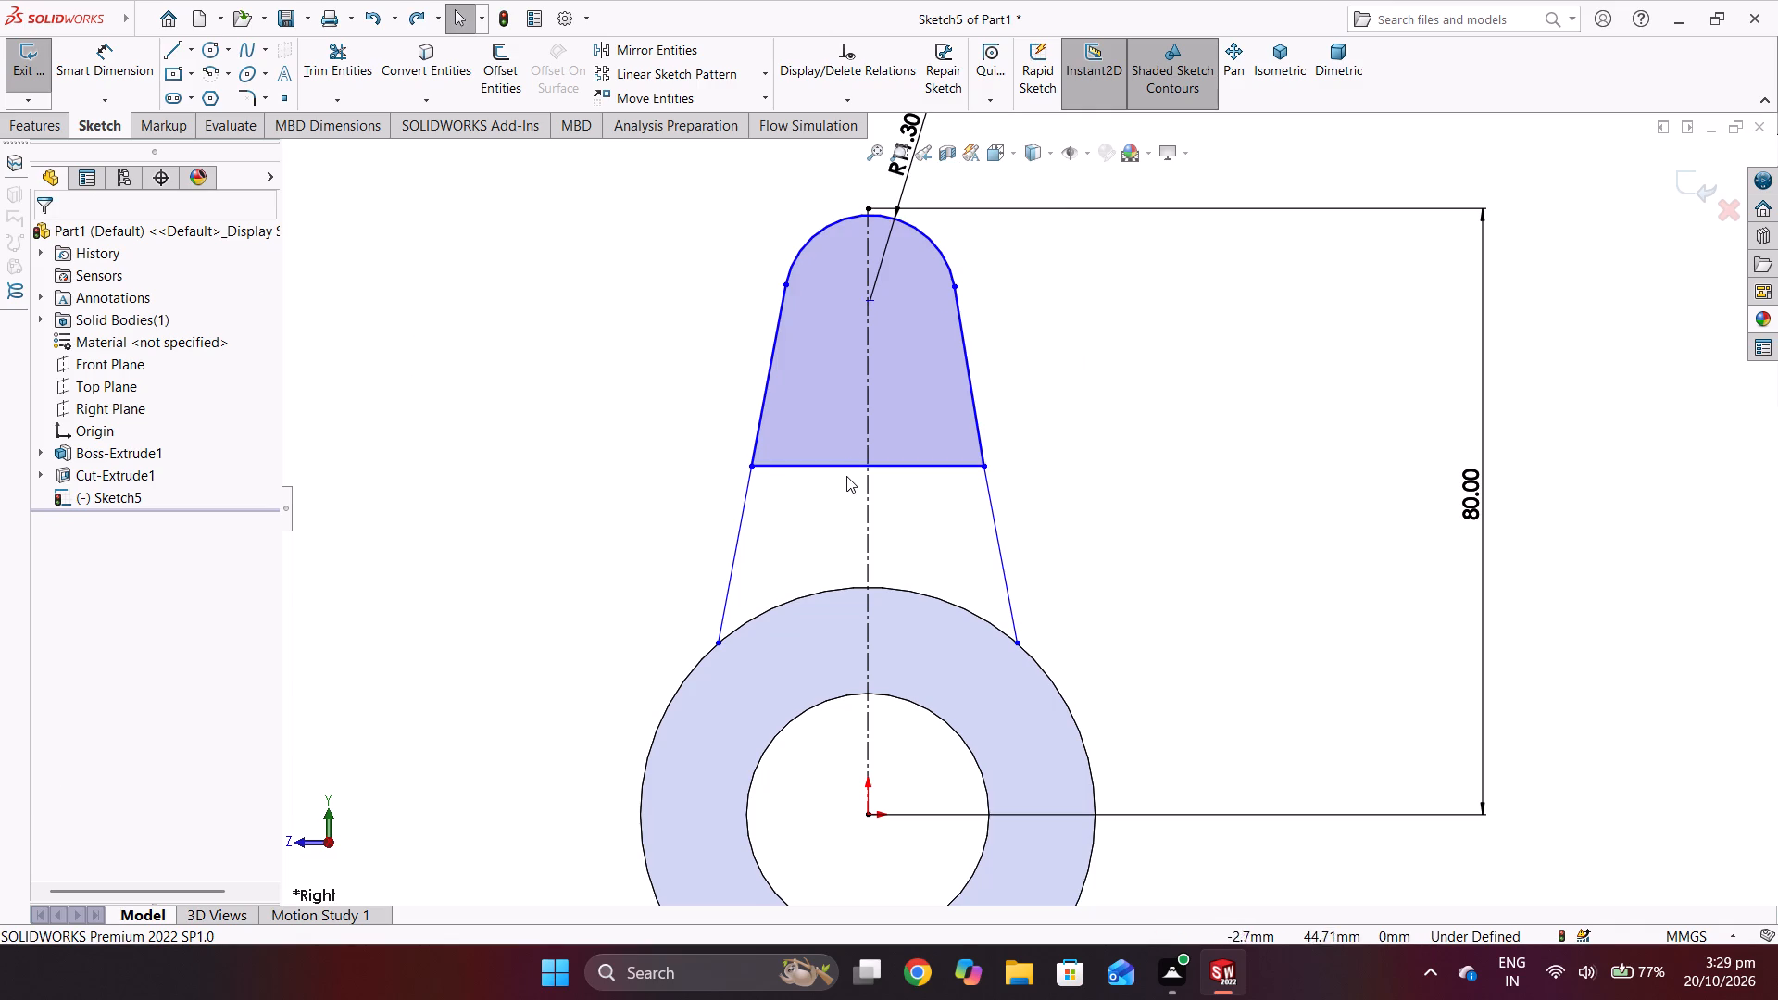
Delete the profile's horizontal base line between the two side lines.
click(846, 469)
key(Delete)
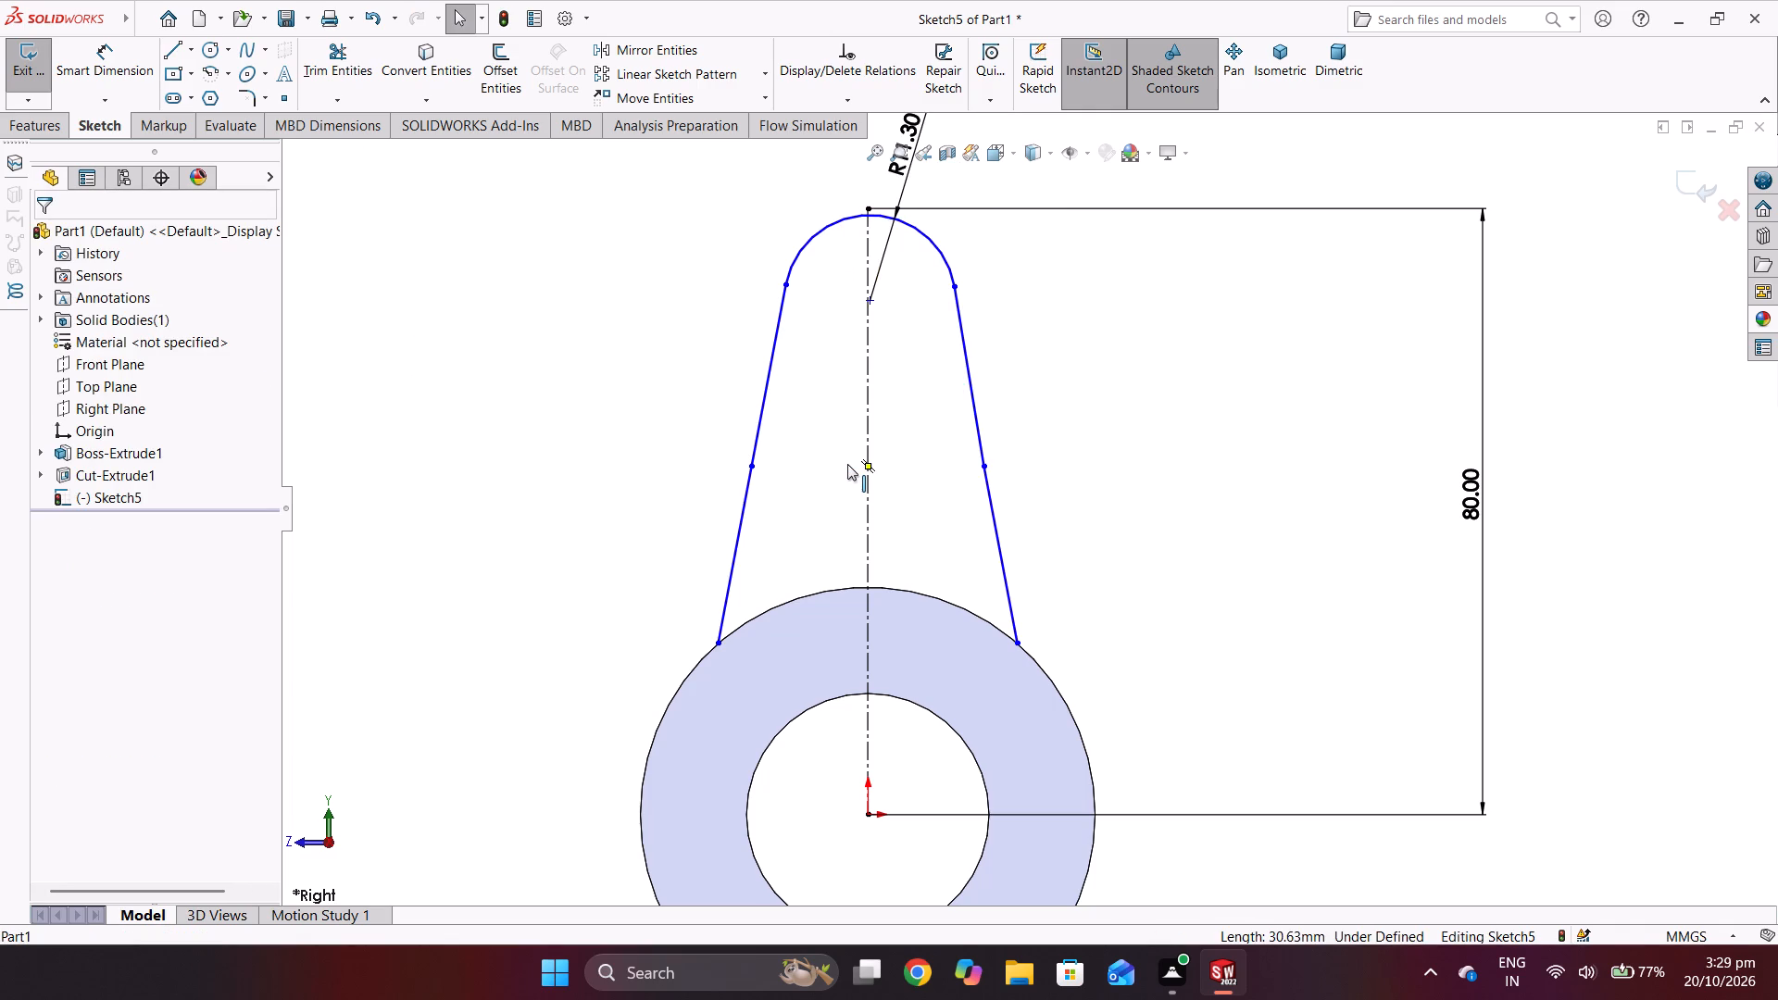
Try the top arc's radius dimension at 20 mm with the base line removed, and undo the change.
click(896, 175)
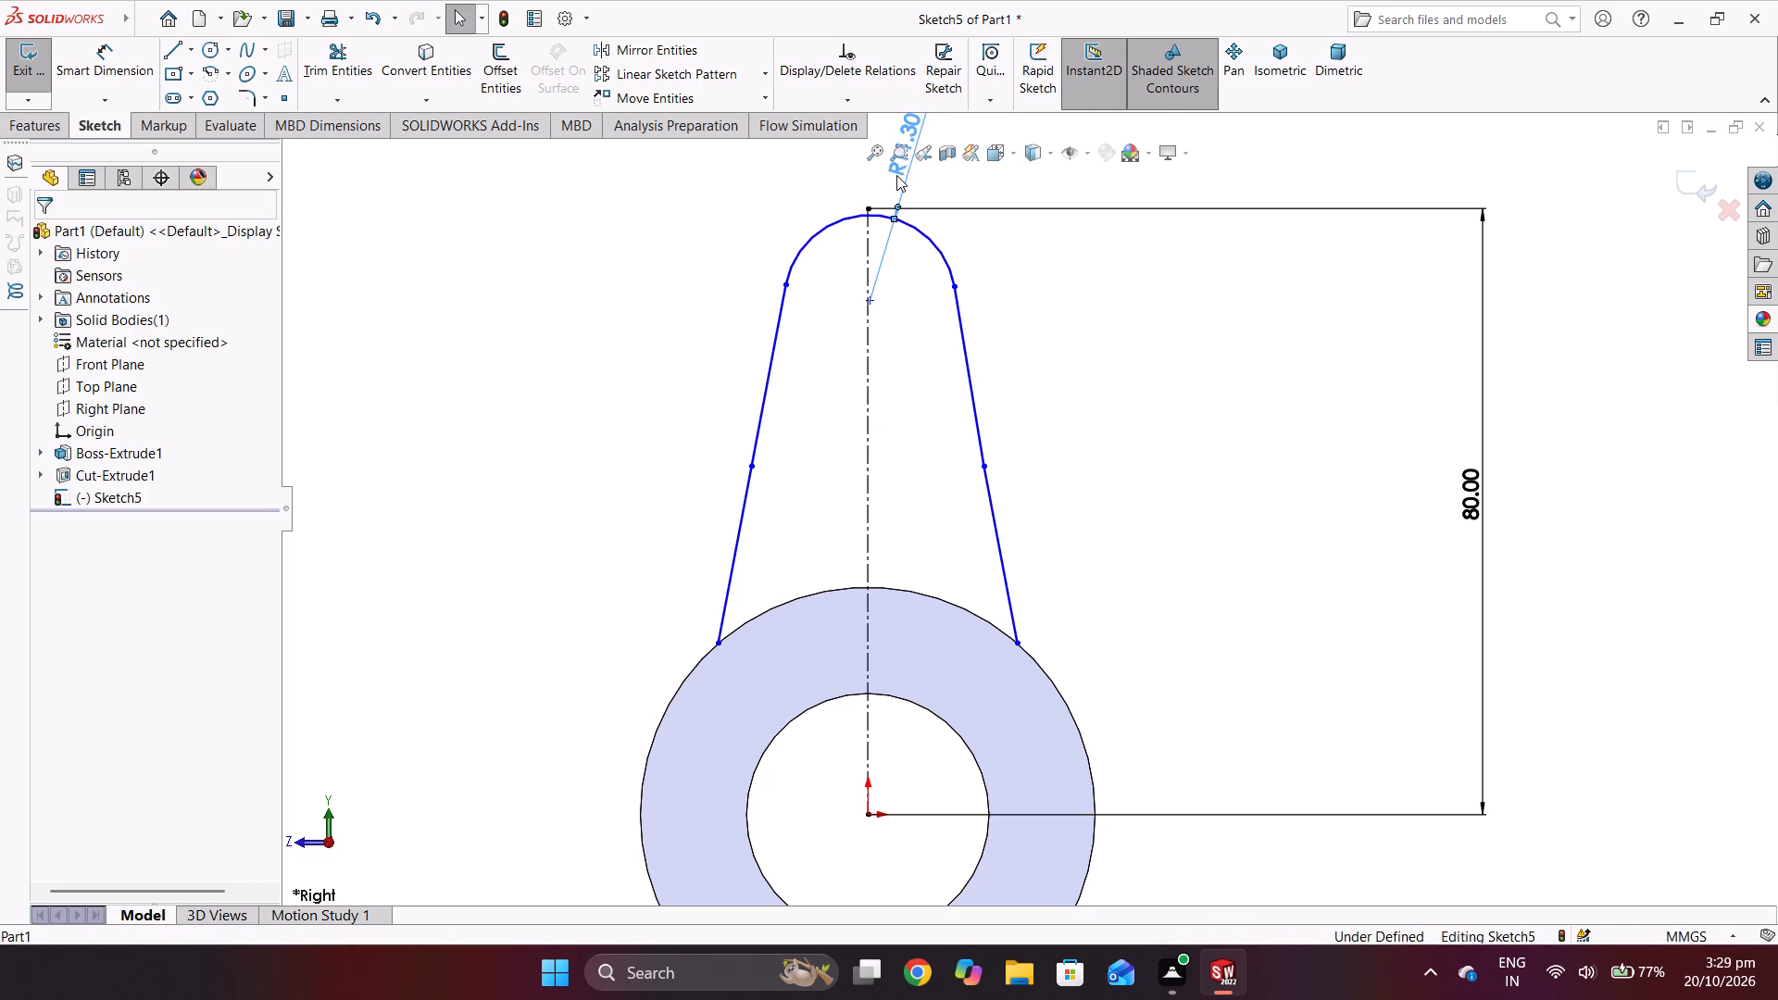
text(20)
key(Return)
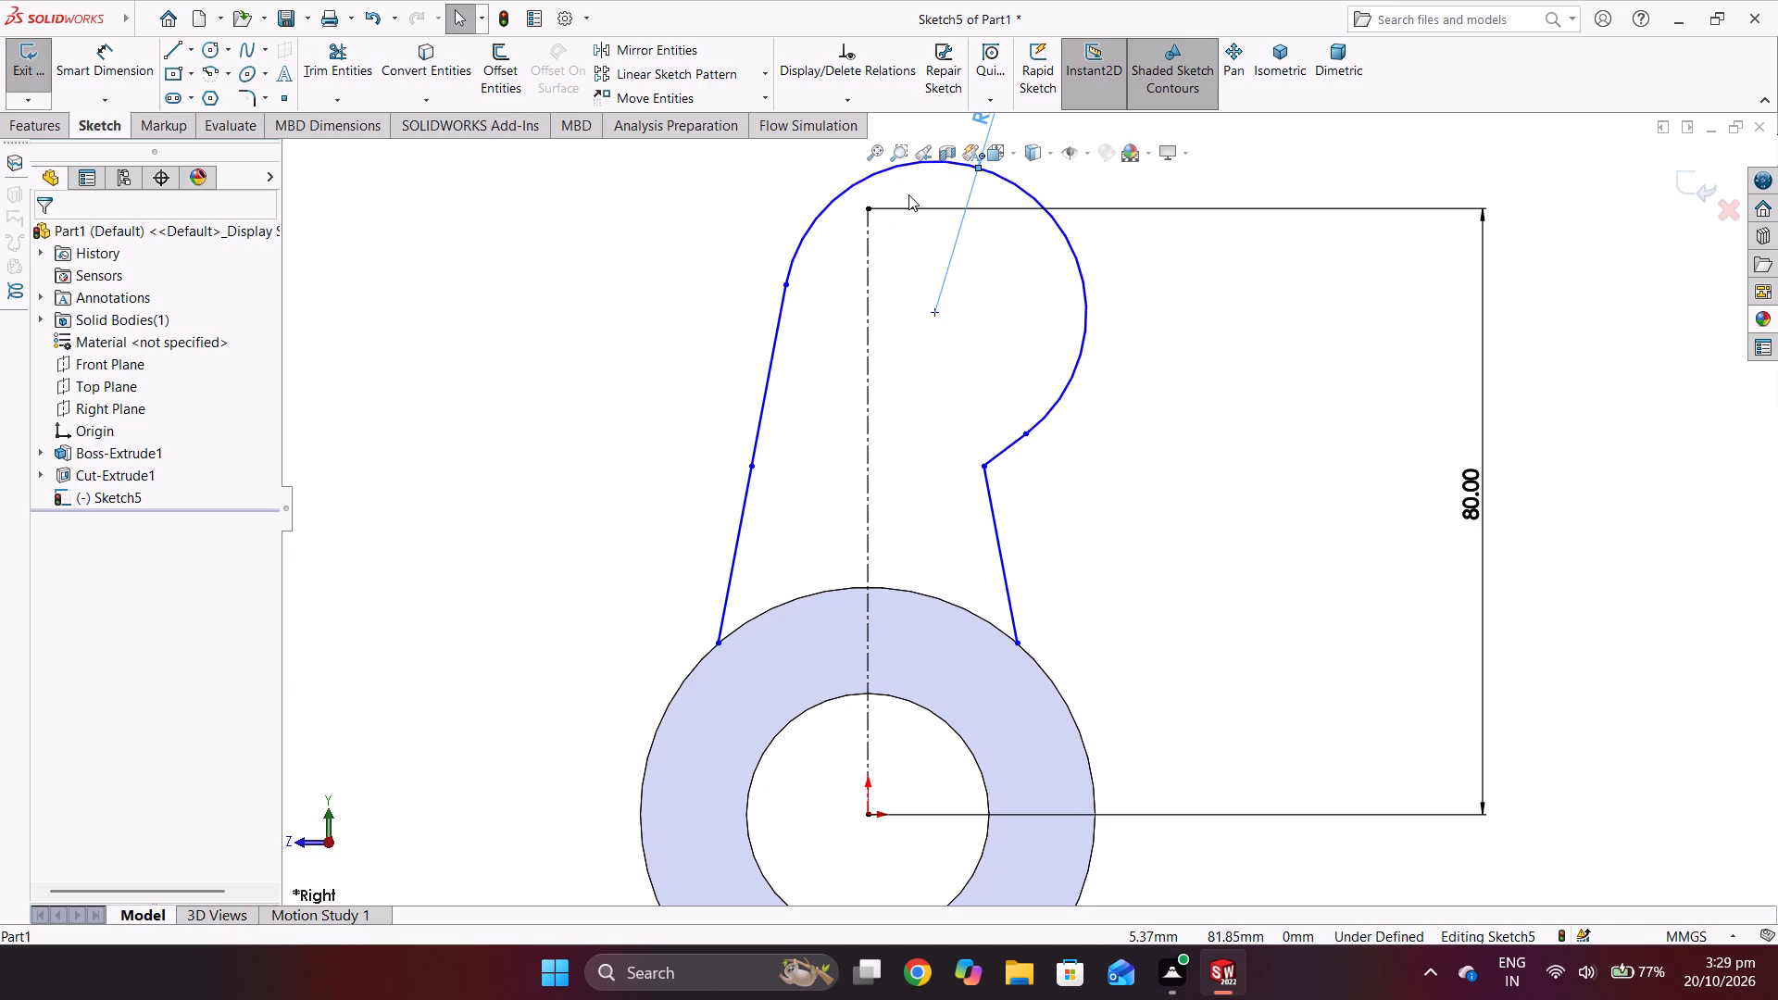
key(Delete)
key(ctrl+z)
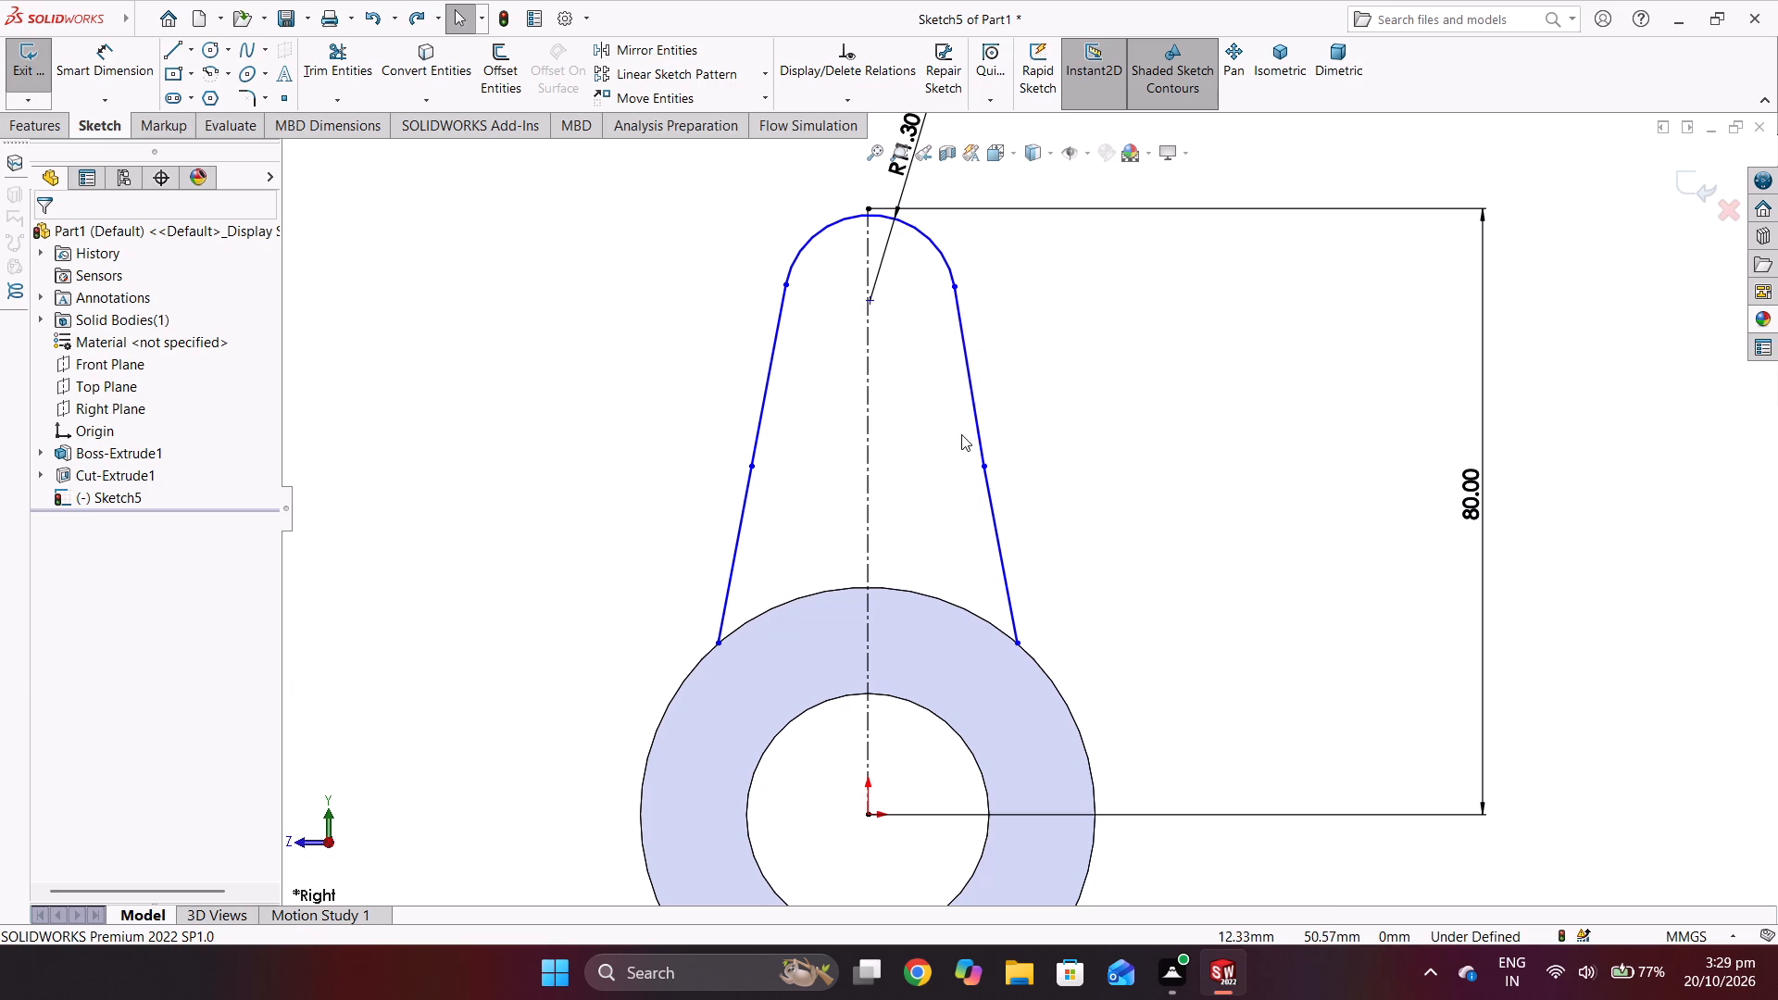
Set the top arc's own radius parameter to 20 mm.
click(918, 230)
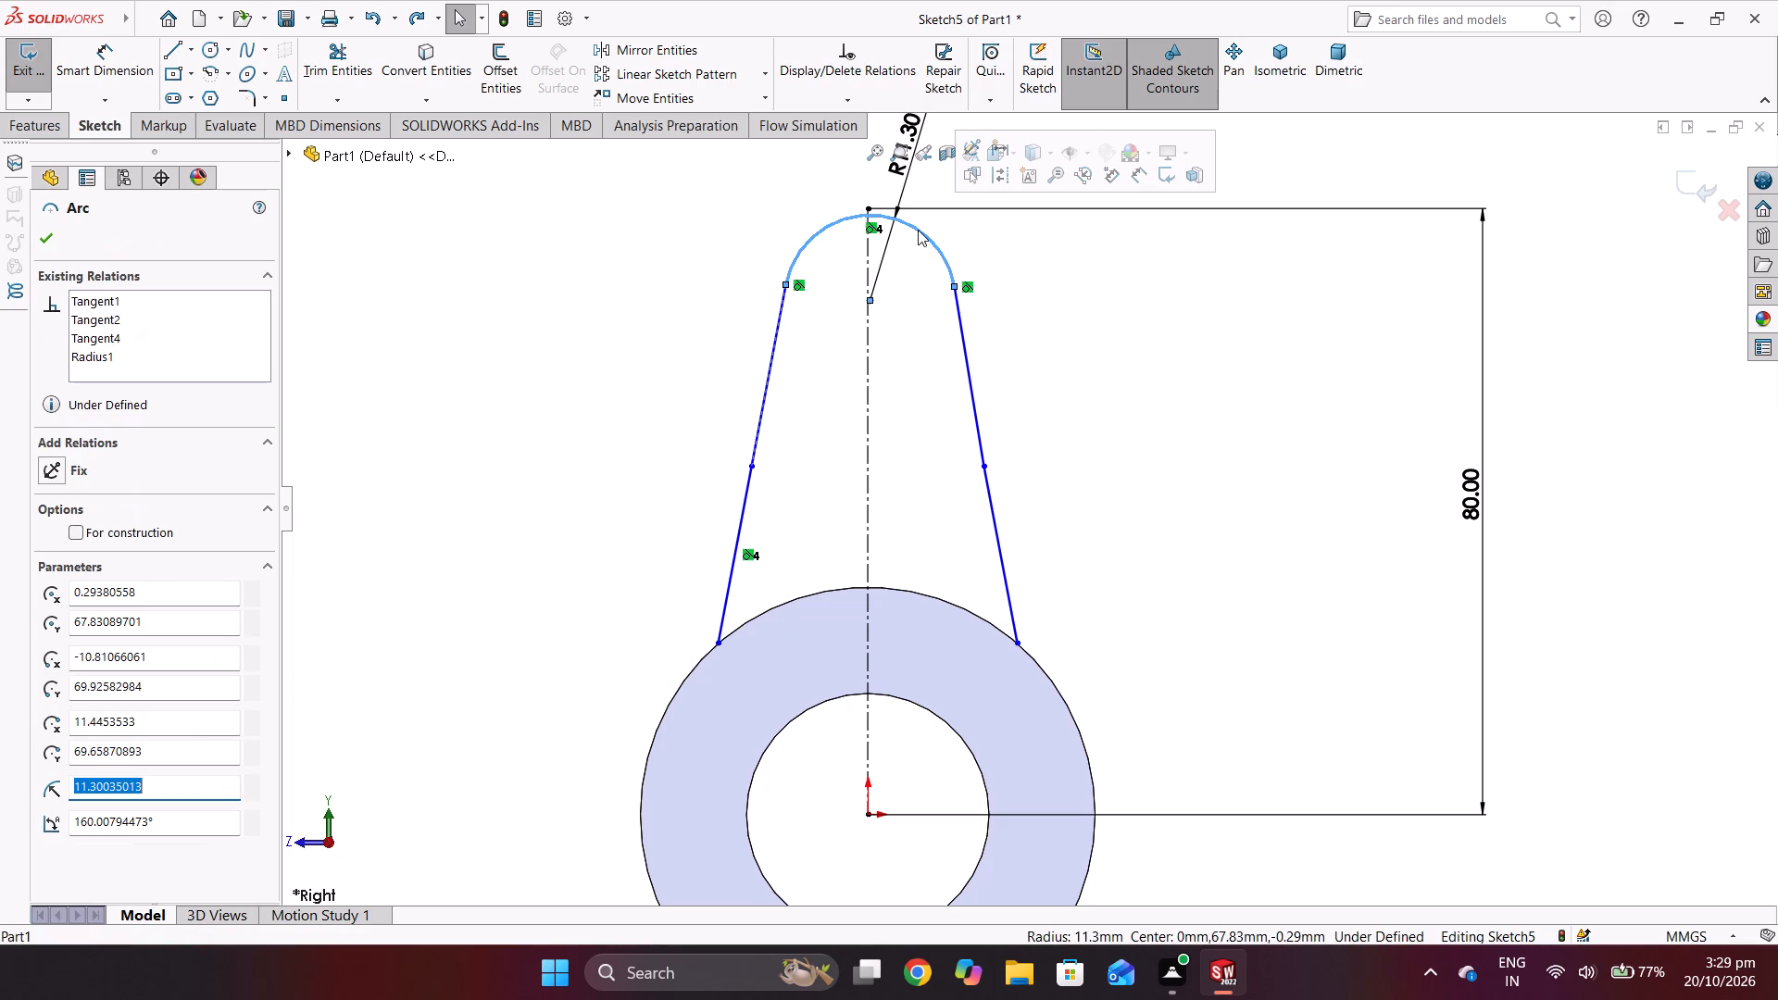
text(20)
key(Return)
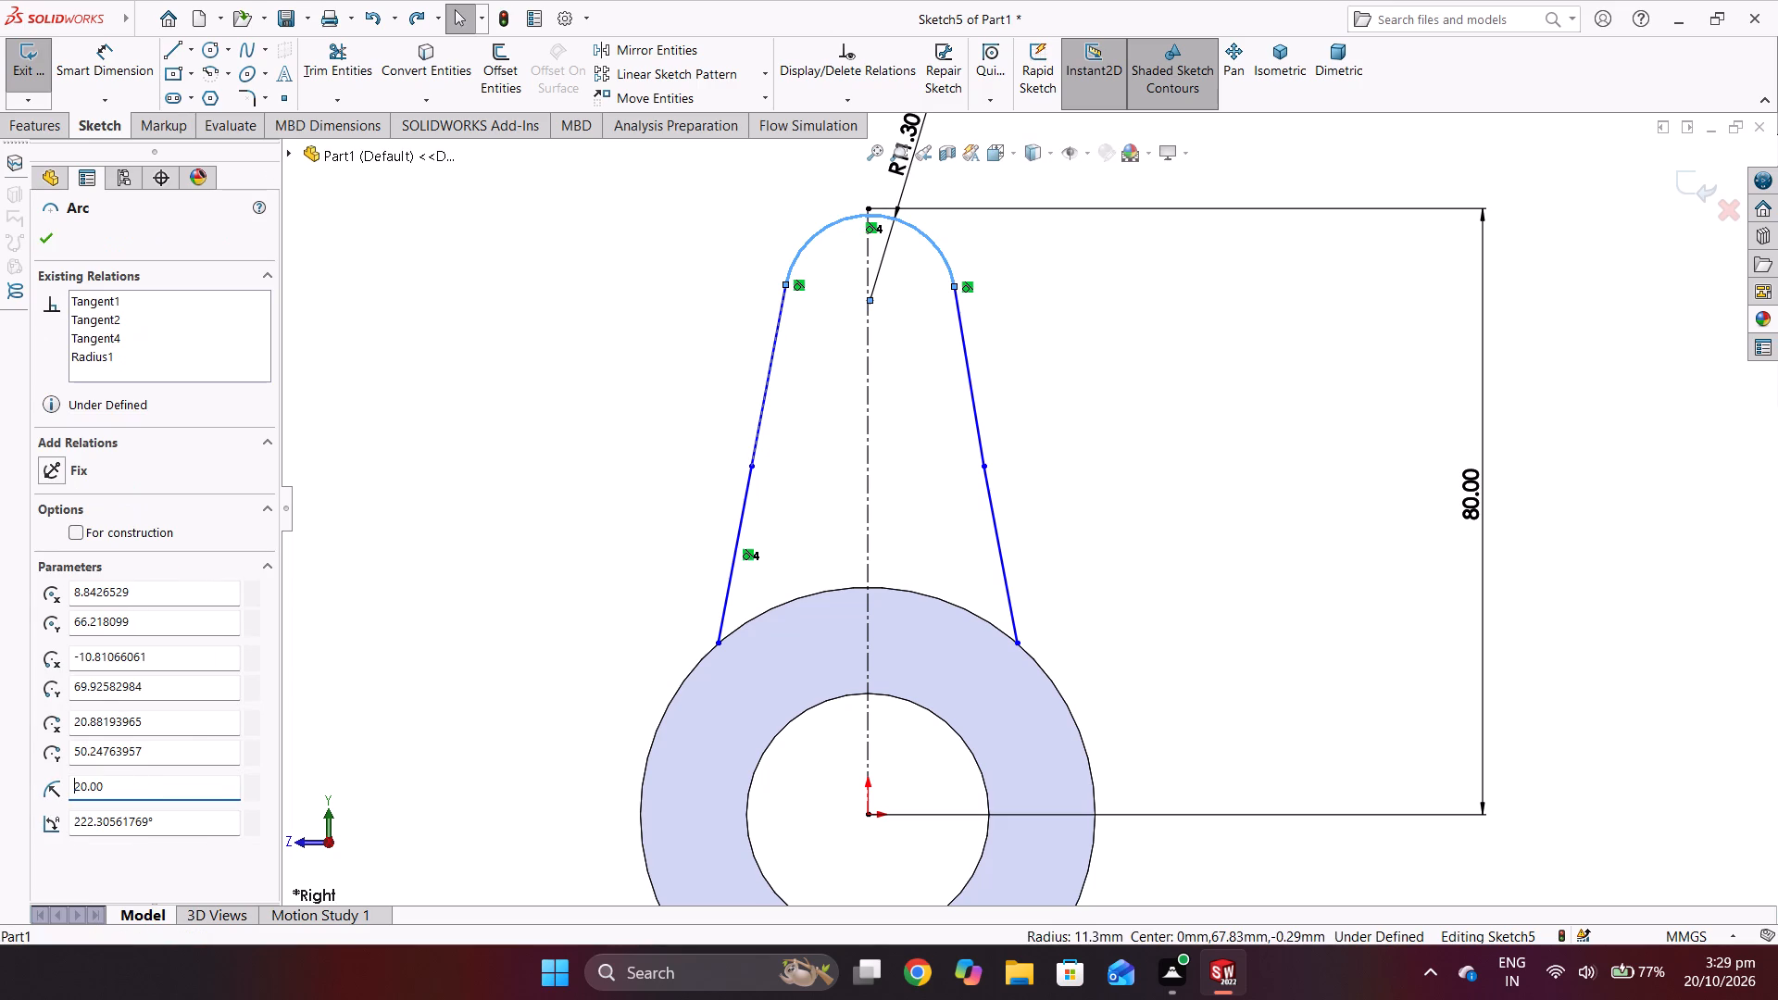
key(Return)
key(Return)
text(3.)
key(Return)
text(32020)
key(Return)
key(Return)
key(Return)
text(00)
key(space)
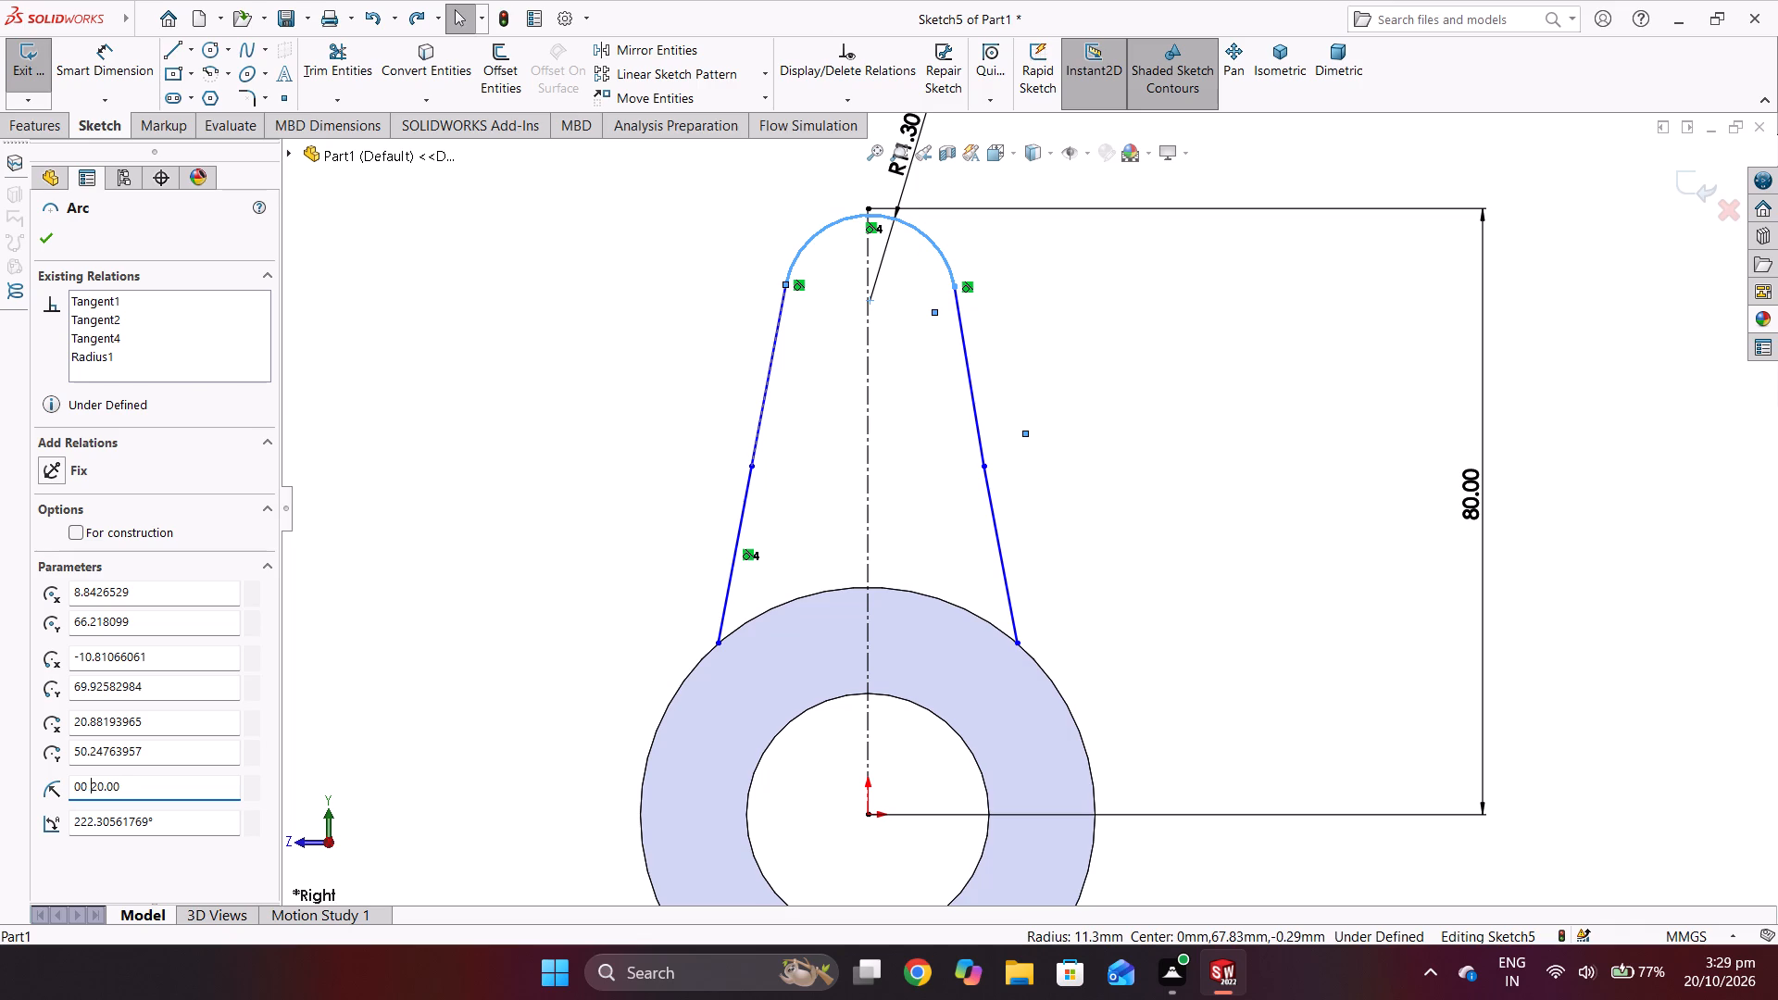
key(space)
key(space)
key(Escape)
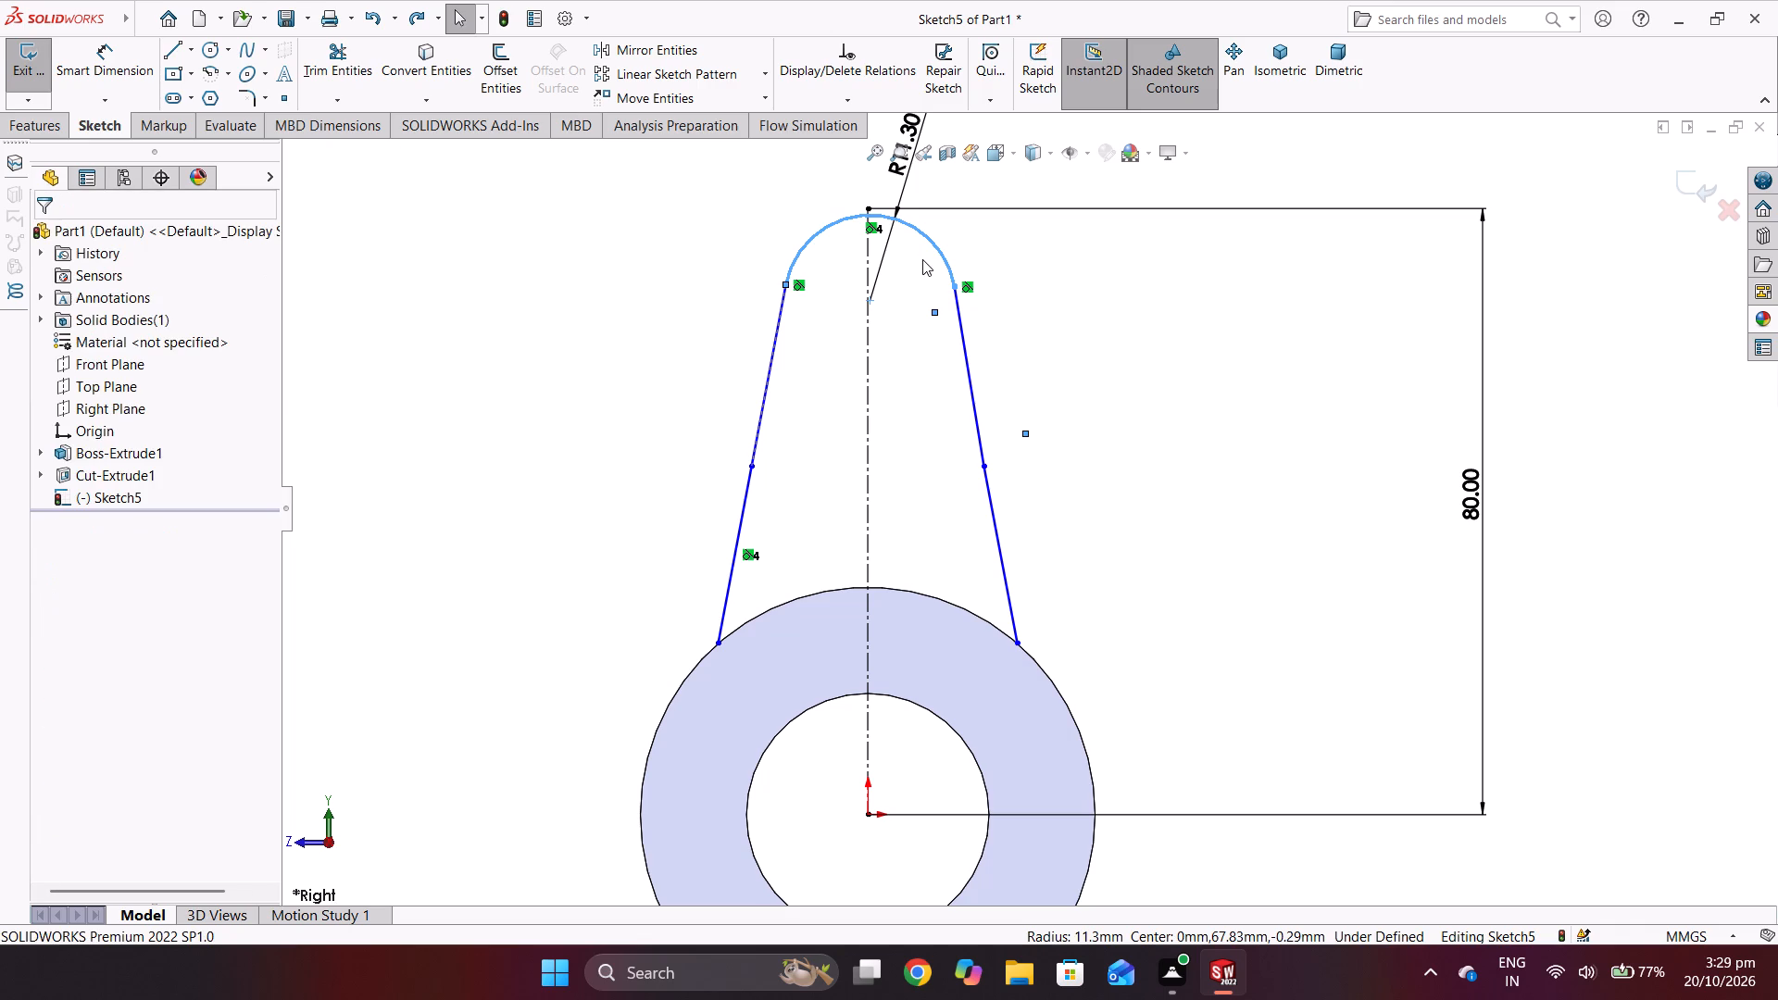
Delete the radius dimension from the top arc.
click(898, 170)
click(906, 178)
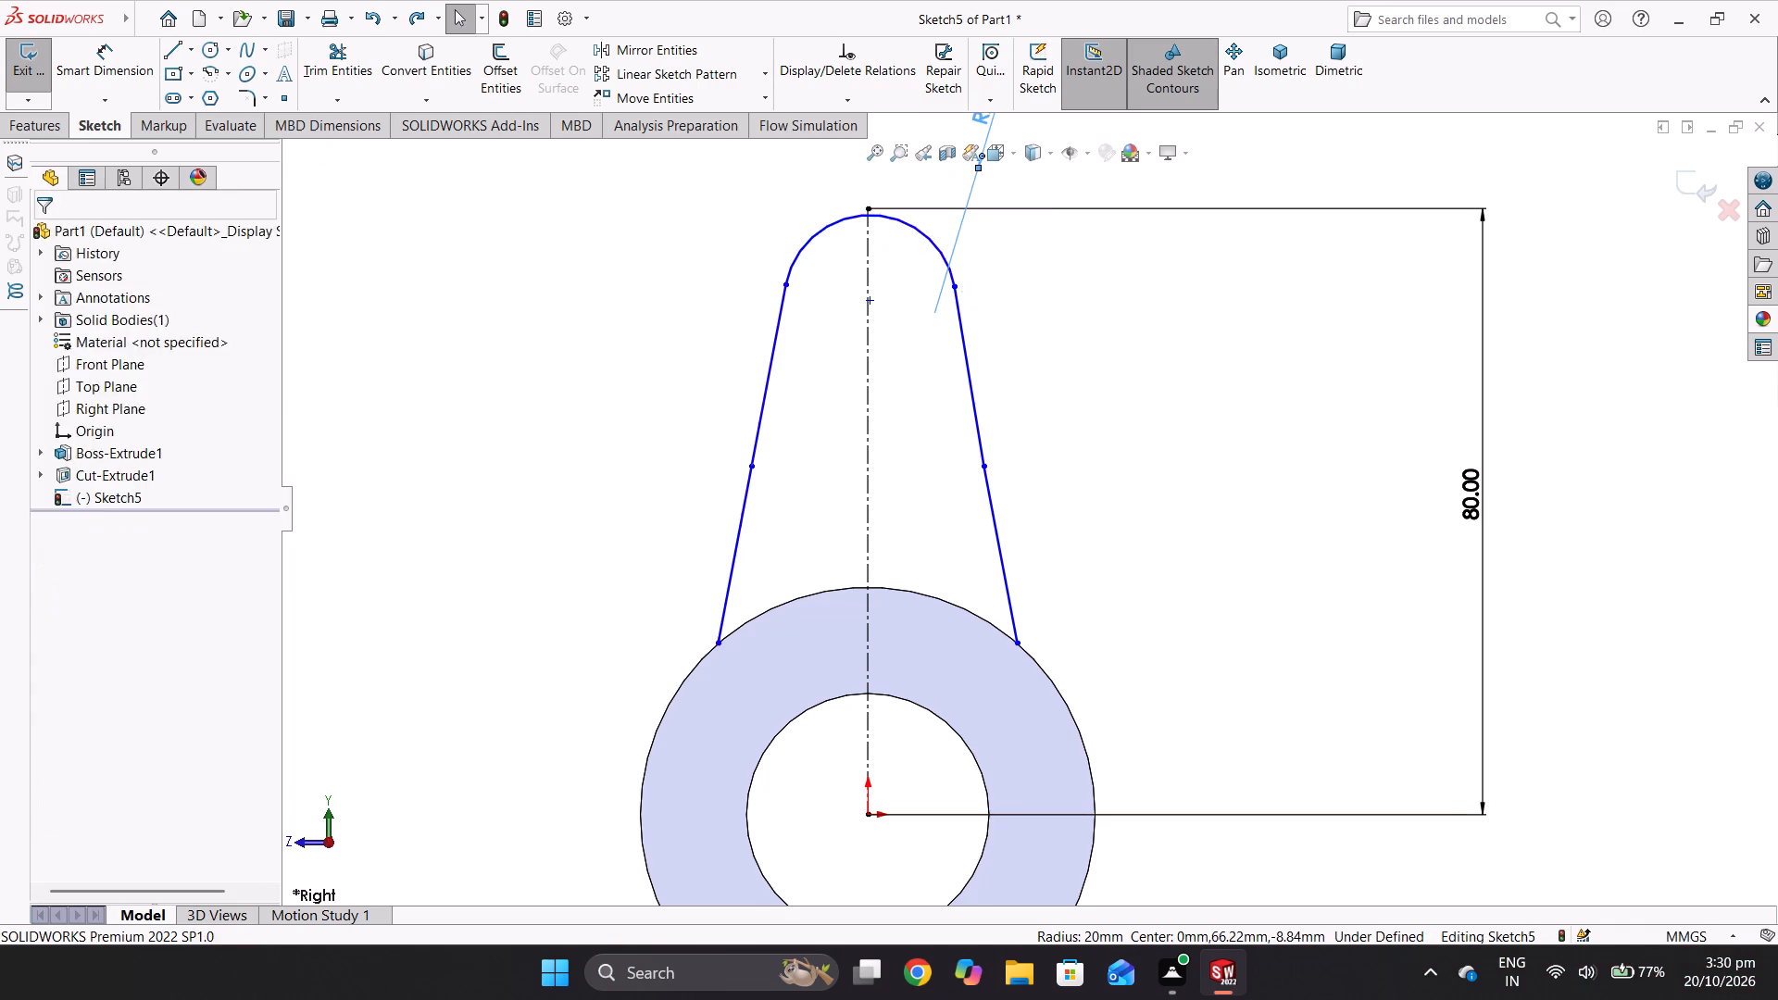
key(Delete)
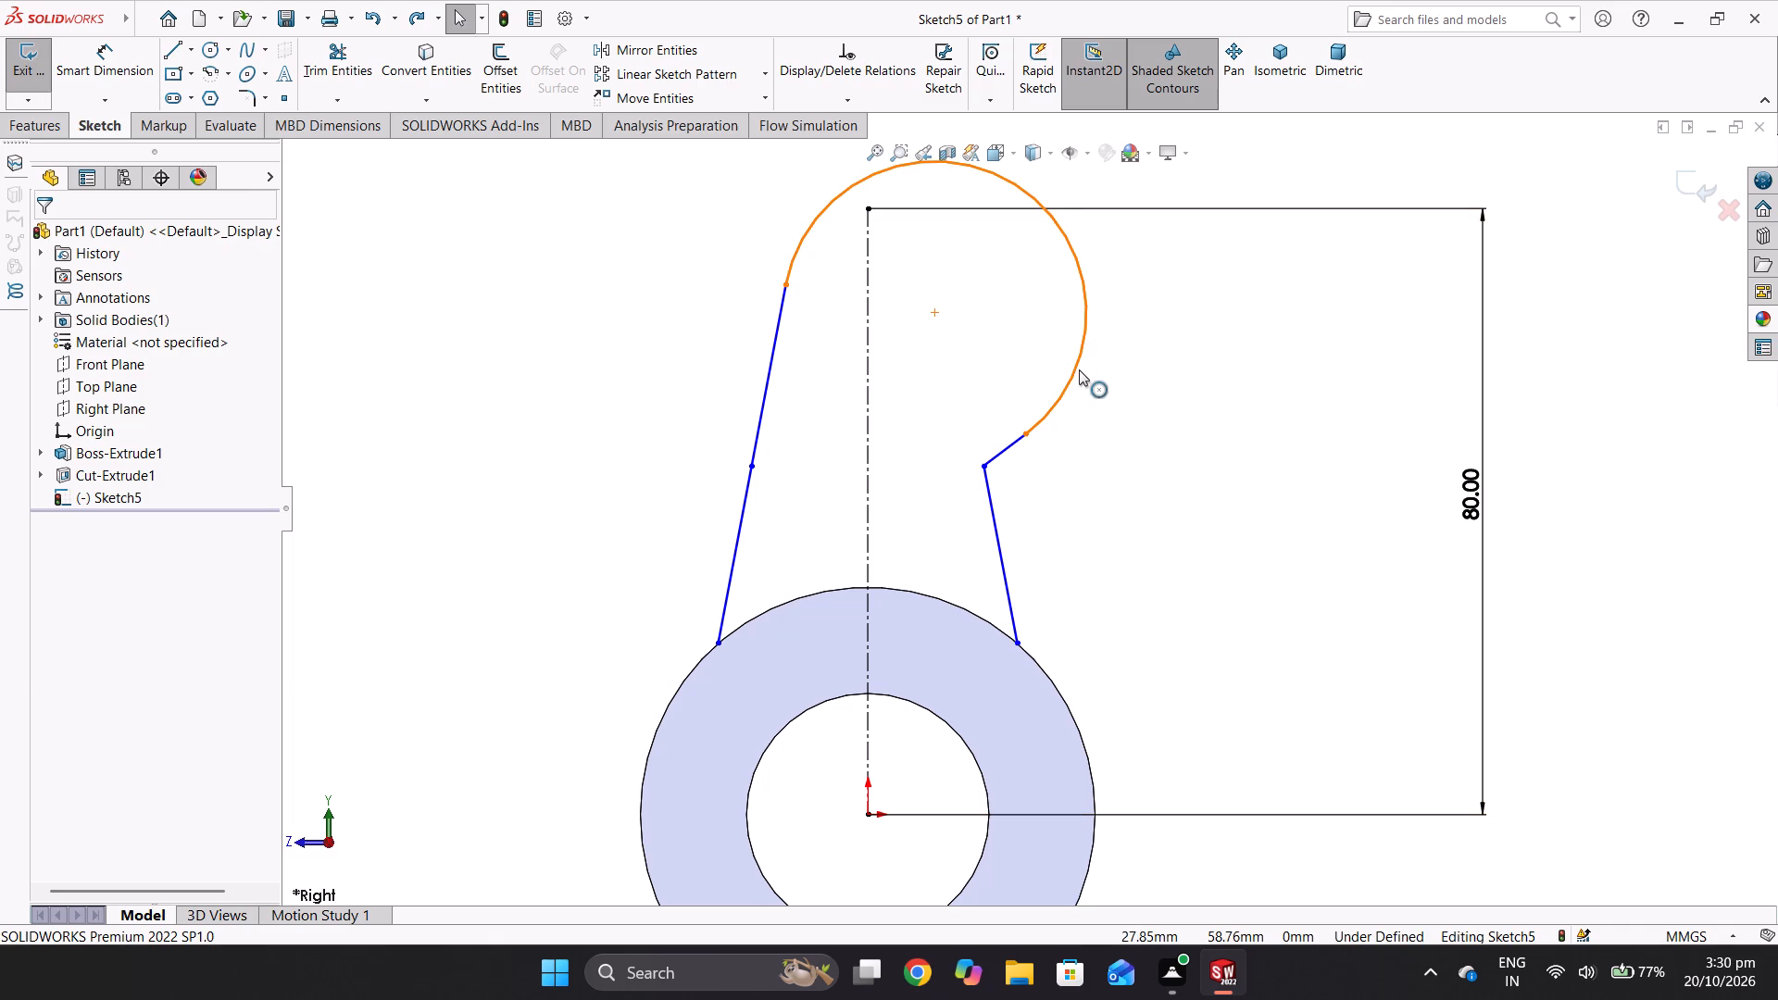
Undo the recent profile edits back through the base line deletion, the top arc's radius dimension and the 80 mm height change.
click(1079, 369)
key(ctrl+z)
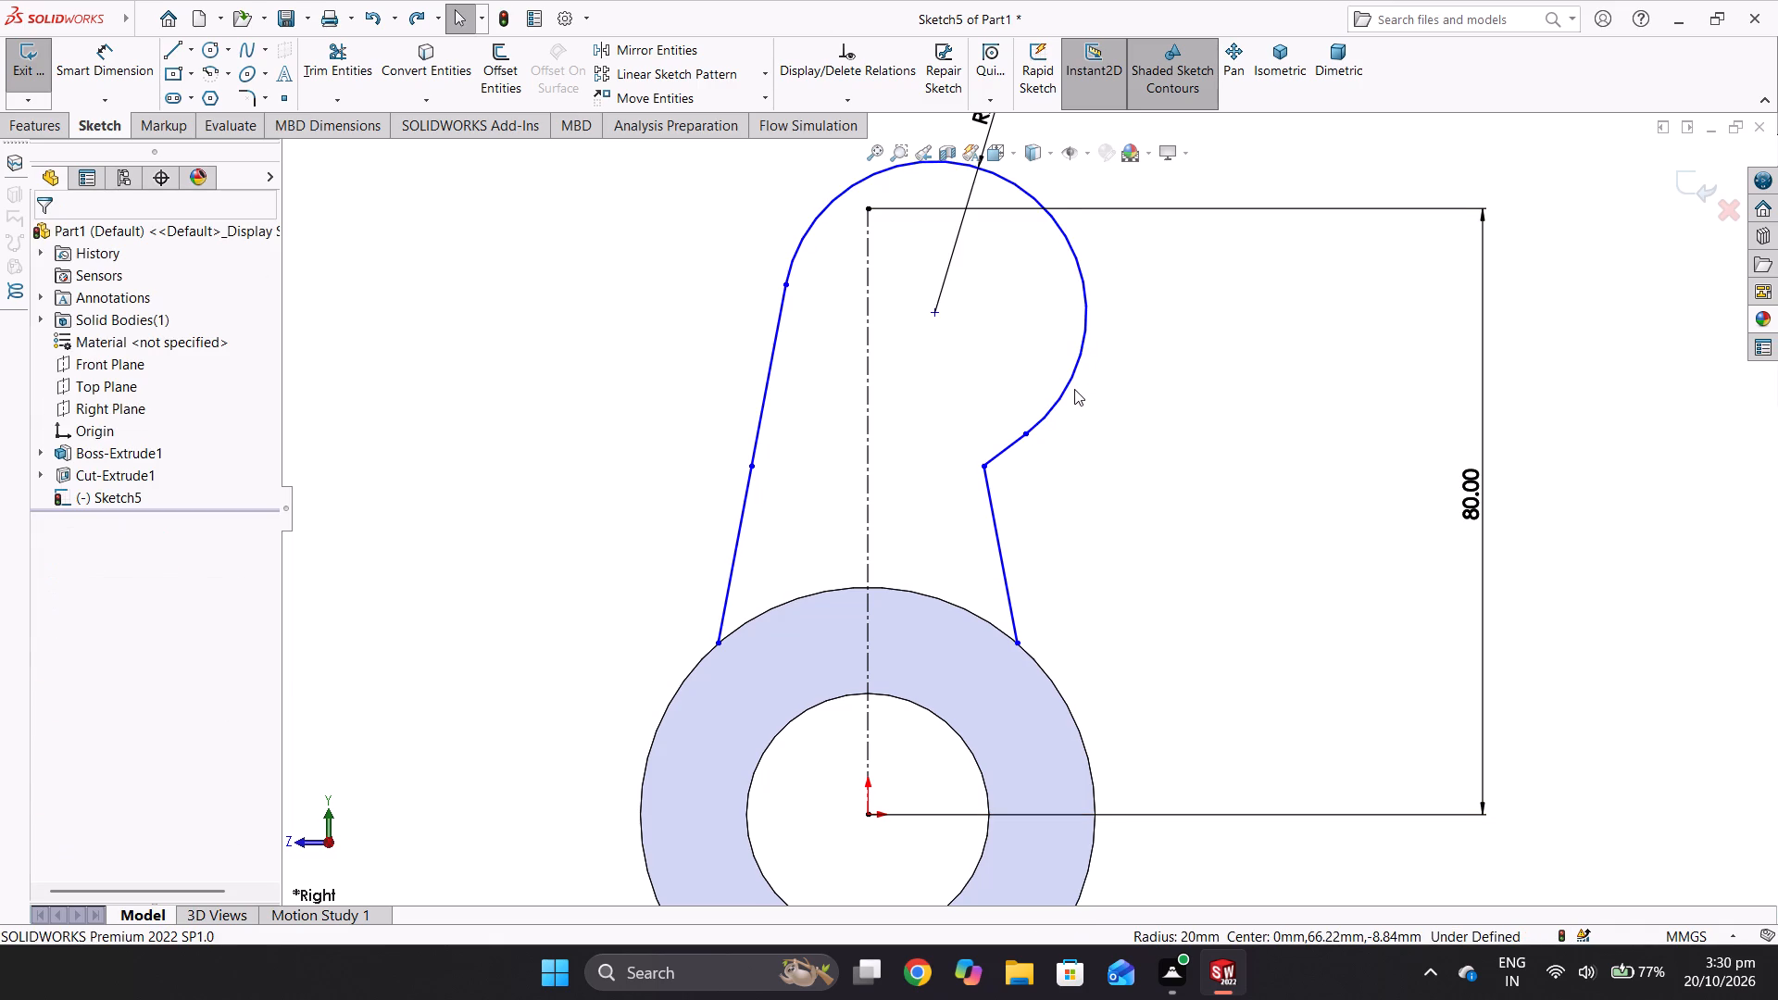
key(ctrl+z)
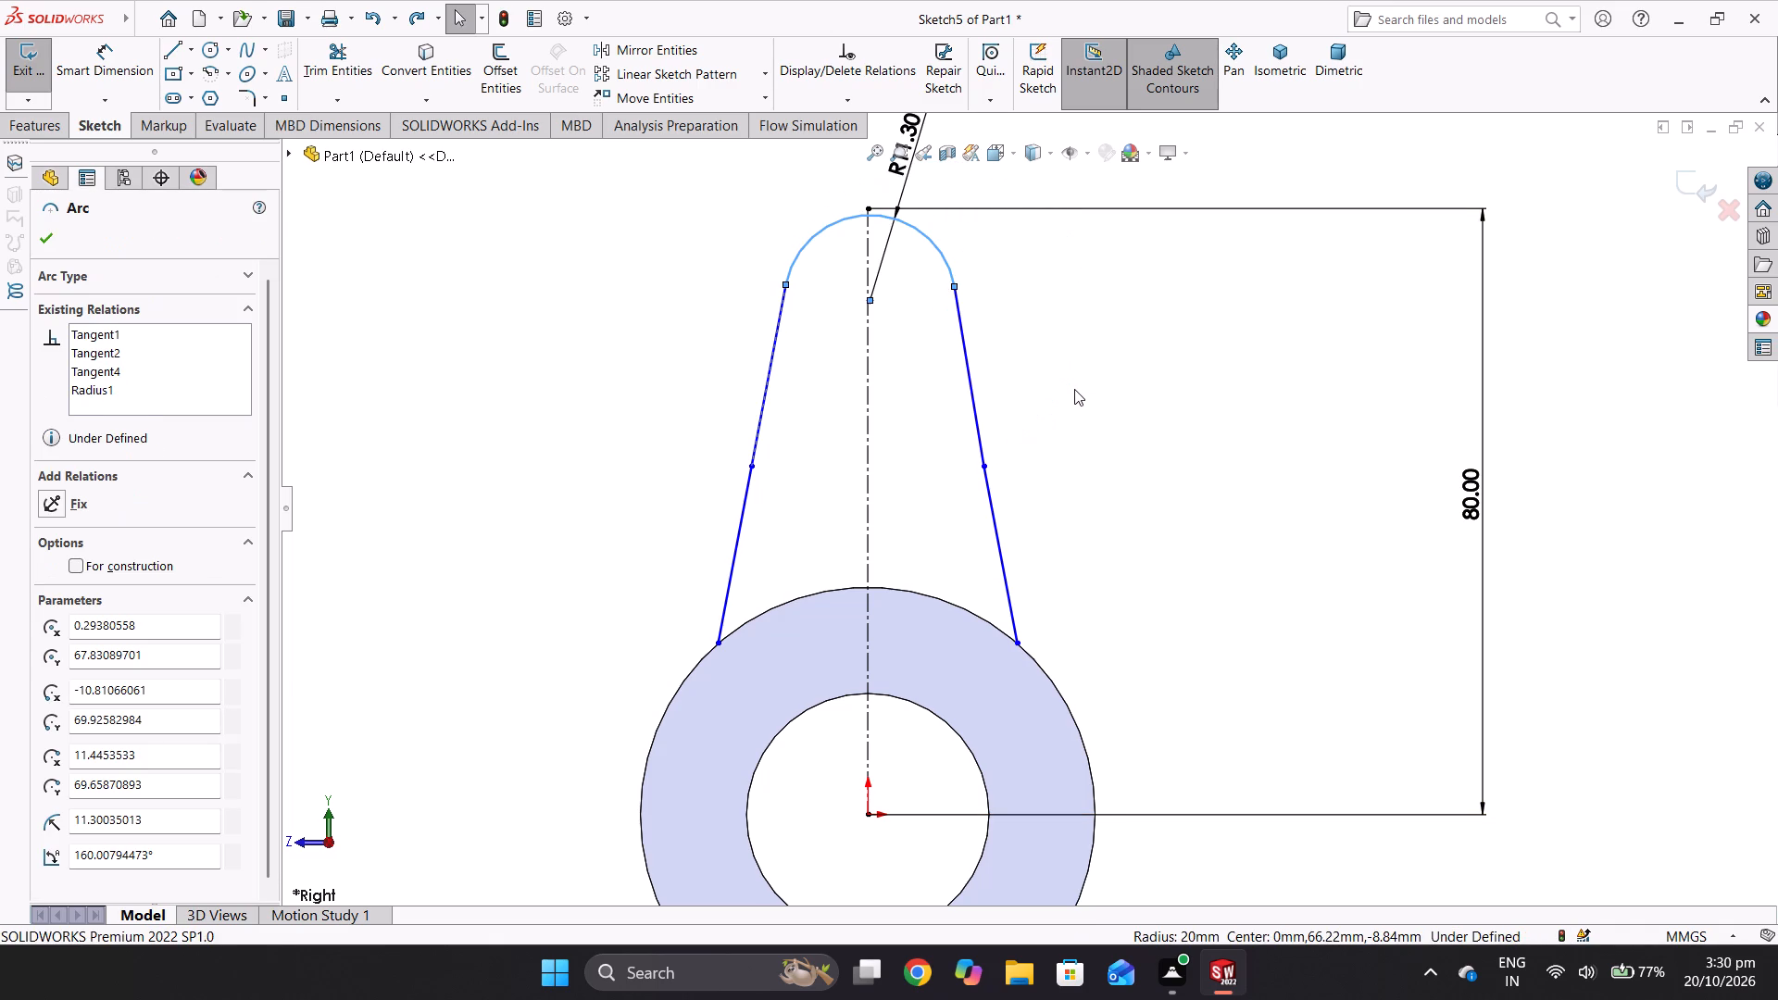
key(ctrl+z)
key(ctrl+z)
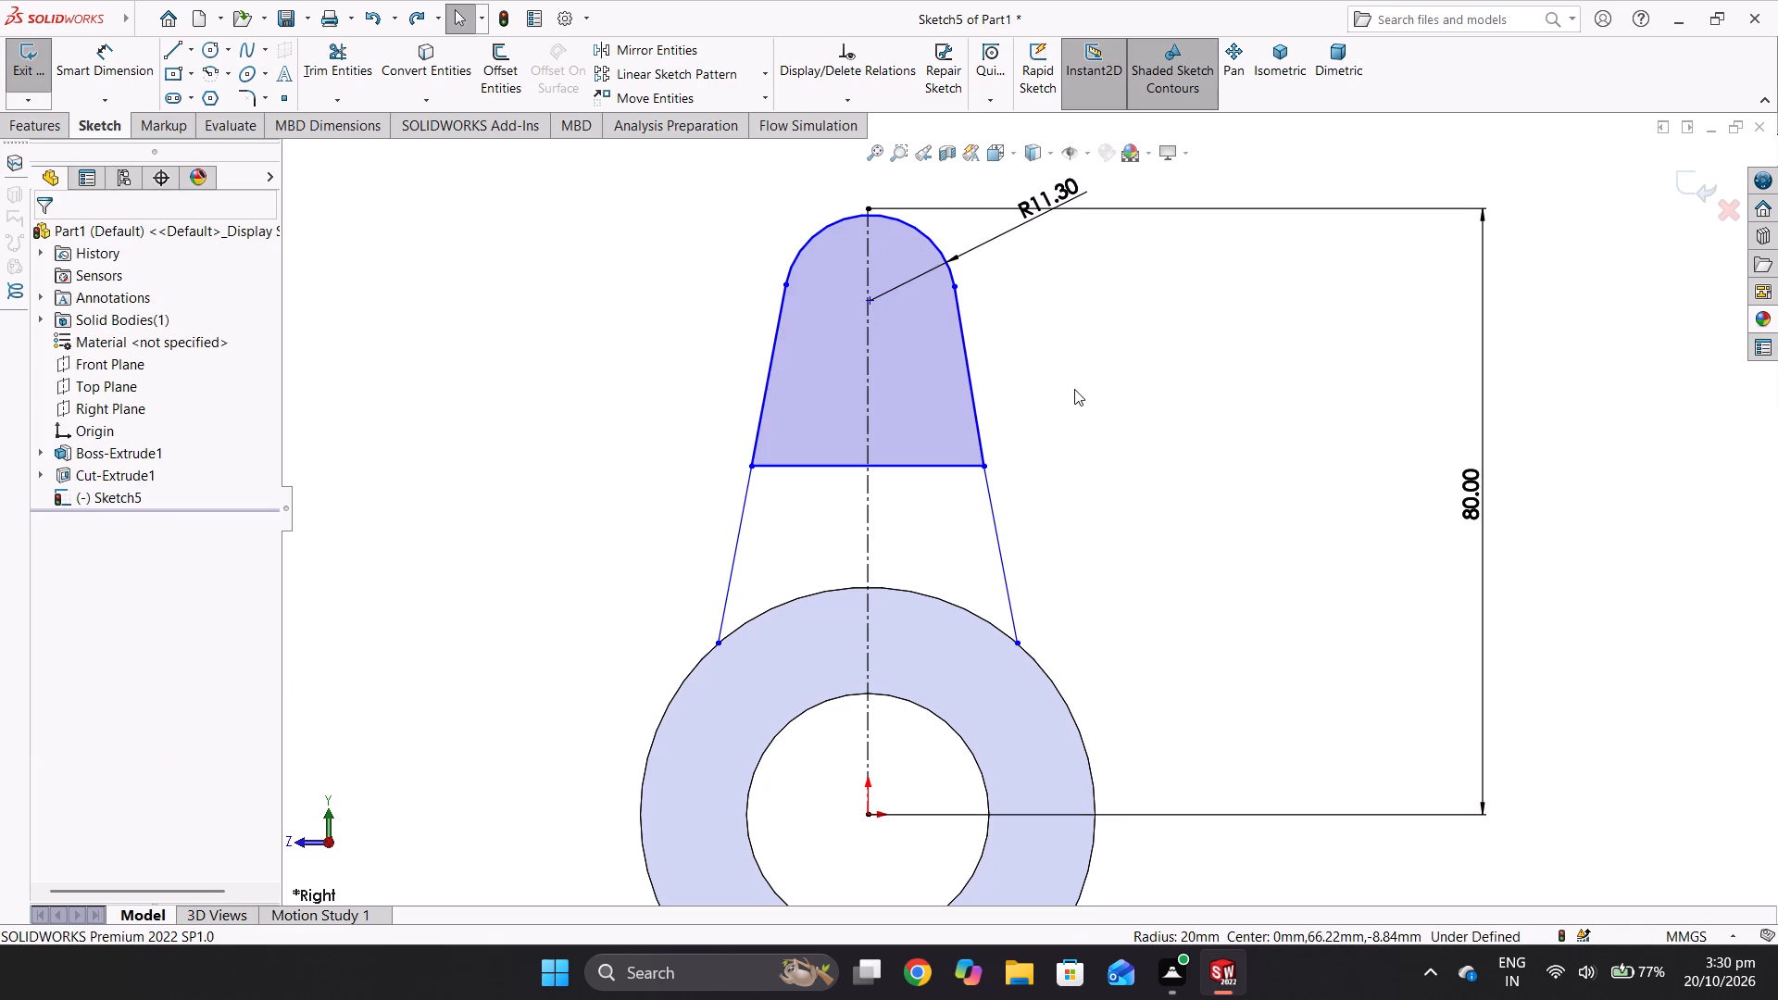
key(ctrl+z)
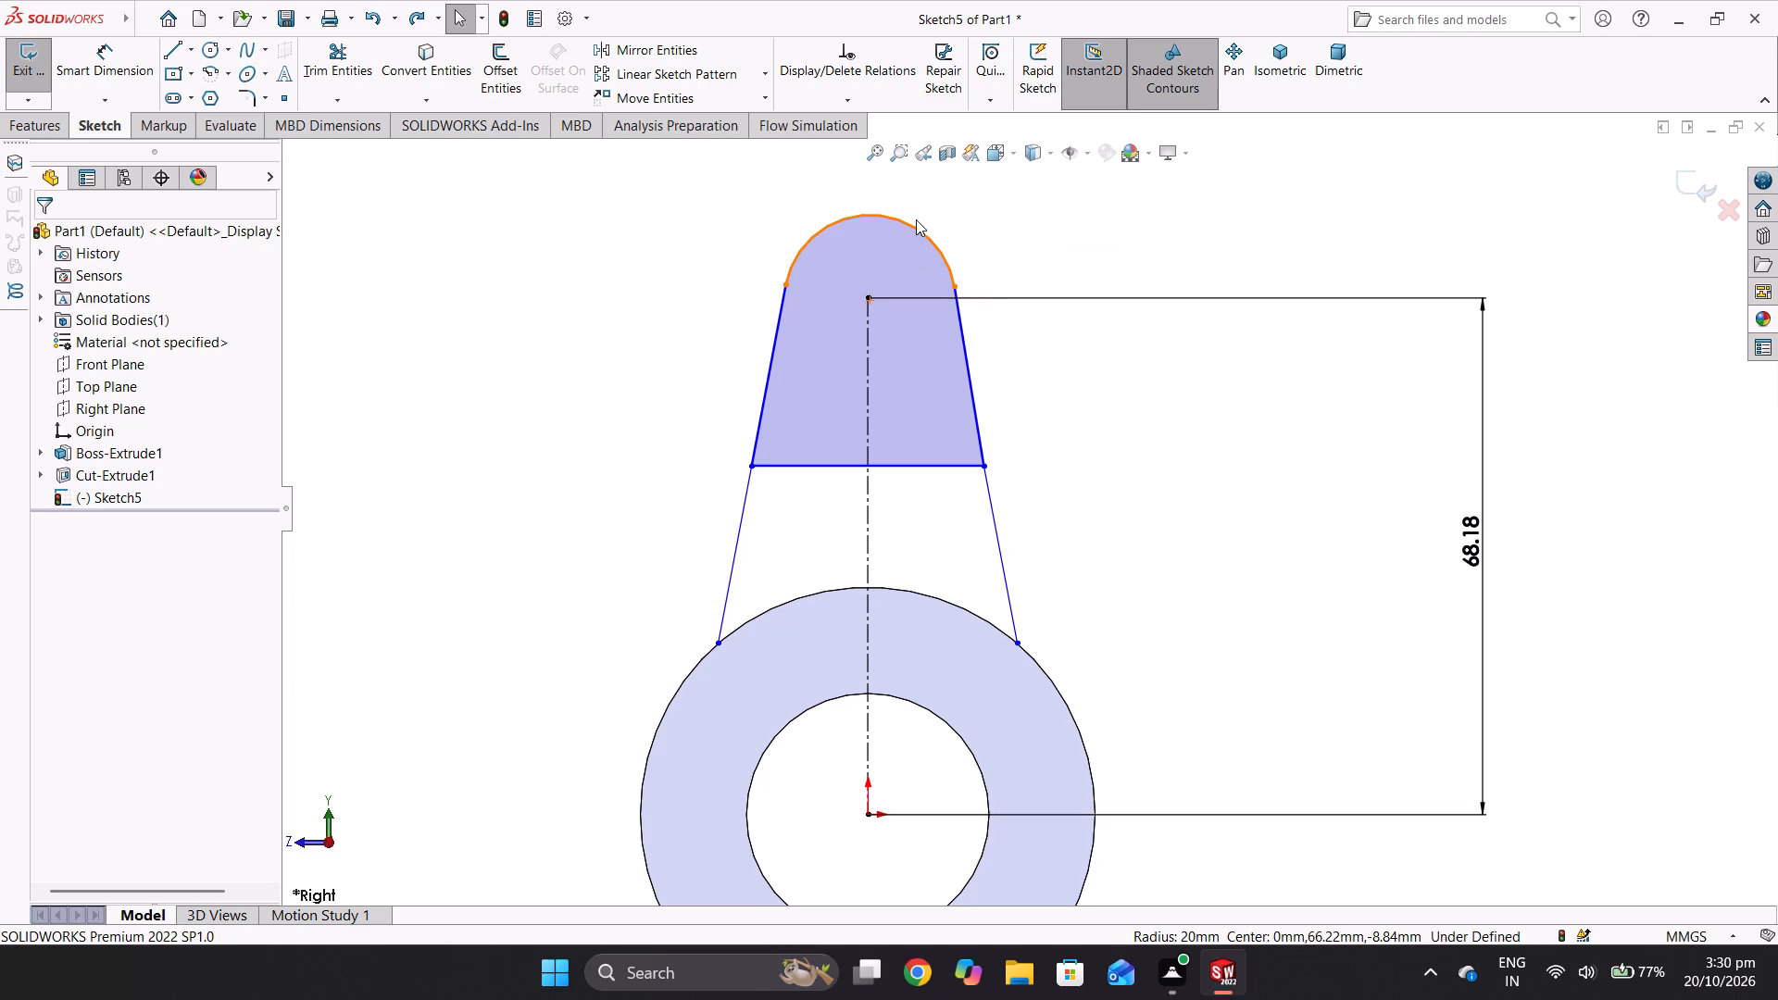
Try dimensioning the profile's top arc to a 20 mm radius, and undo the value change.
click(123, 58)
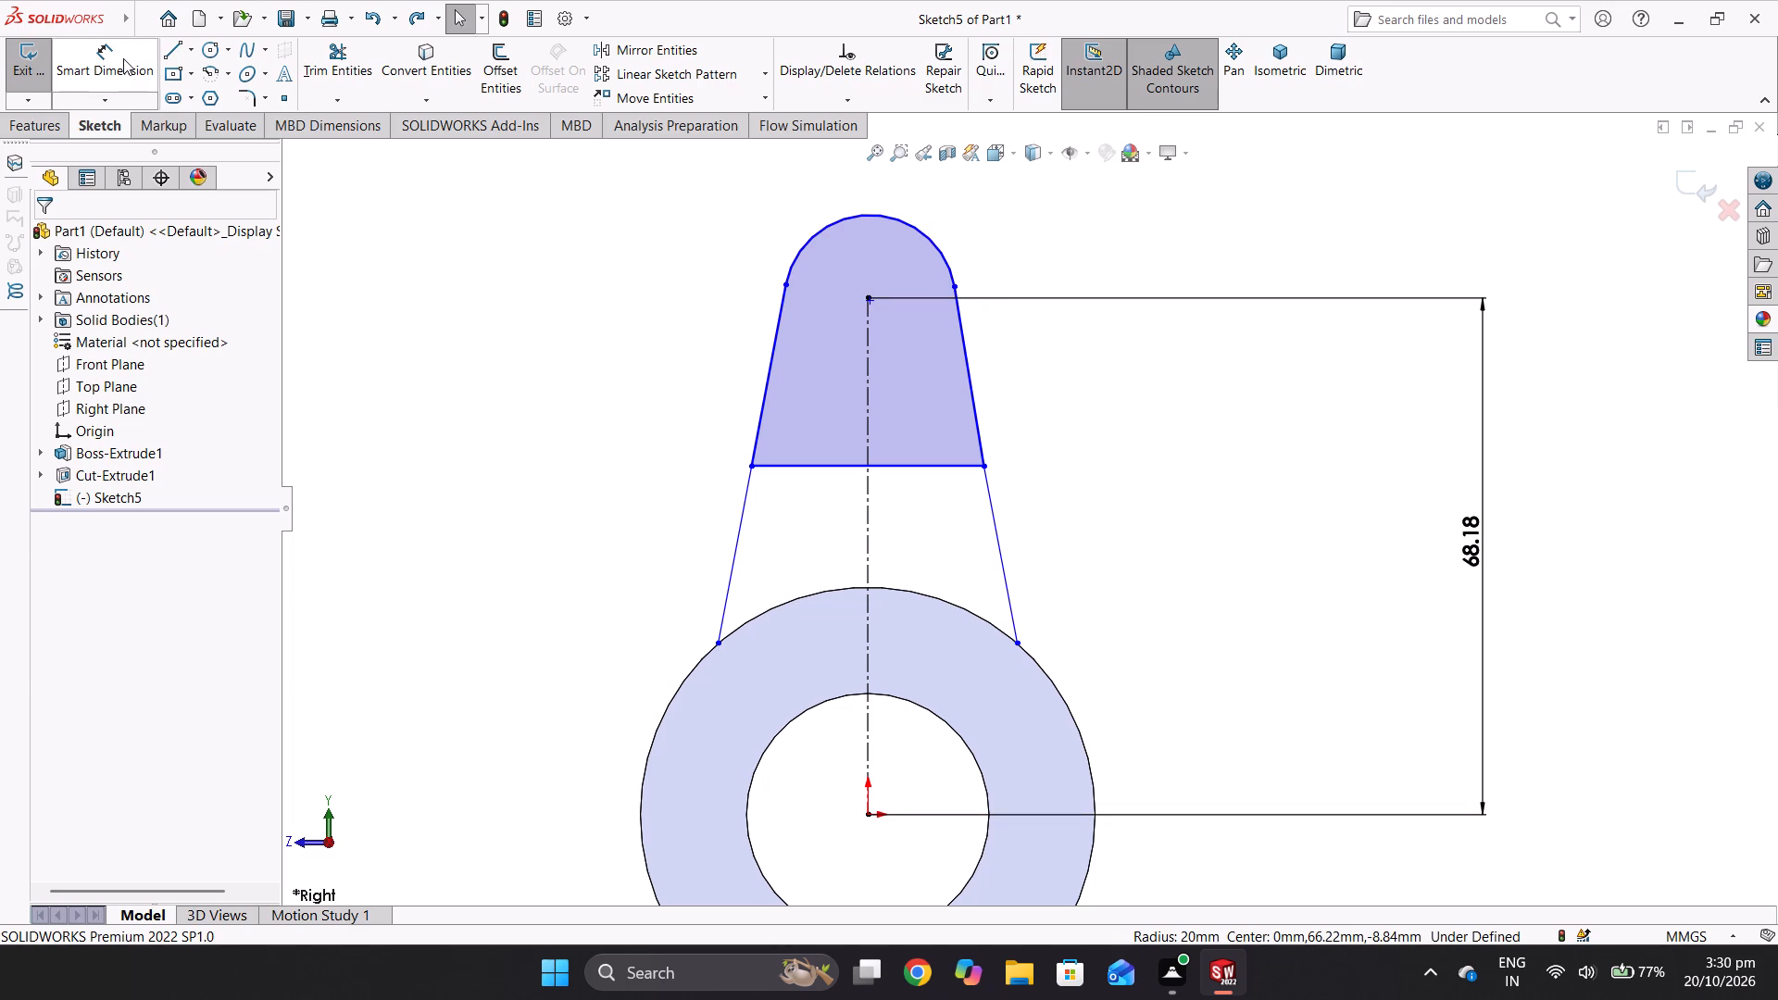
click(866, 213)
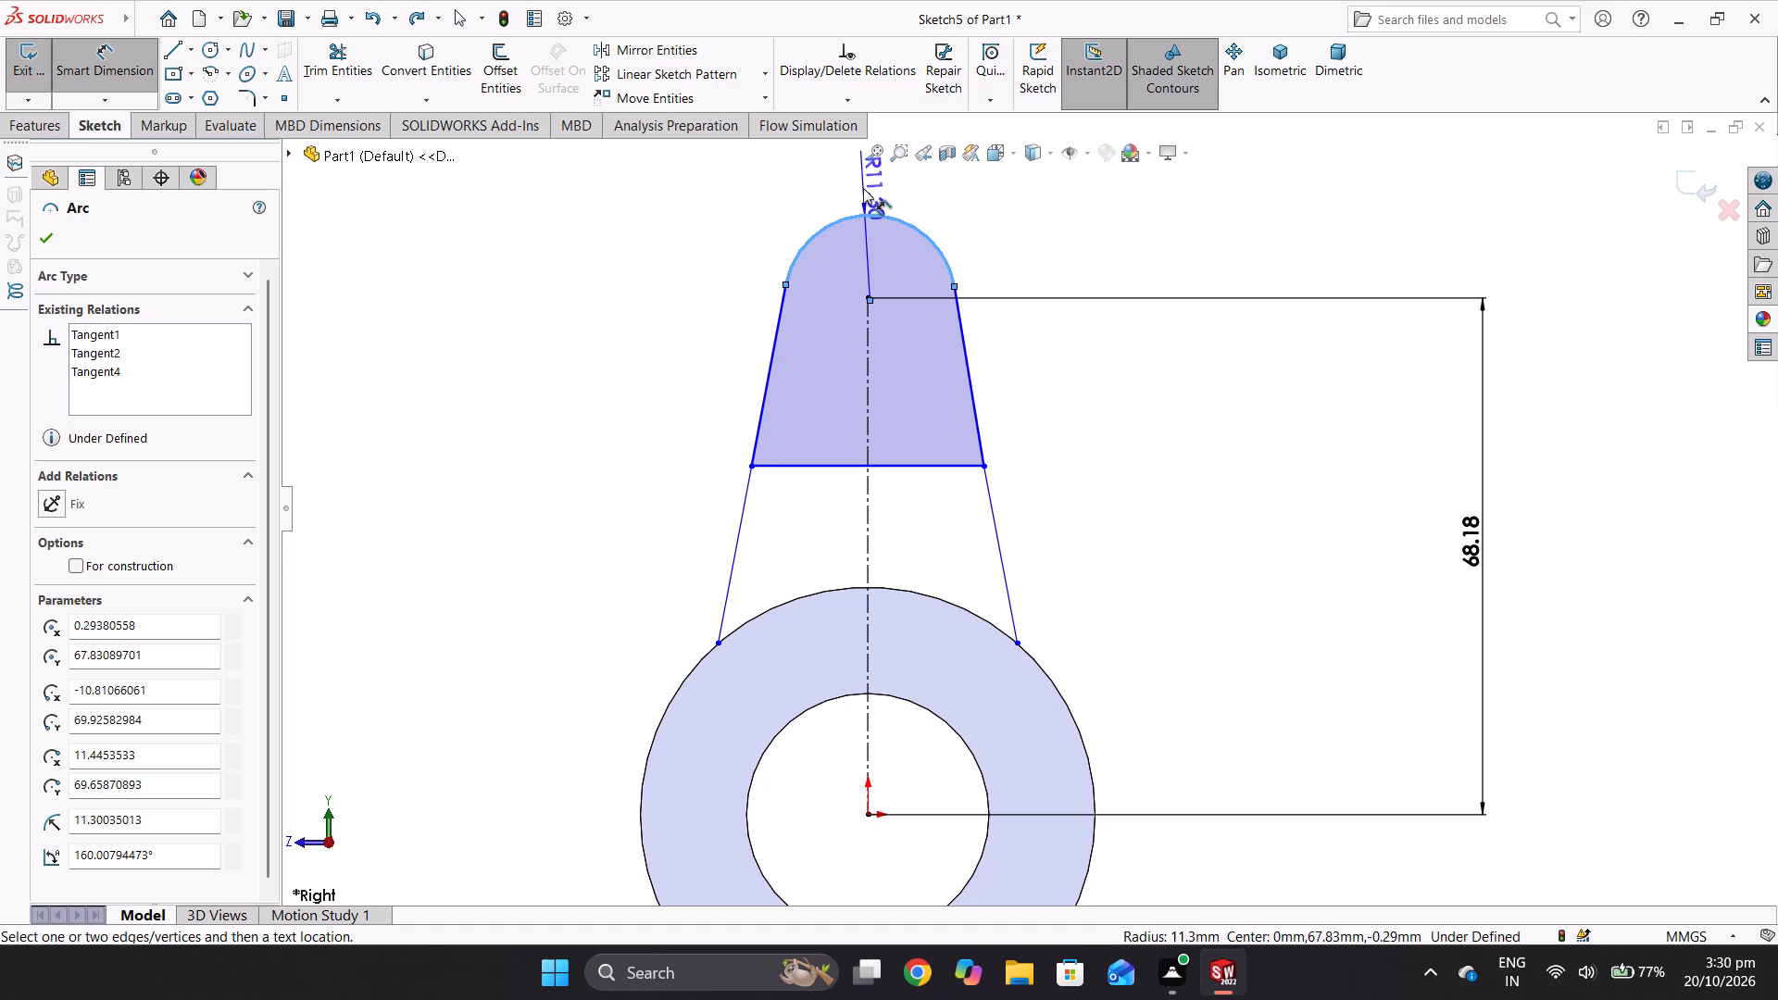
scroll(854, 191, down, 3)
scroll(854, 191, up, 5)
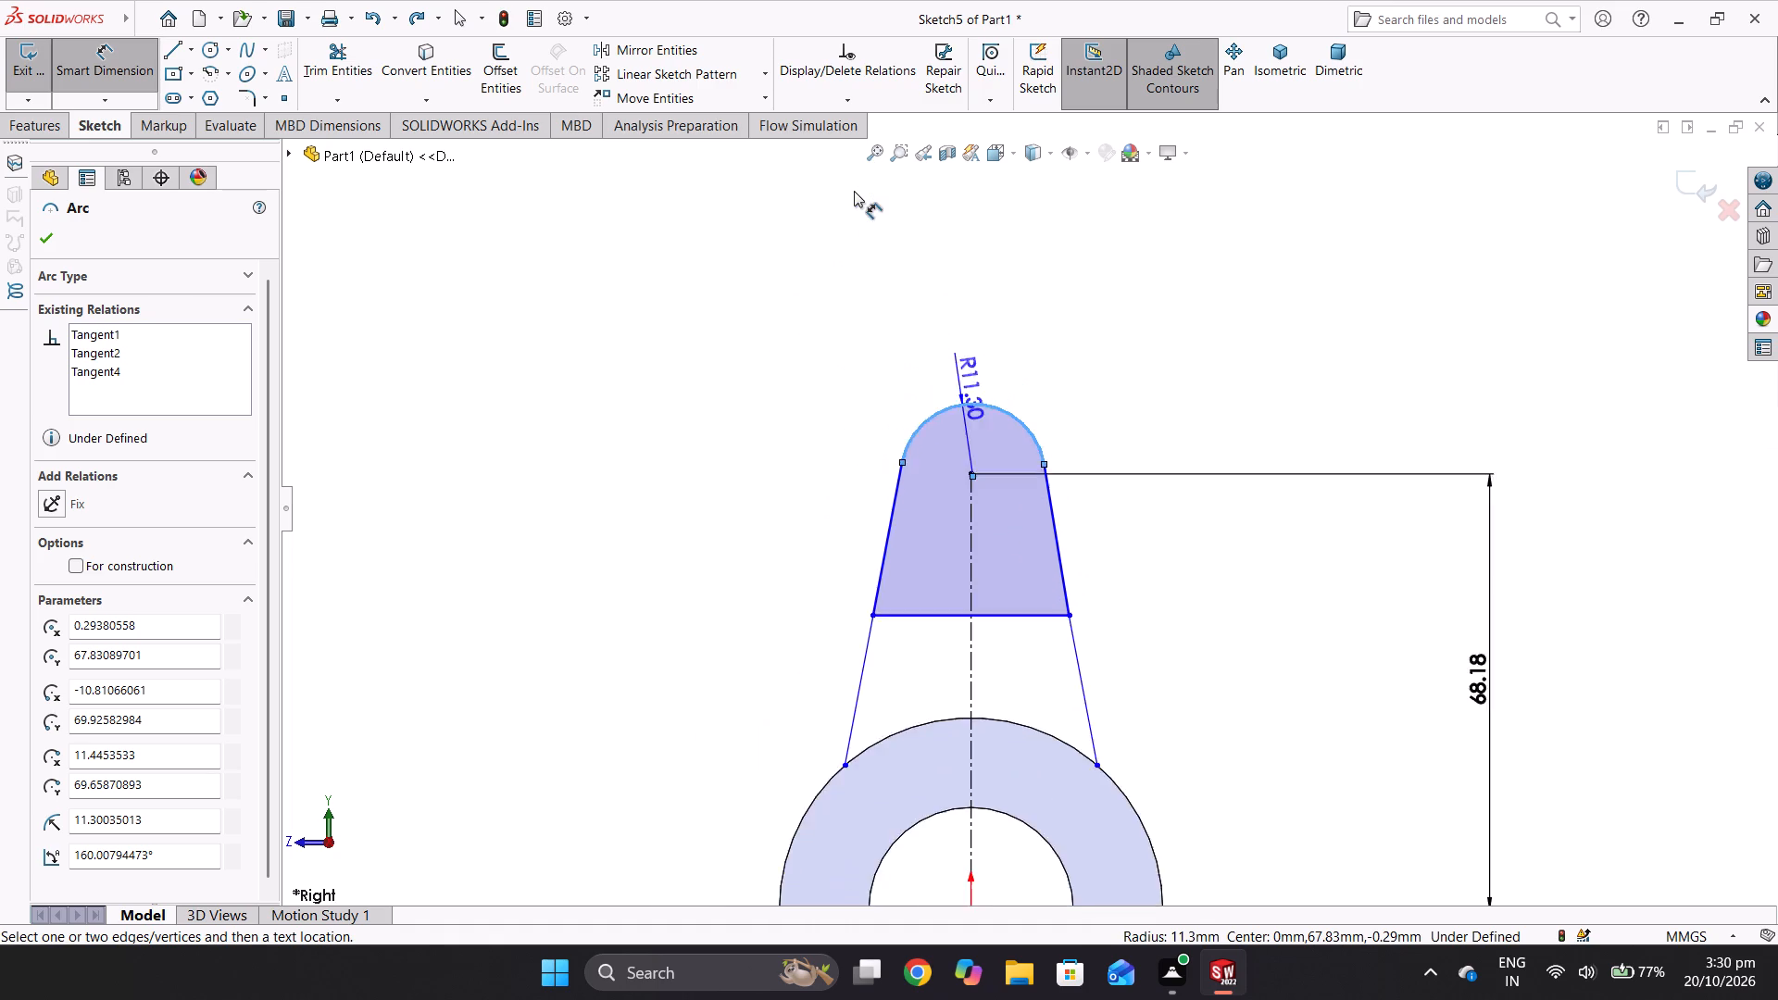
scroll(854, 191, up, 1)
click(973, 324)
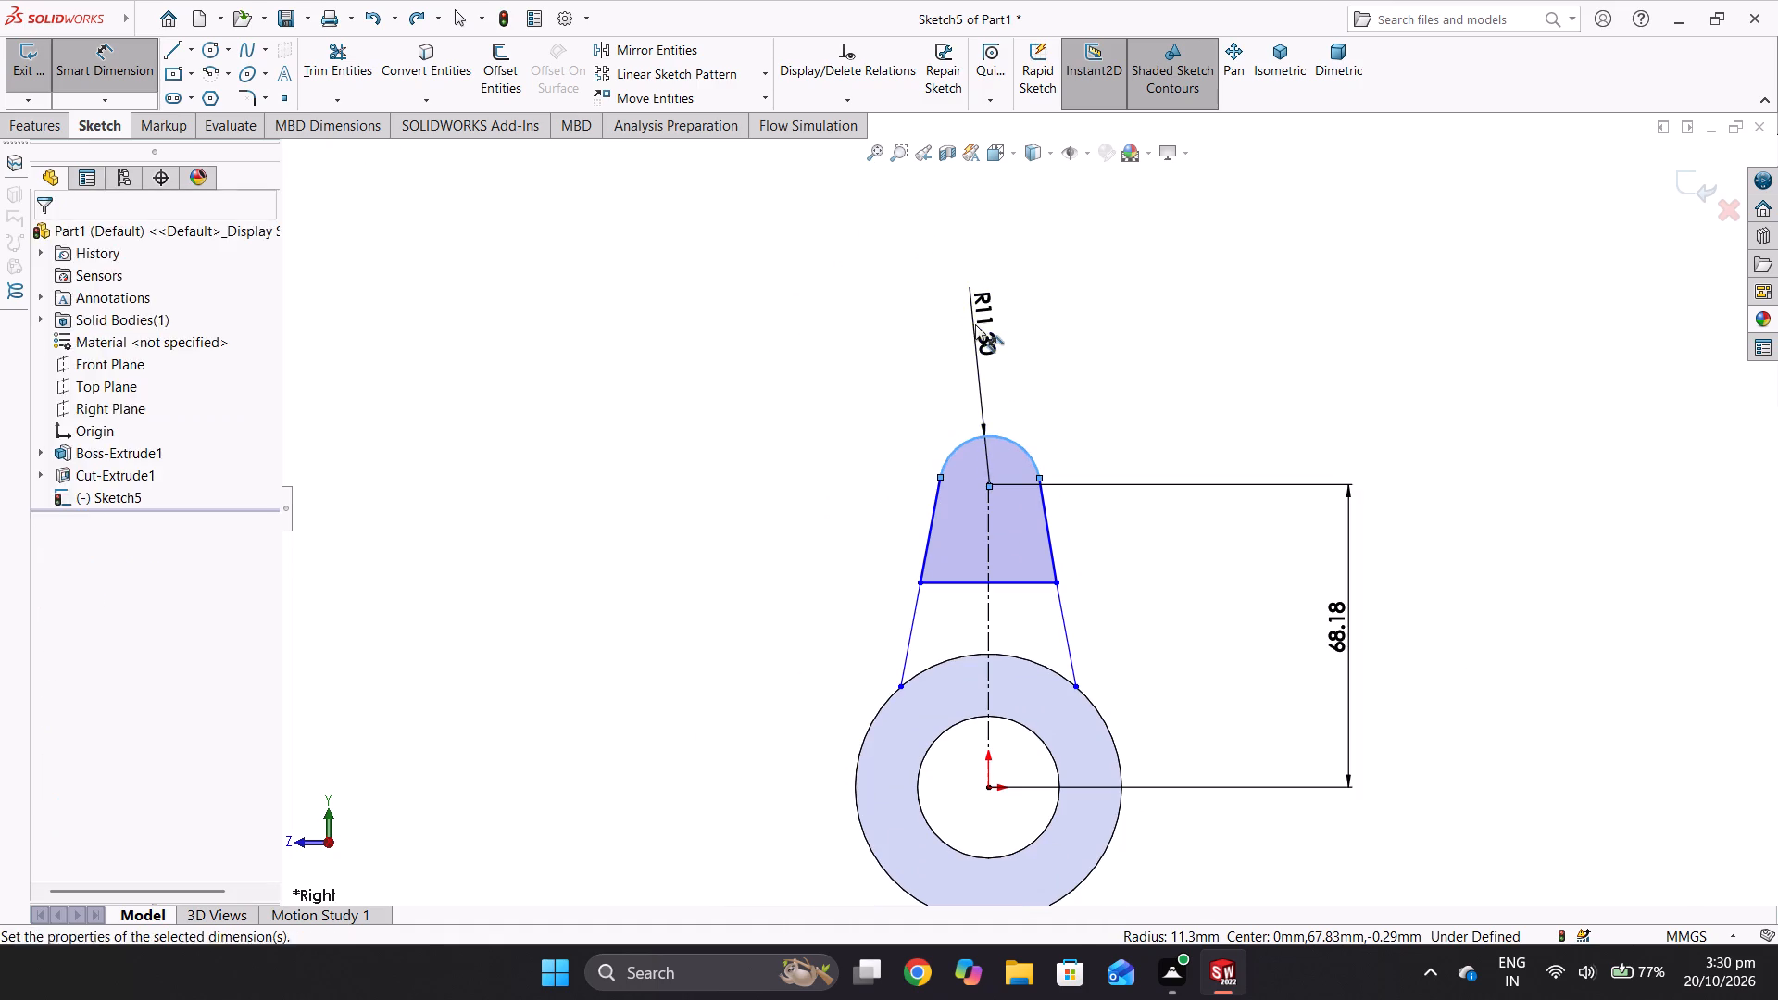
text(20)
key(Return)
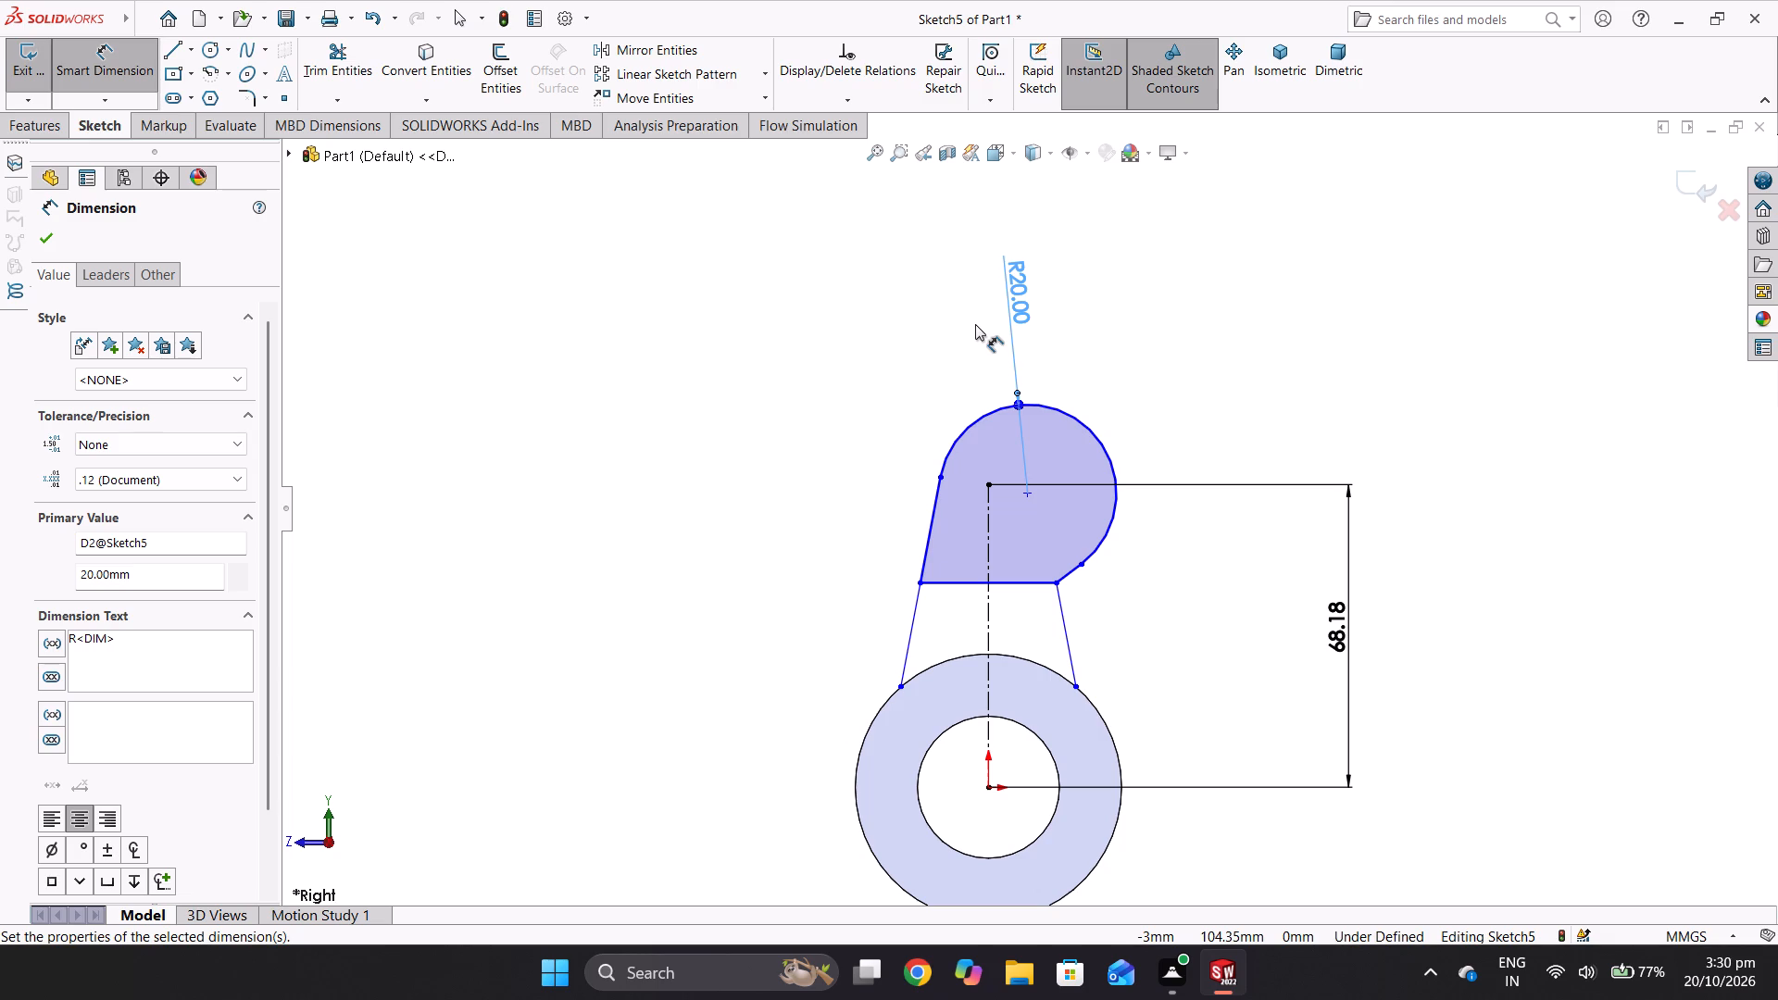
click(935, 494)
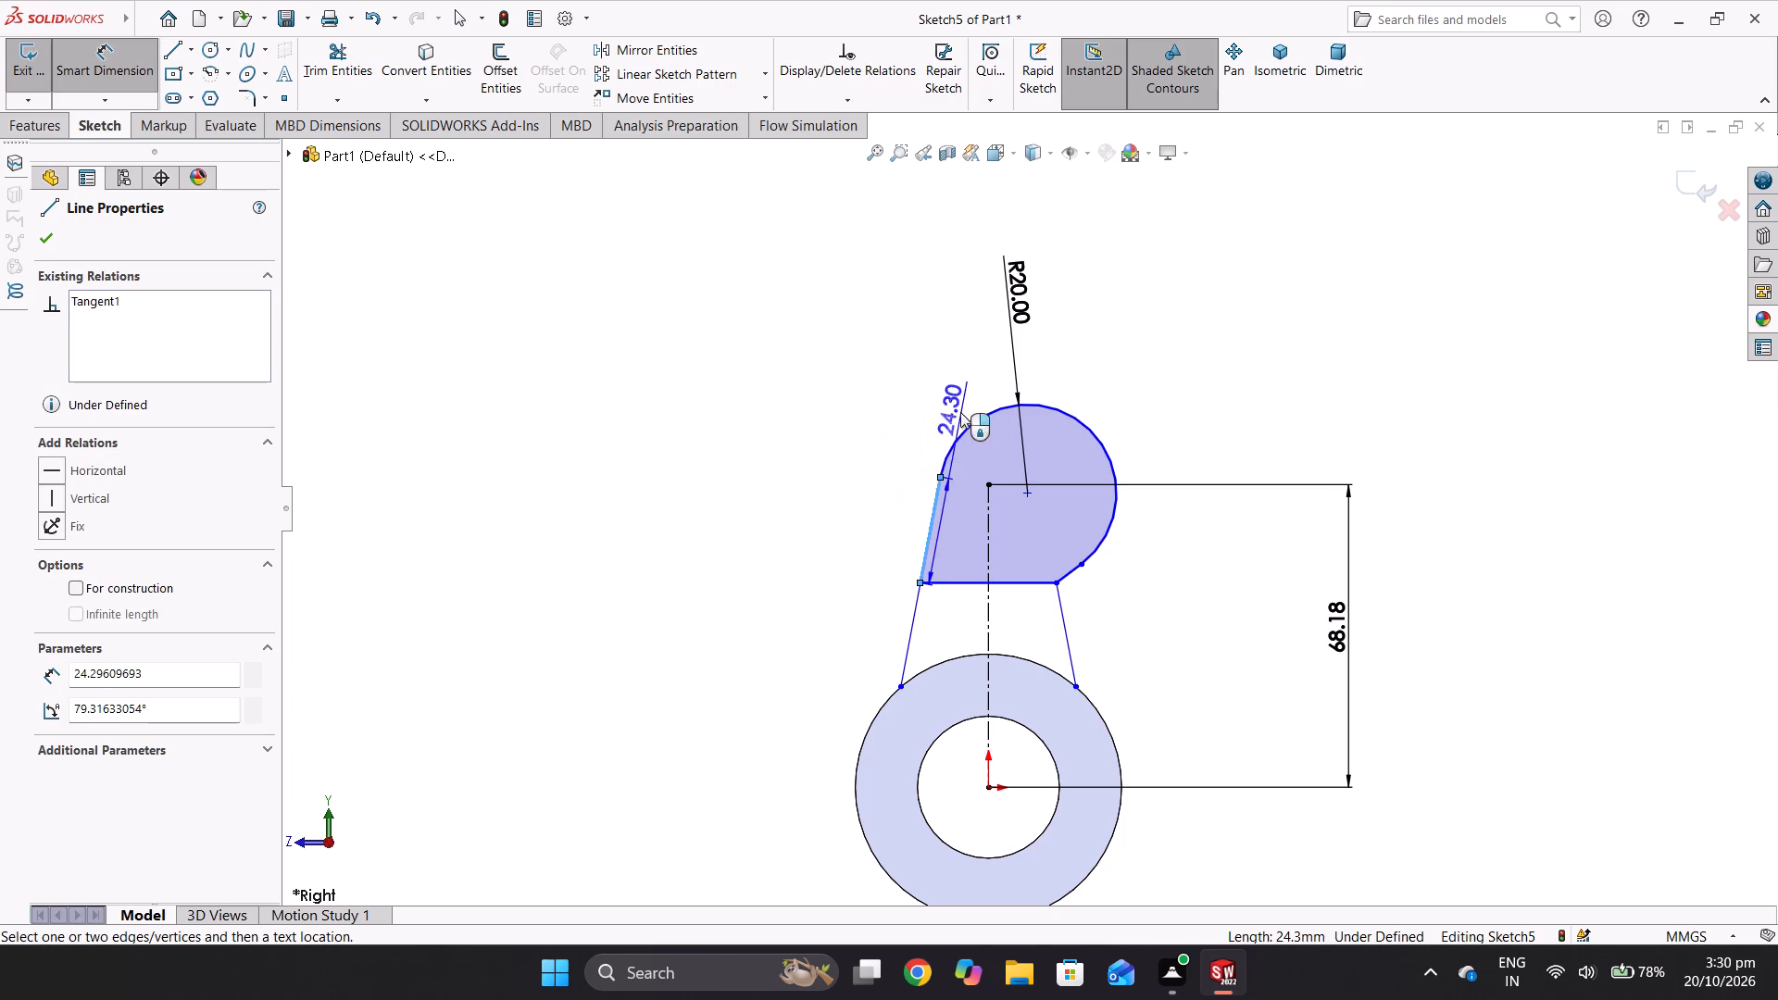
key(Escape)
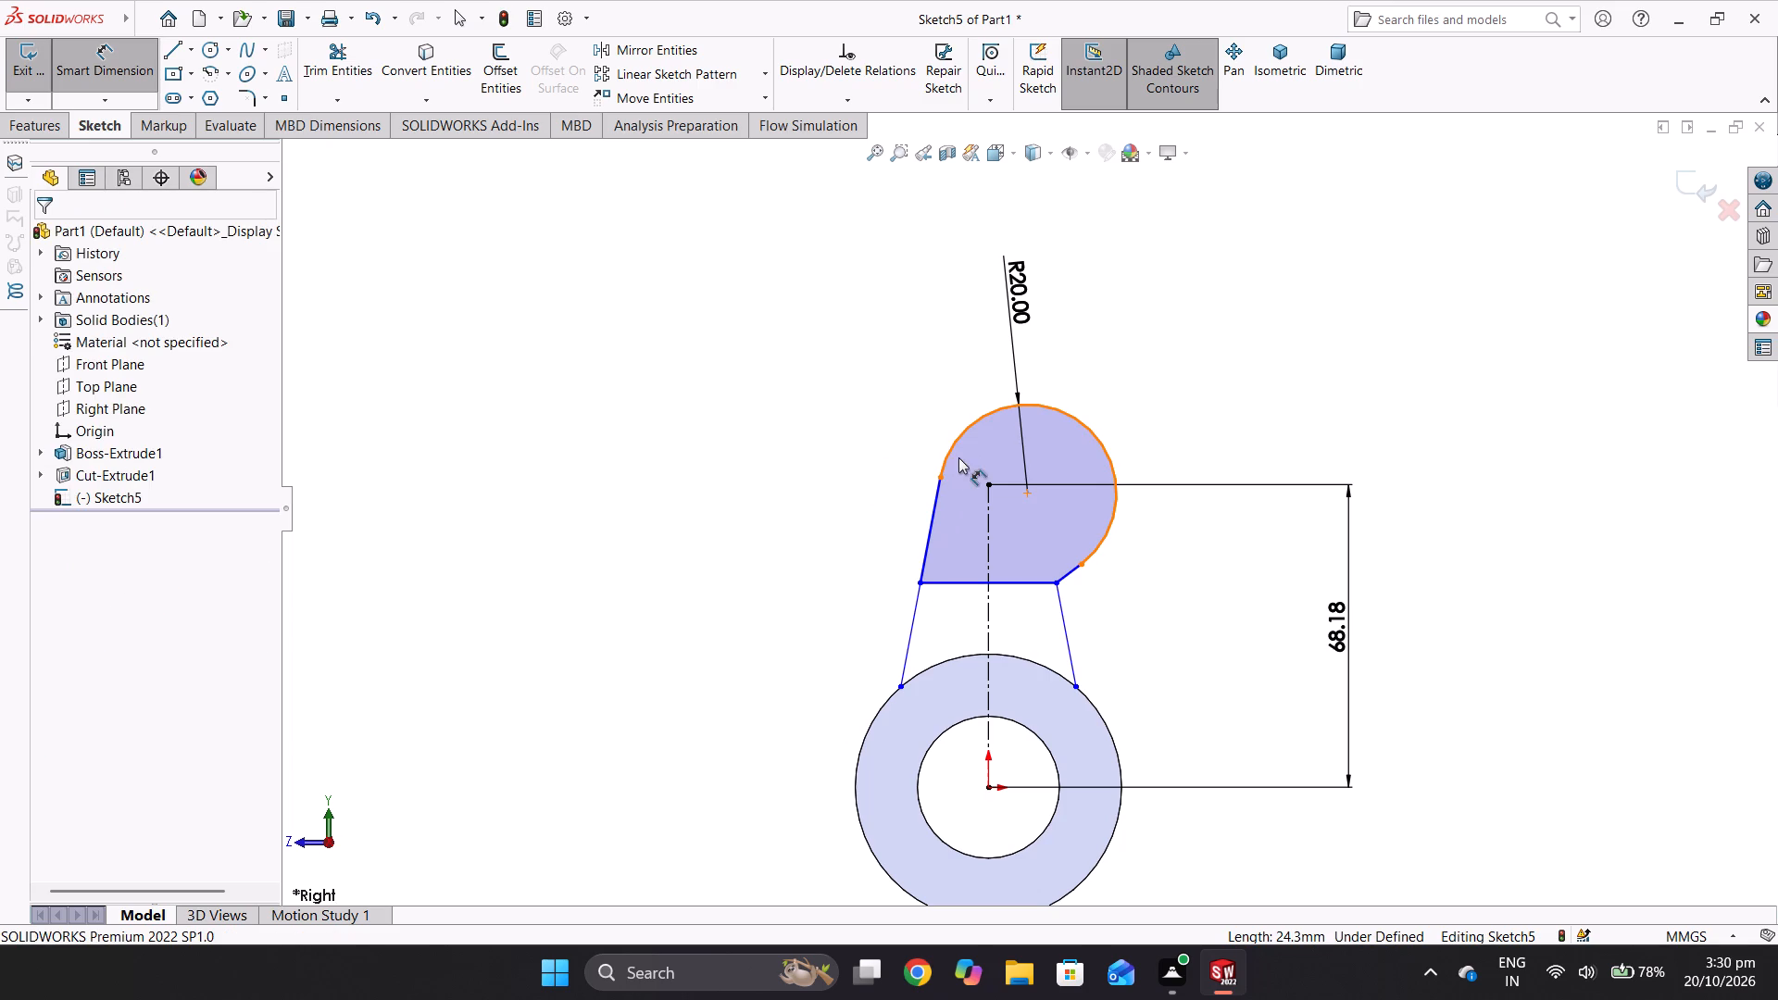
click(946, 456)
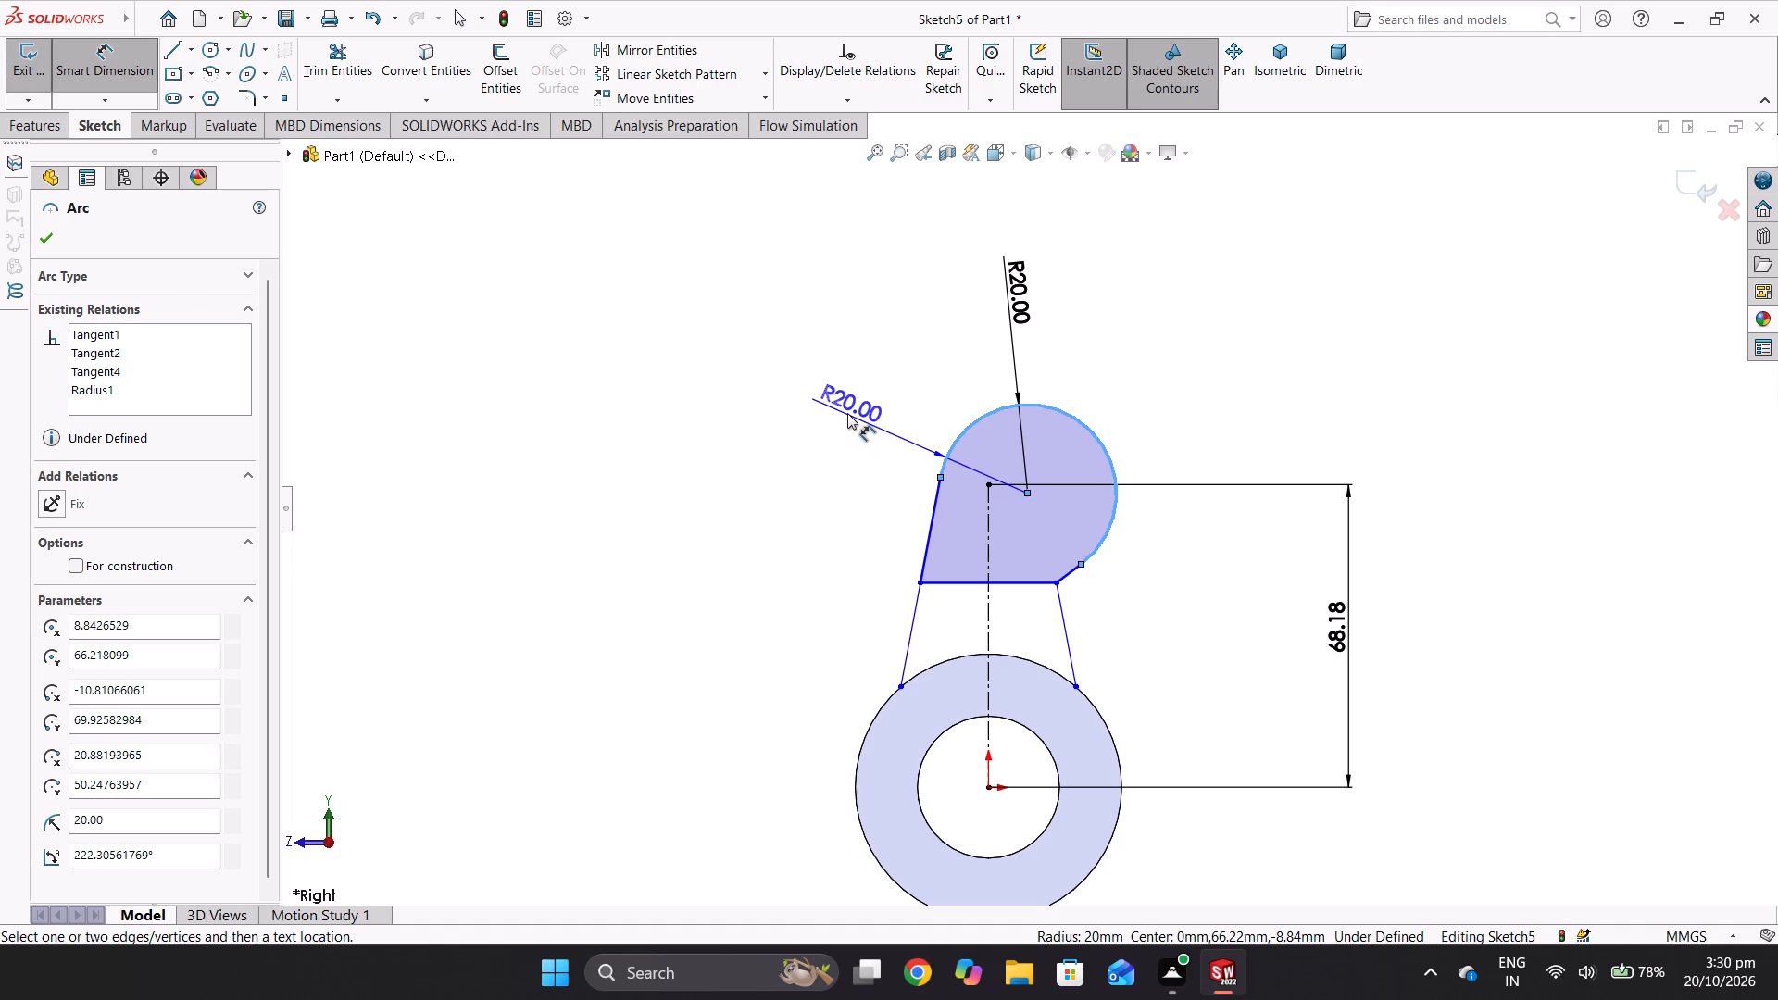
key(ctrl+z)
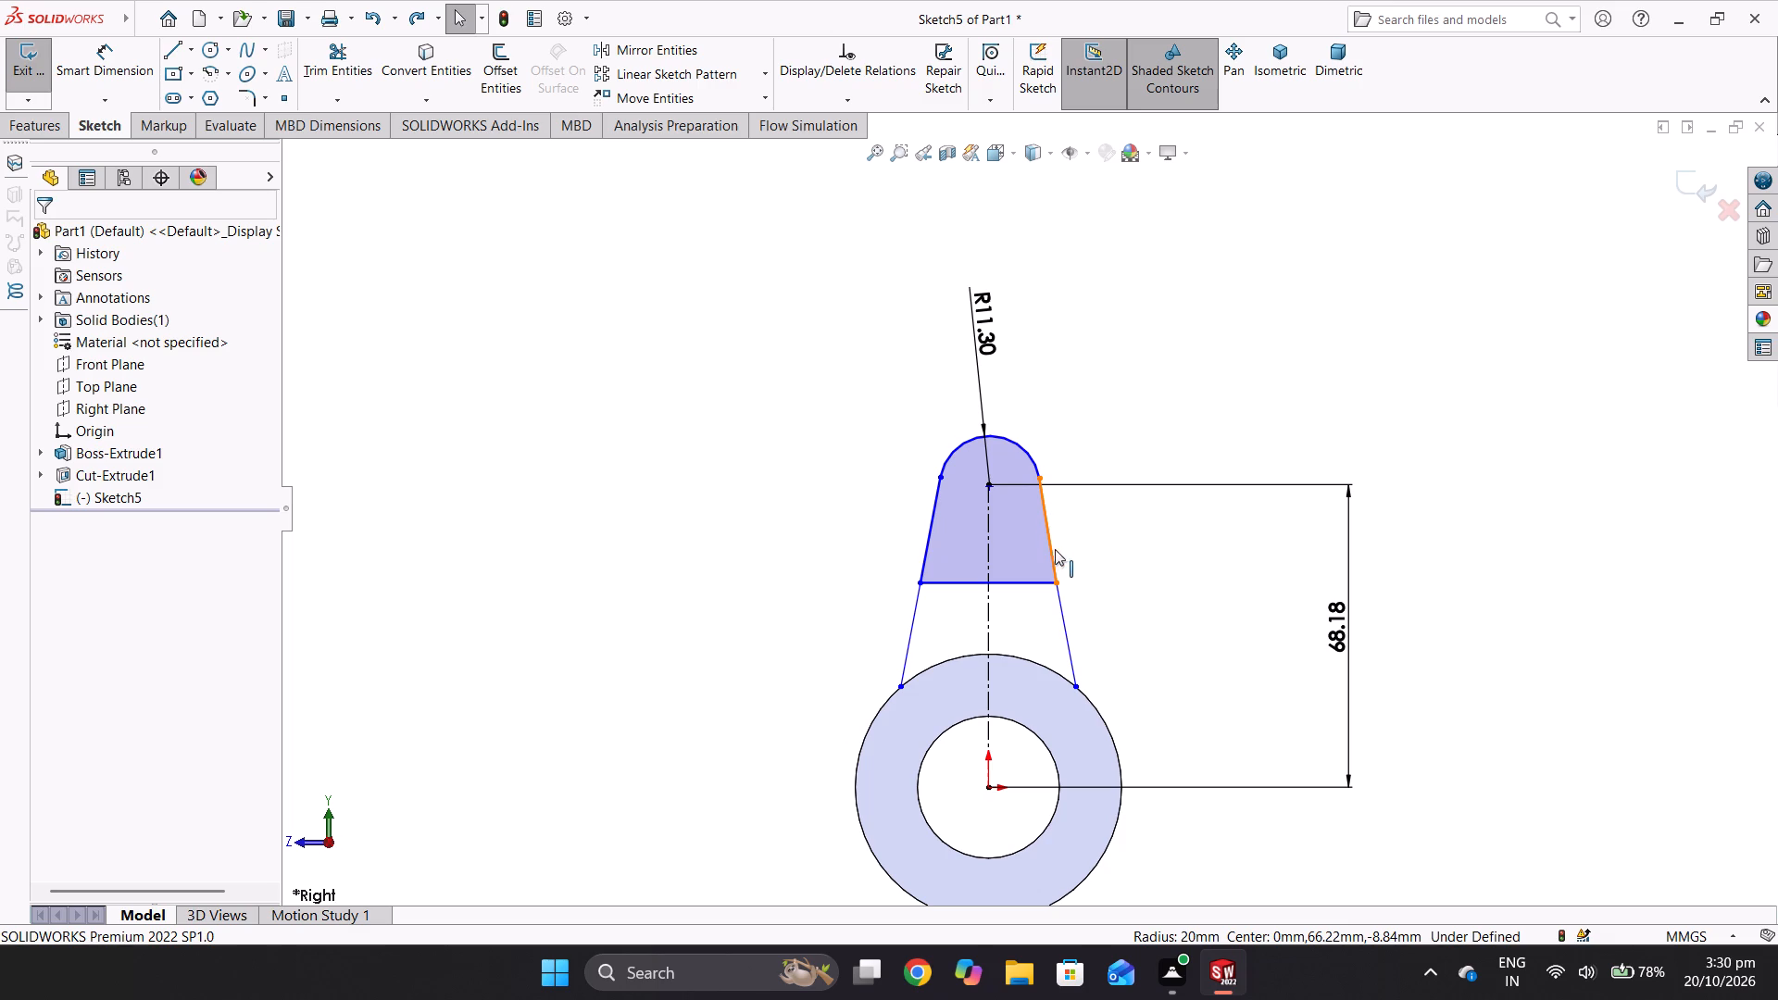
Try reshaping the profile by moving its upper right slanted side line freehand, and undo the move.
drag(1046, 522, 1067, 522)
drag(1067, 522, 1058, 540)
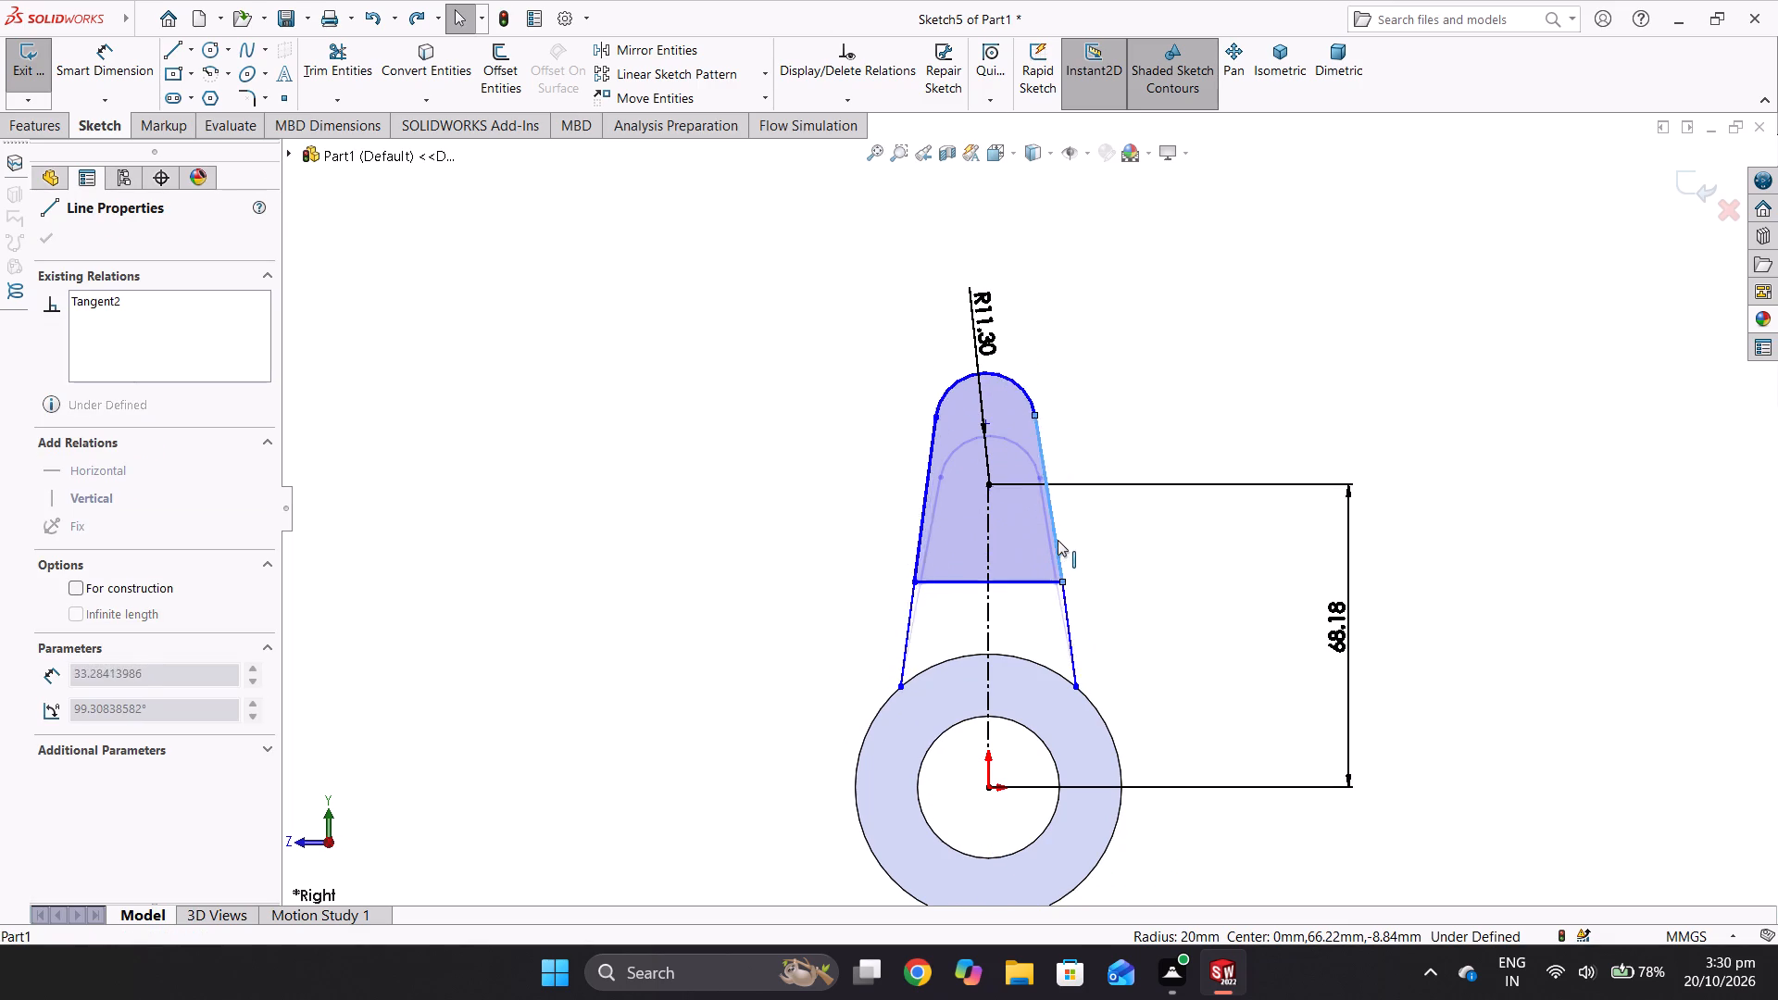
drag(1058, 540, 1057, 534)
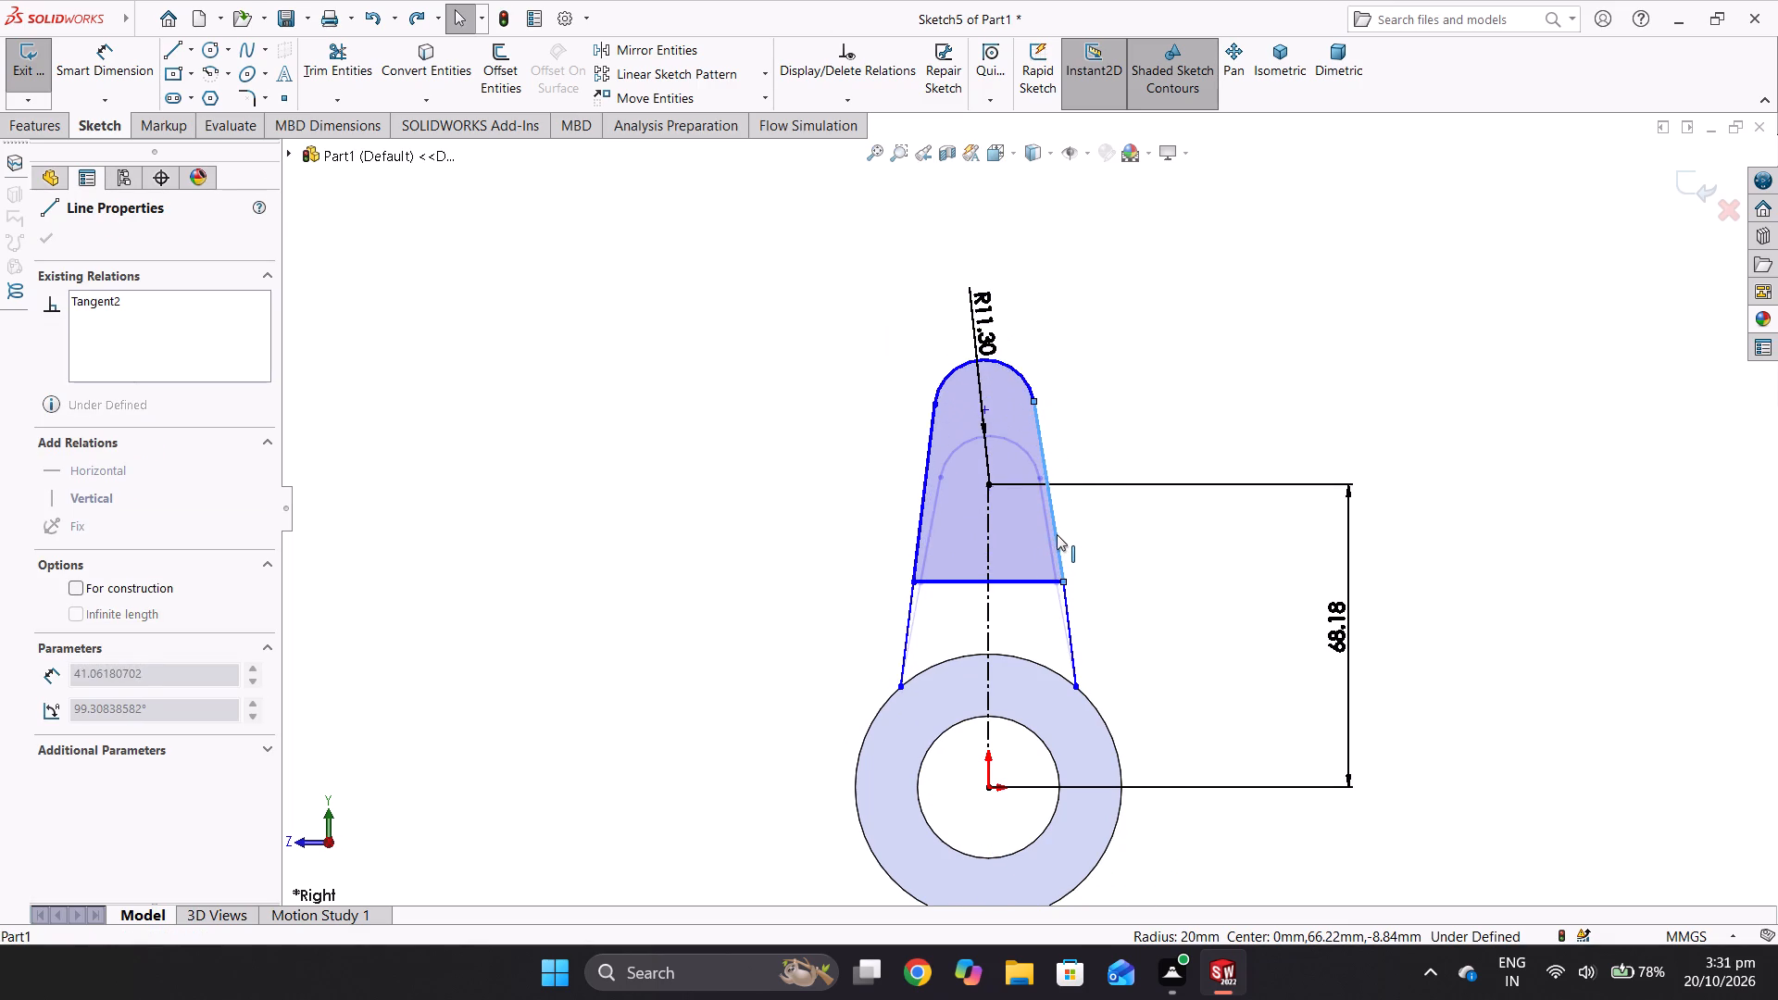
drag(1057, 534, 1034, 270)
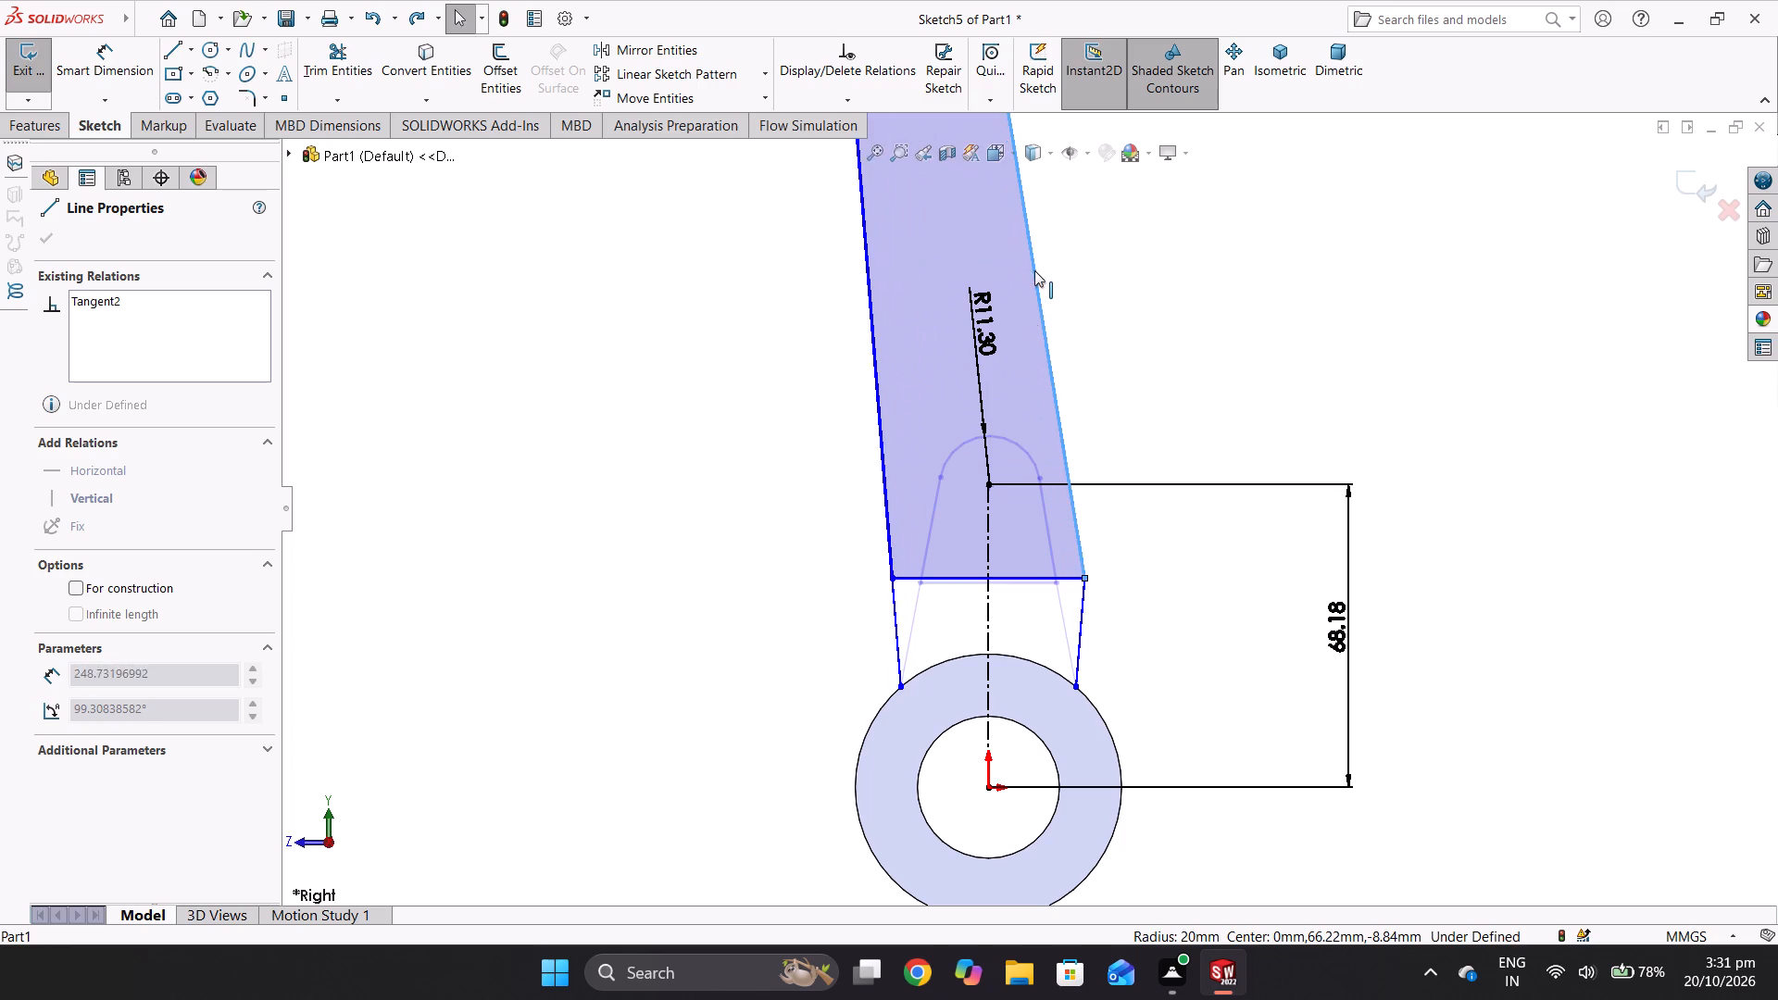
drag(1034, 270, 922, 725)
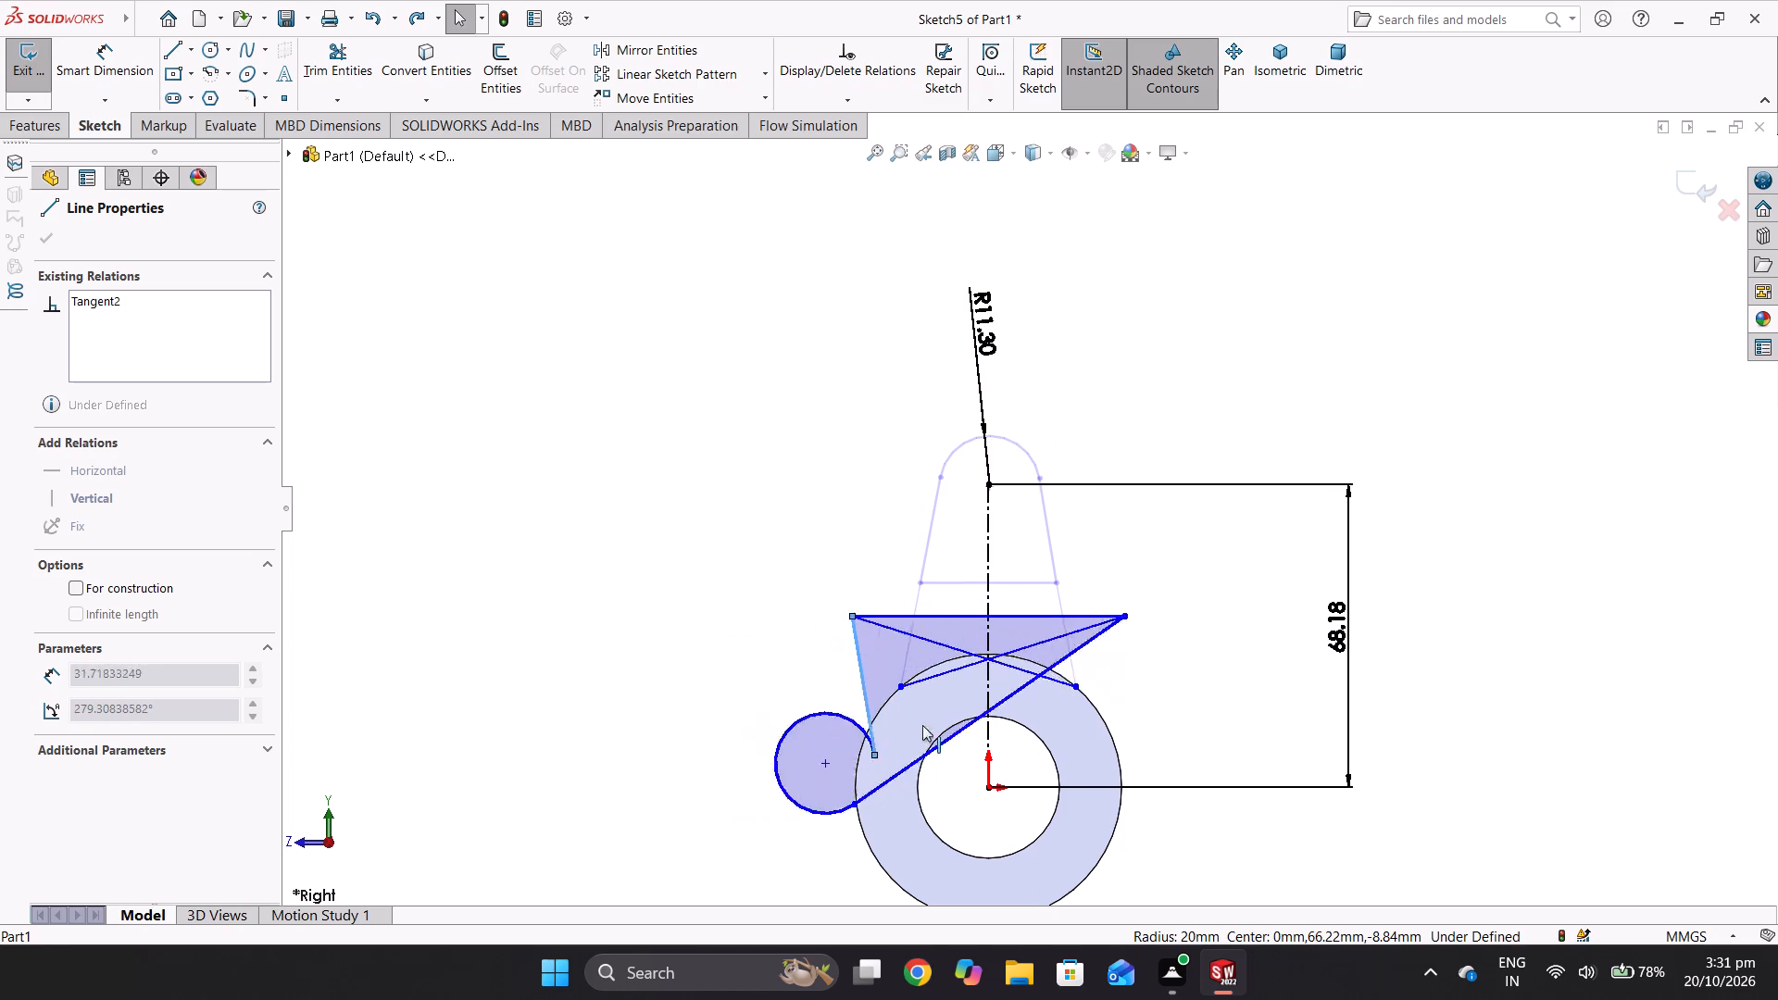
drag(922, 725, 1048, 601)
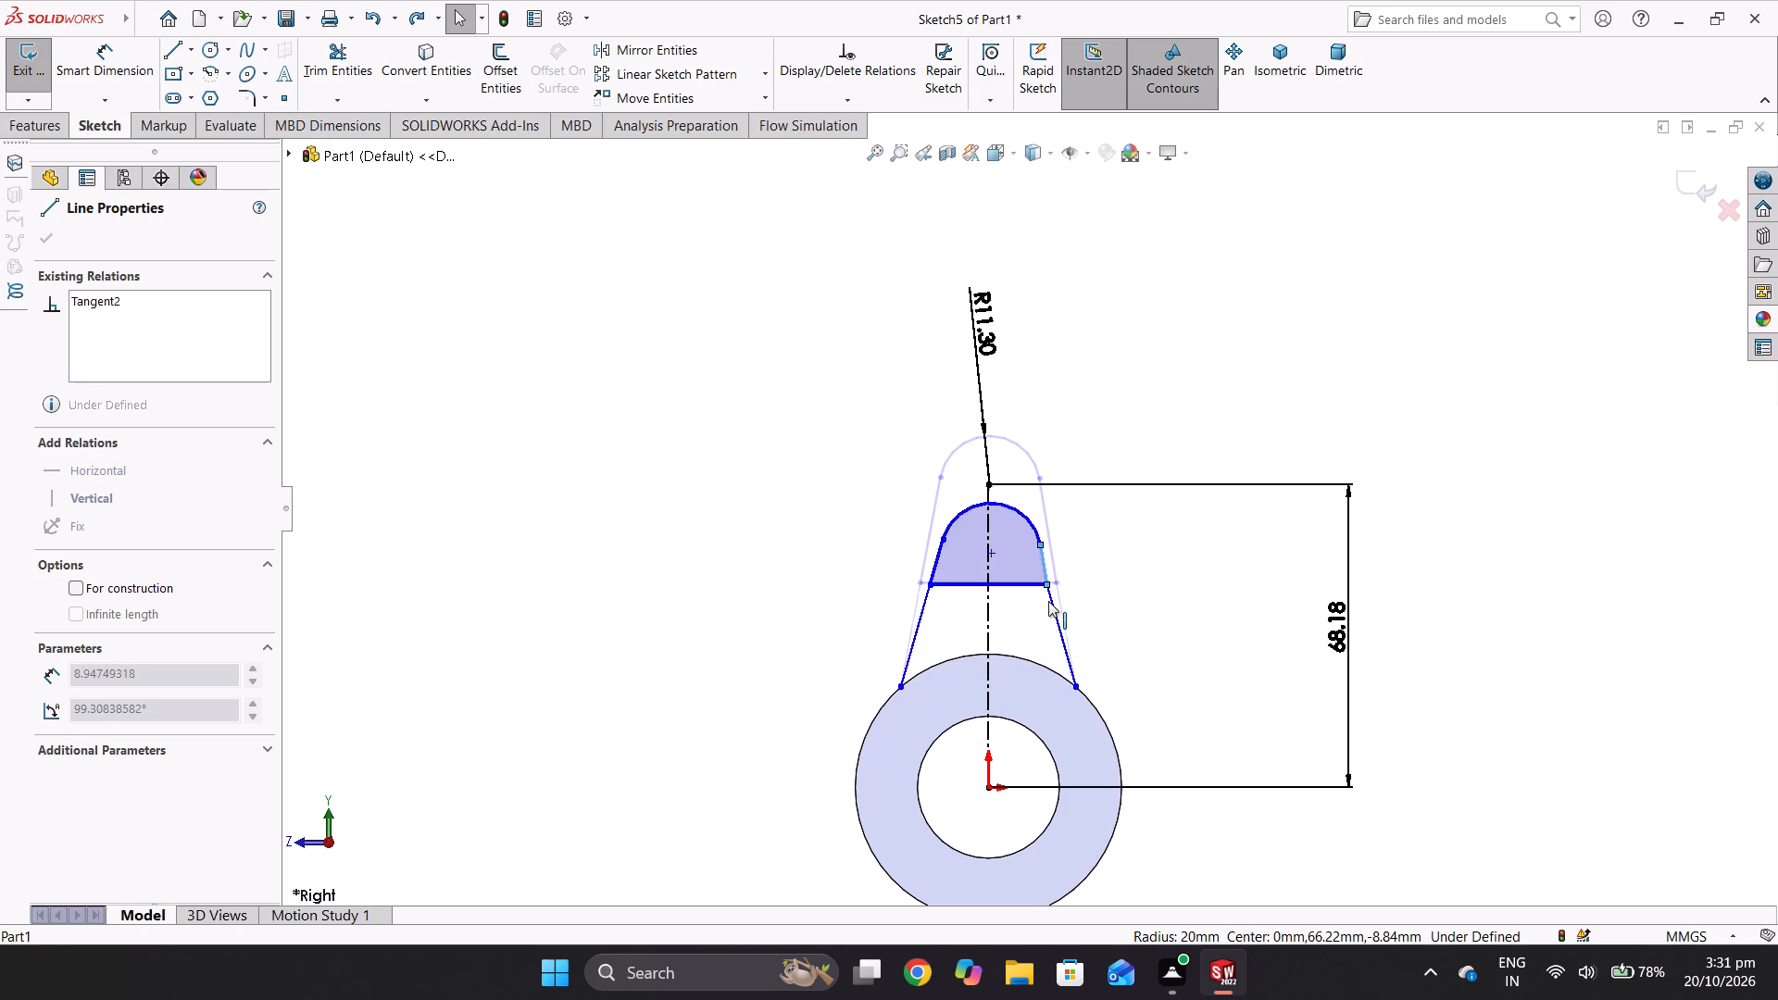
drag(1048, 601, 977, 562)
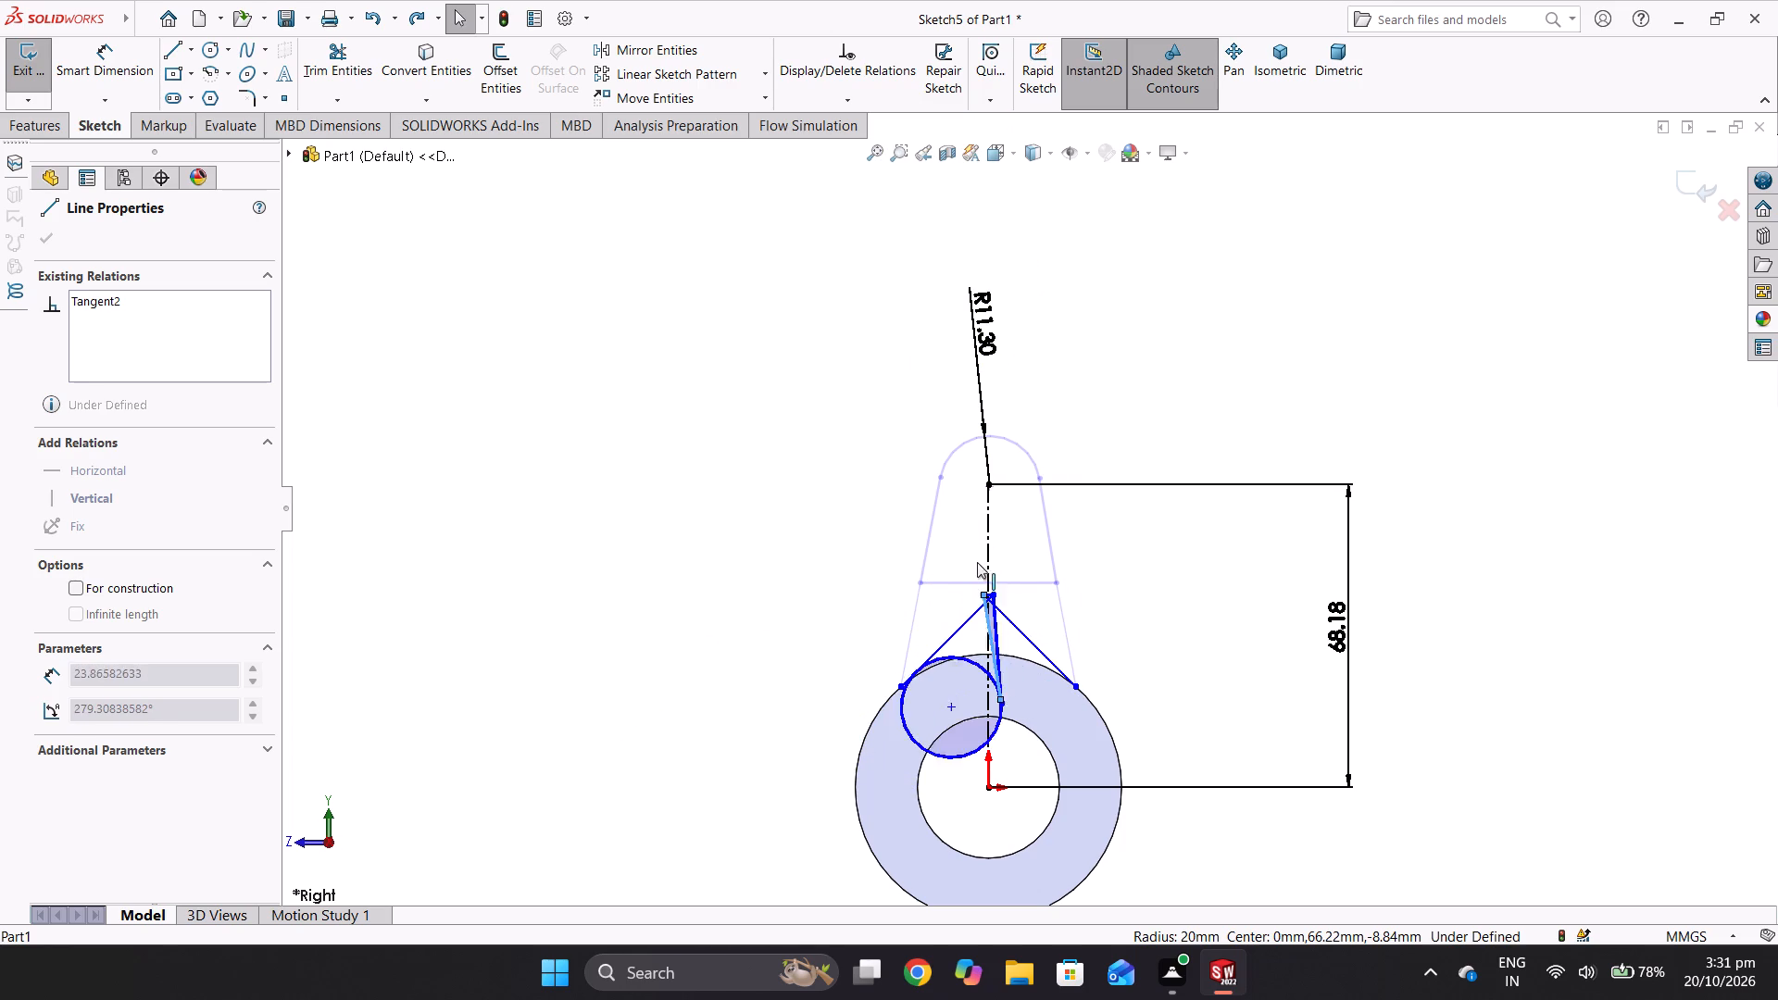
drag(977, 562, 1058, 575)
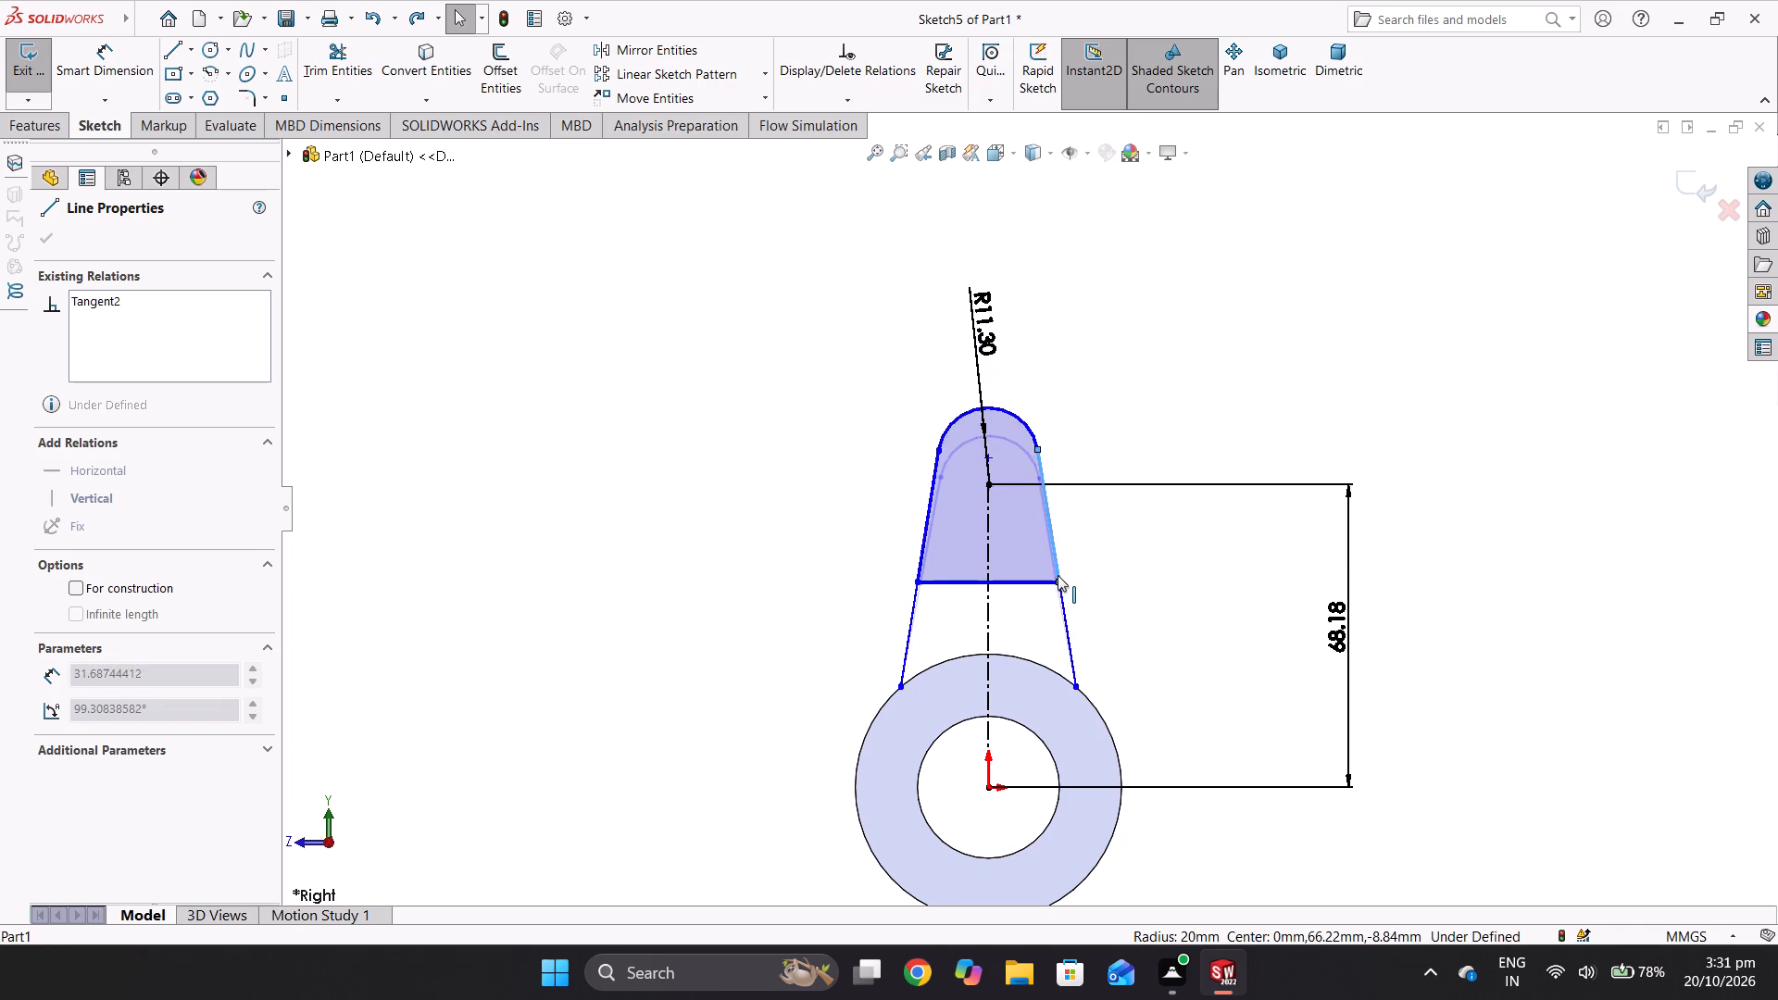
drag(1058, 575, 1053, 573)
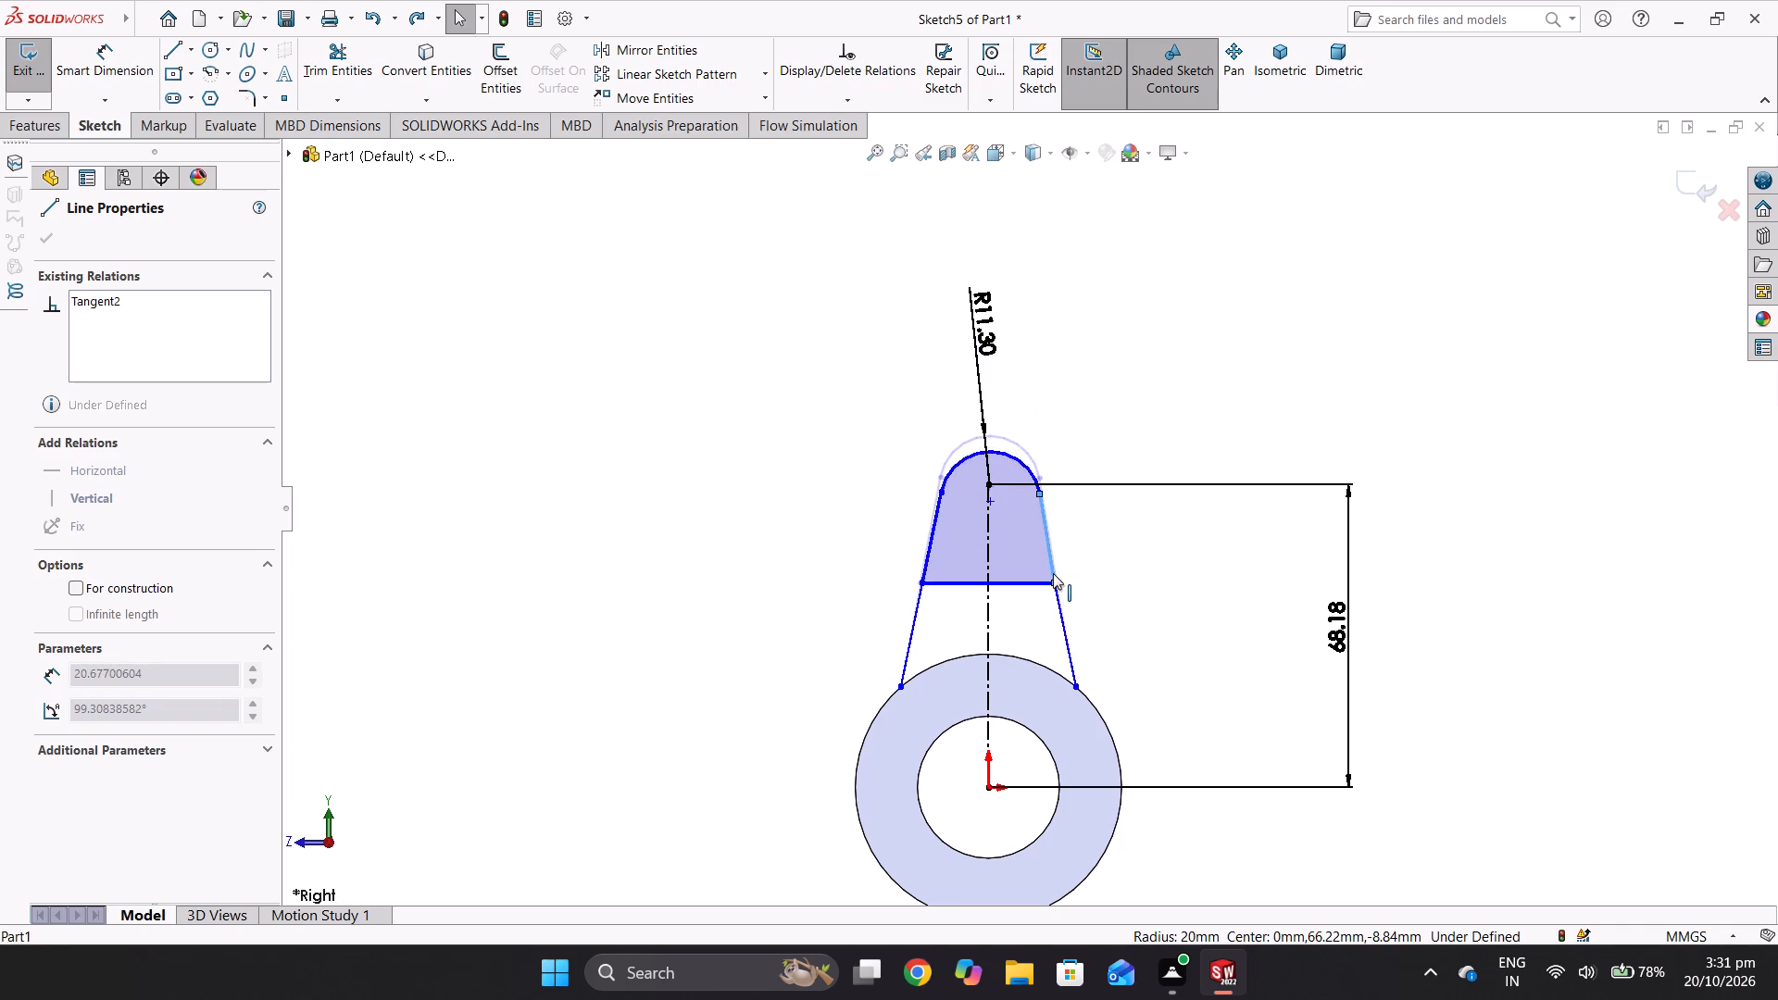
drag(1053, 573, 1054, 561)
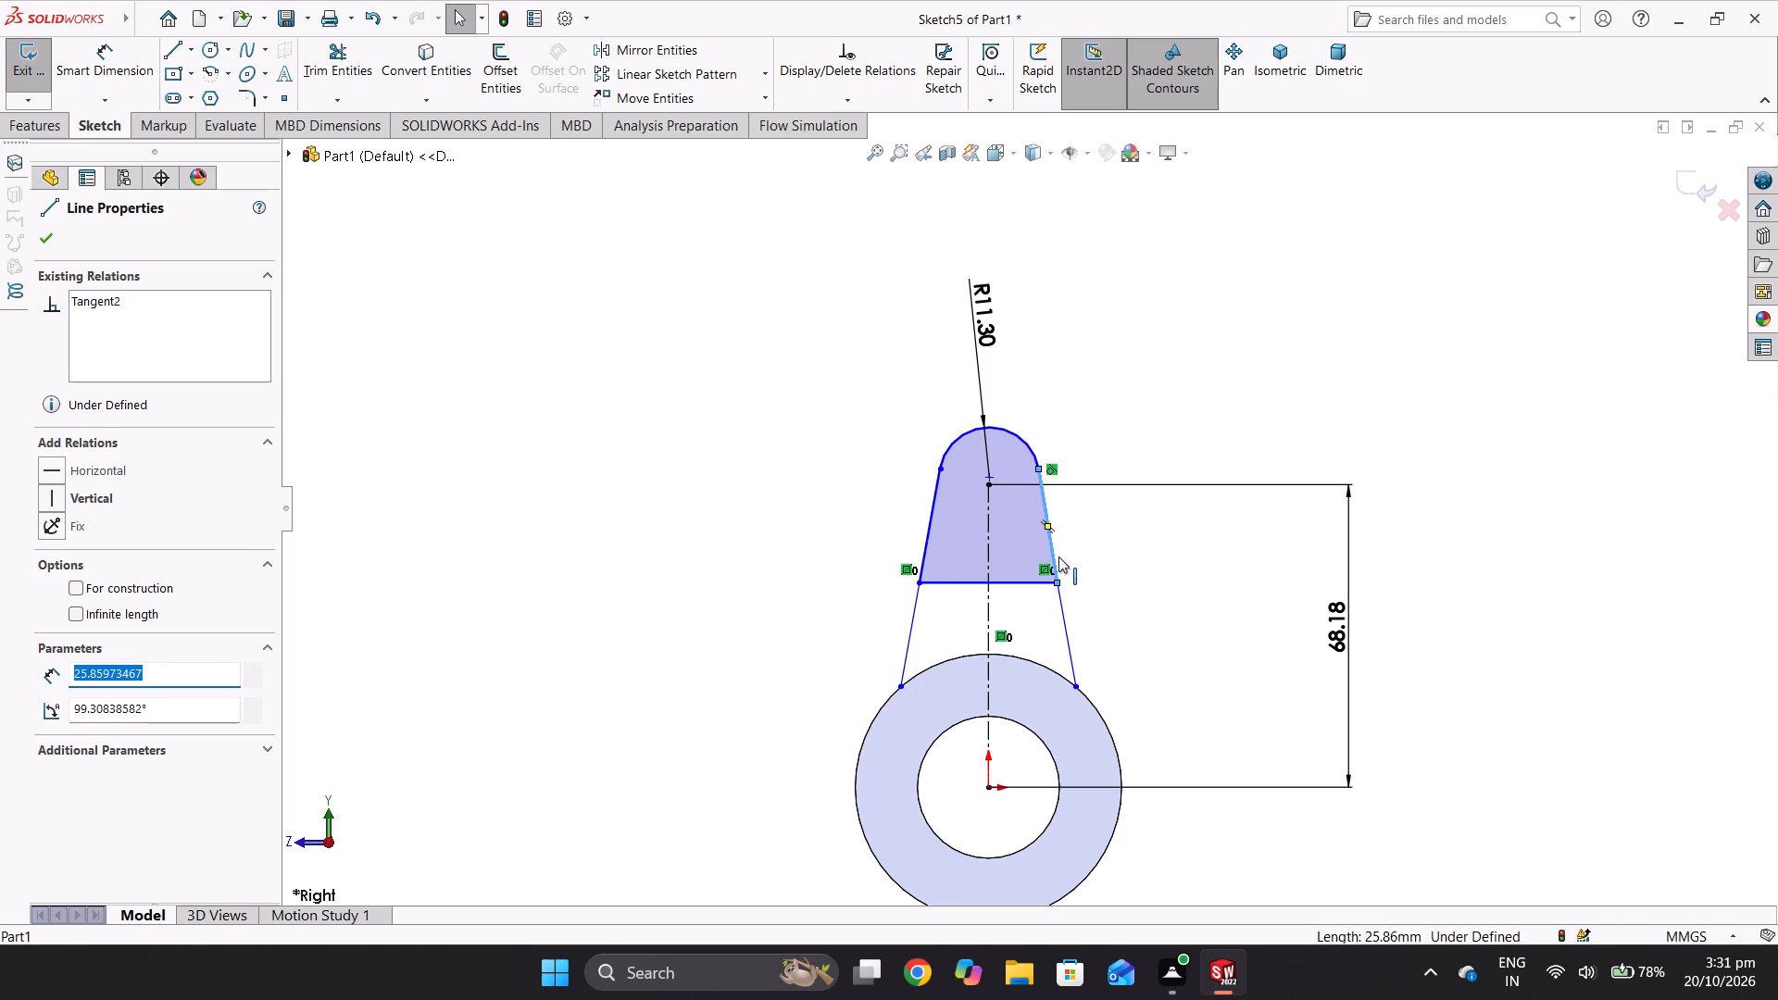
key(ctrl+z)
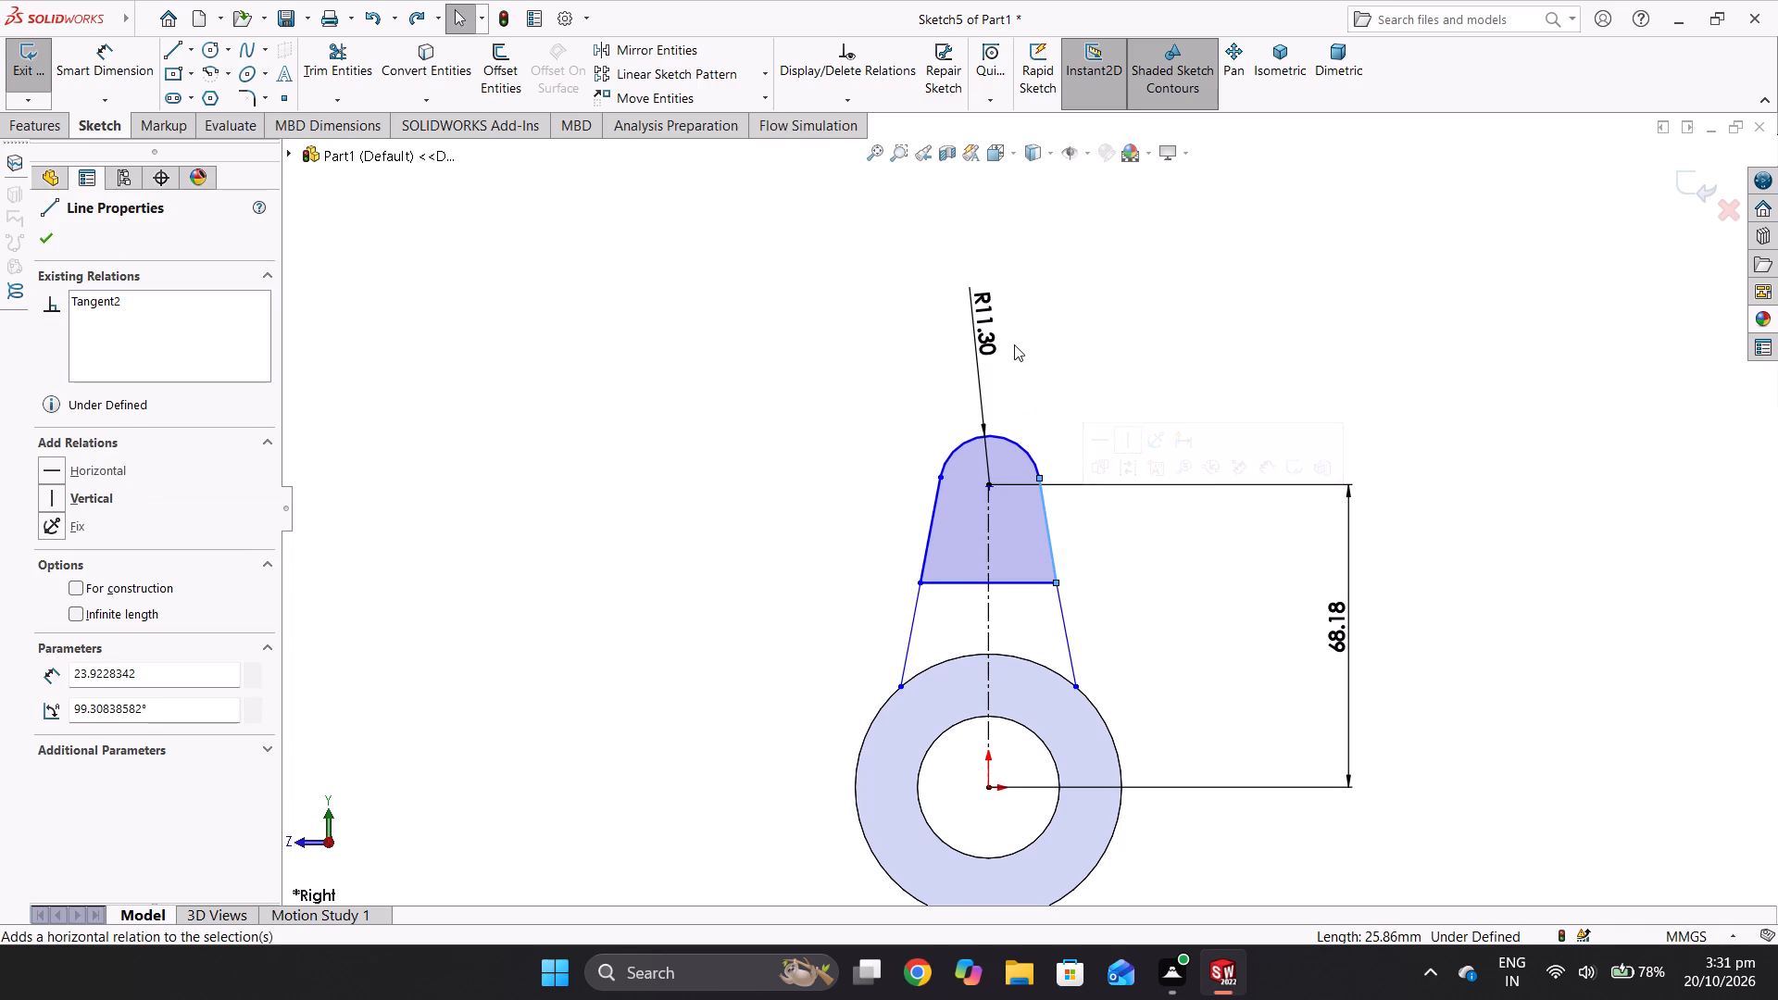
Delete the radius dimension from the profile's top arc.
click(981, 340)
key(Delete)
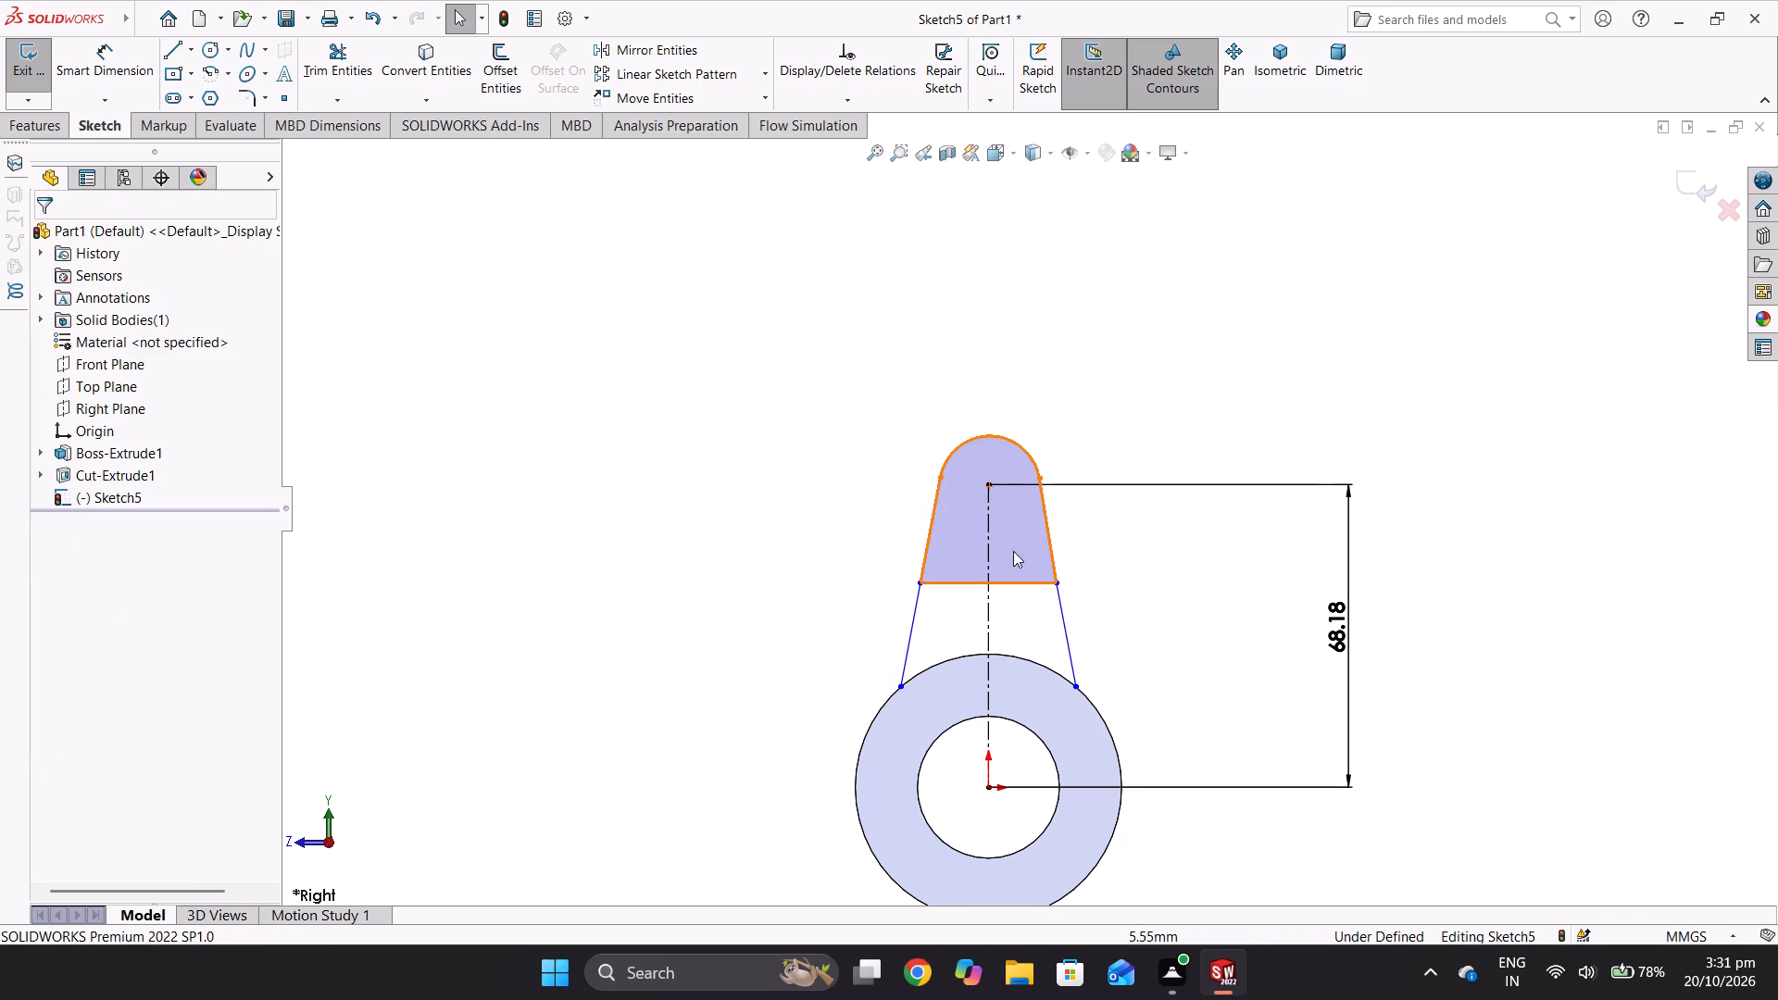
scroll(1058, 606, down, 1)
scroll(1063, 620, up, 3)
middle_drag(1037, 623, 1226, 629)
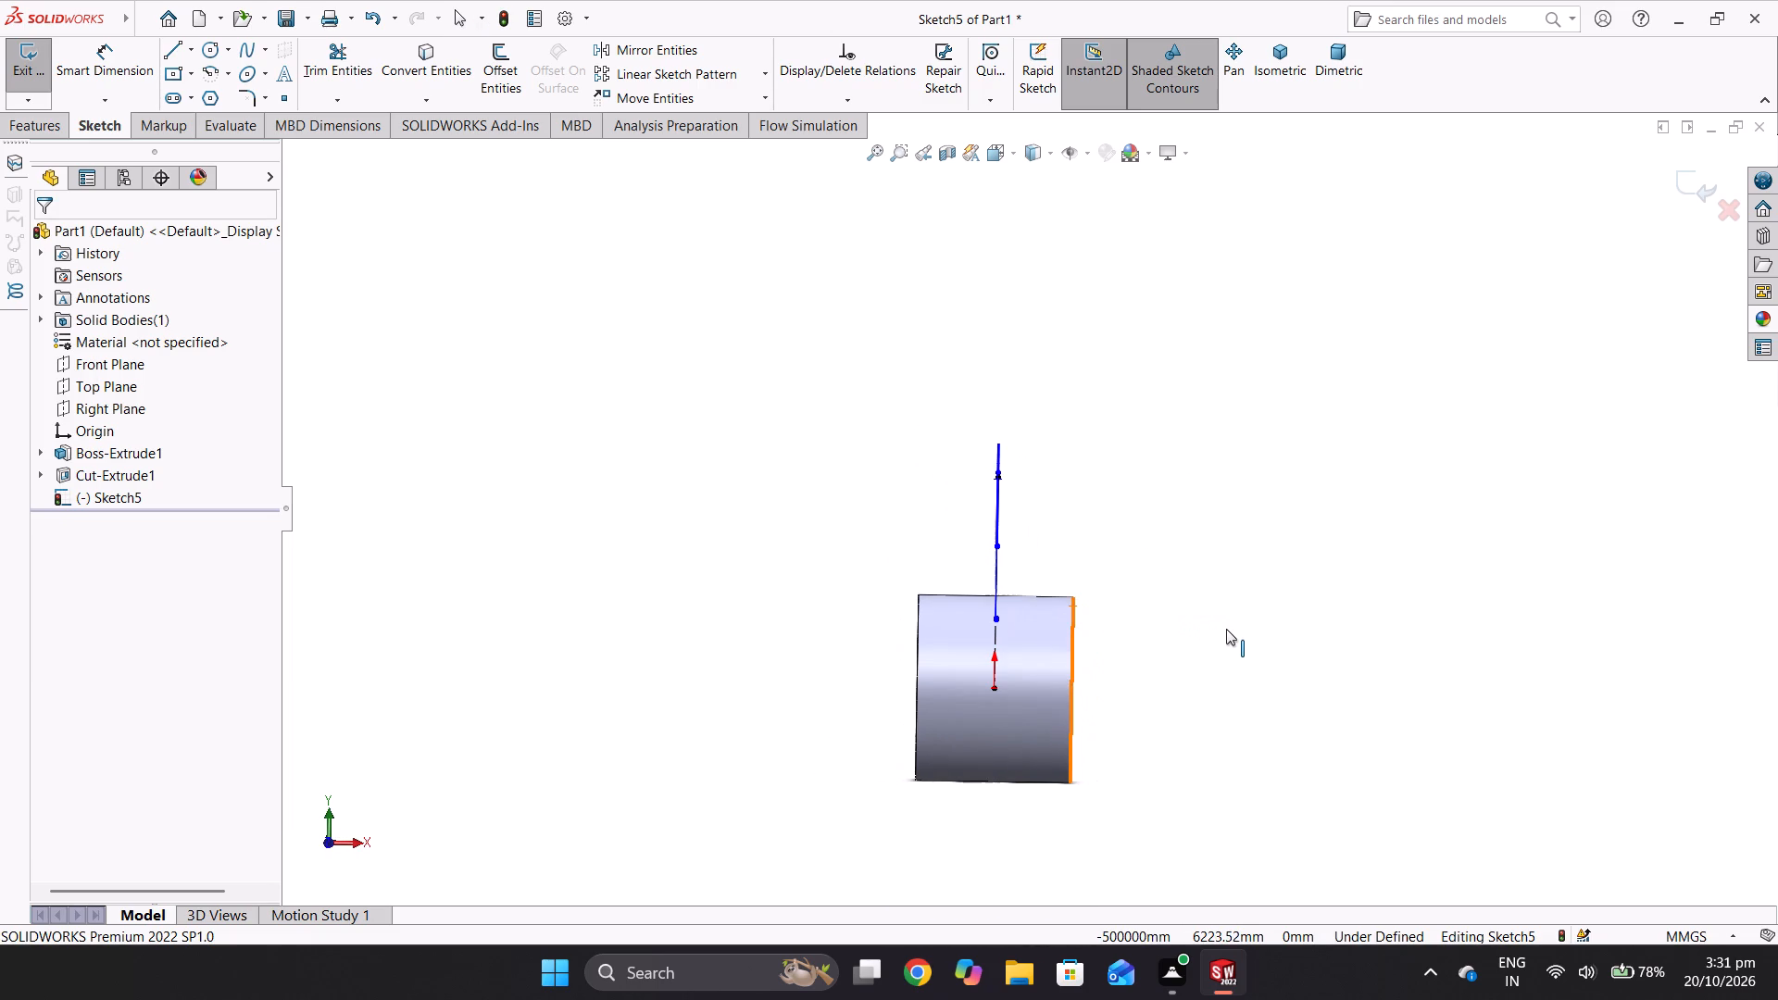
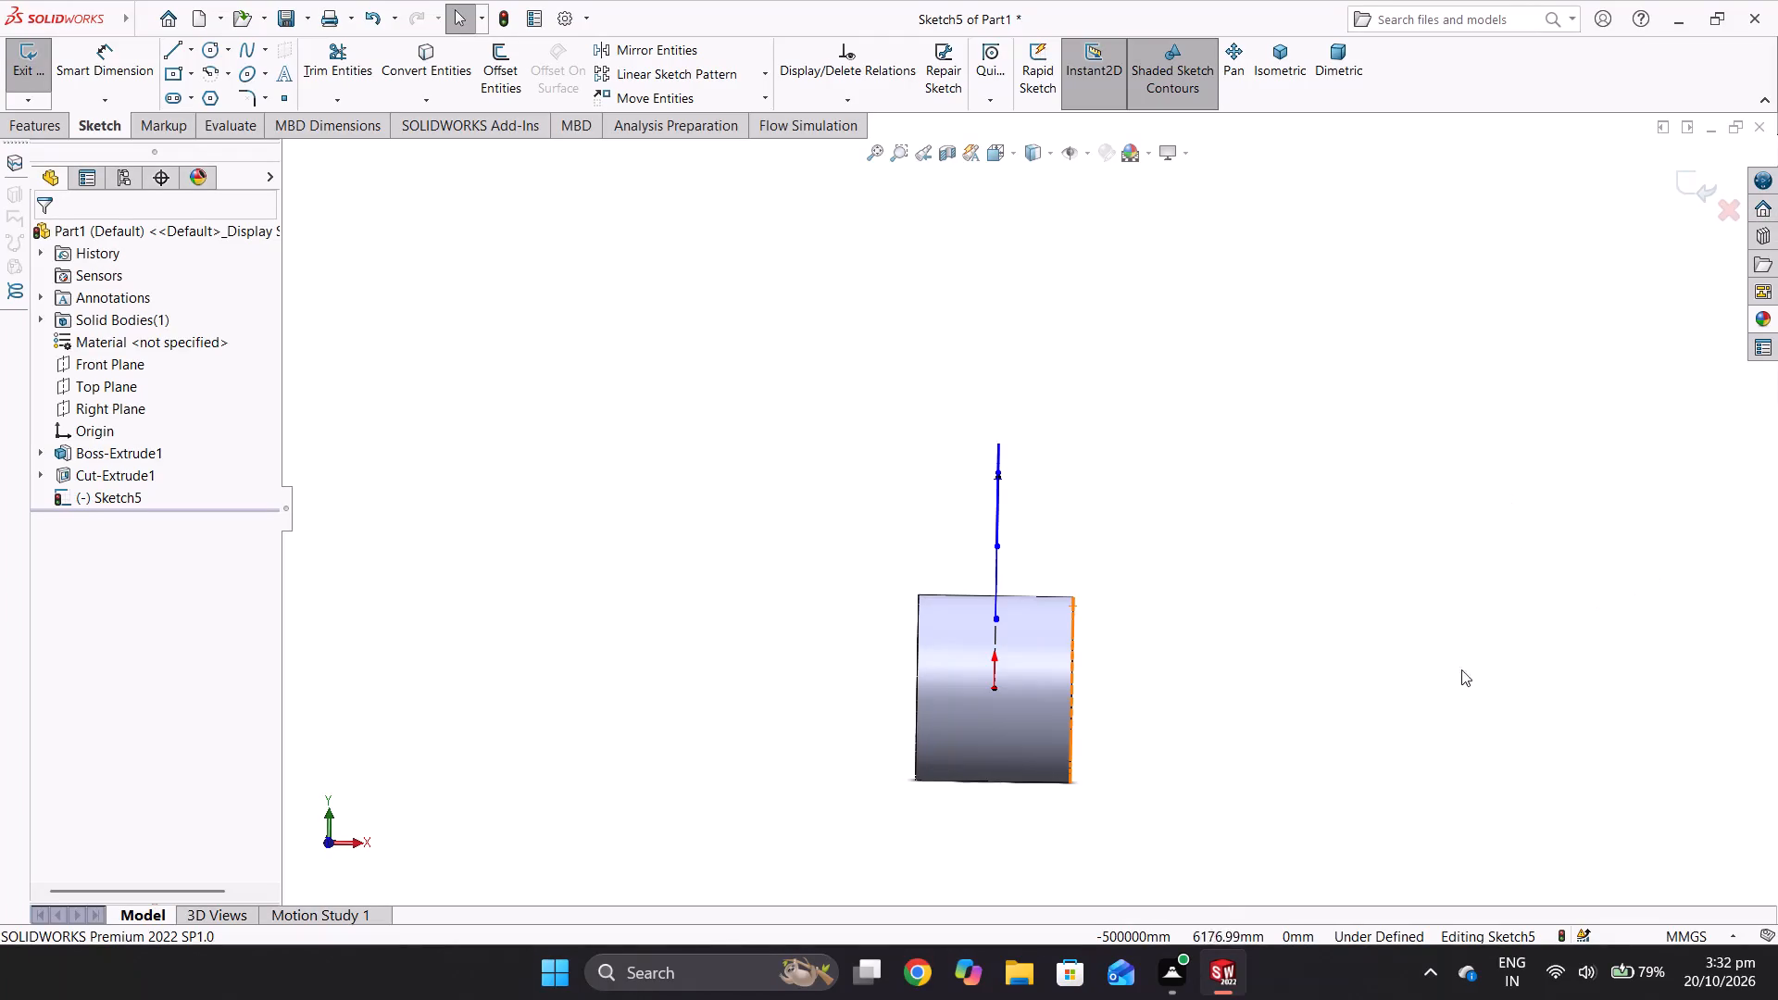
Examine the existing relations between the two side lines' lower endpoints and the cylinder's outer edge.
click(1177, 982)
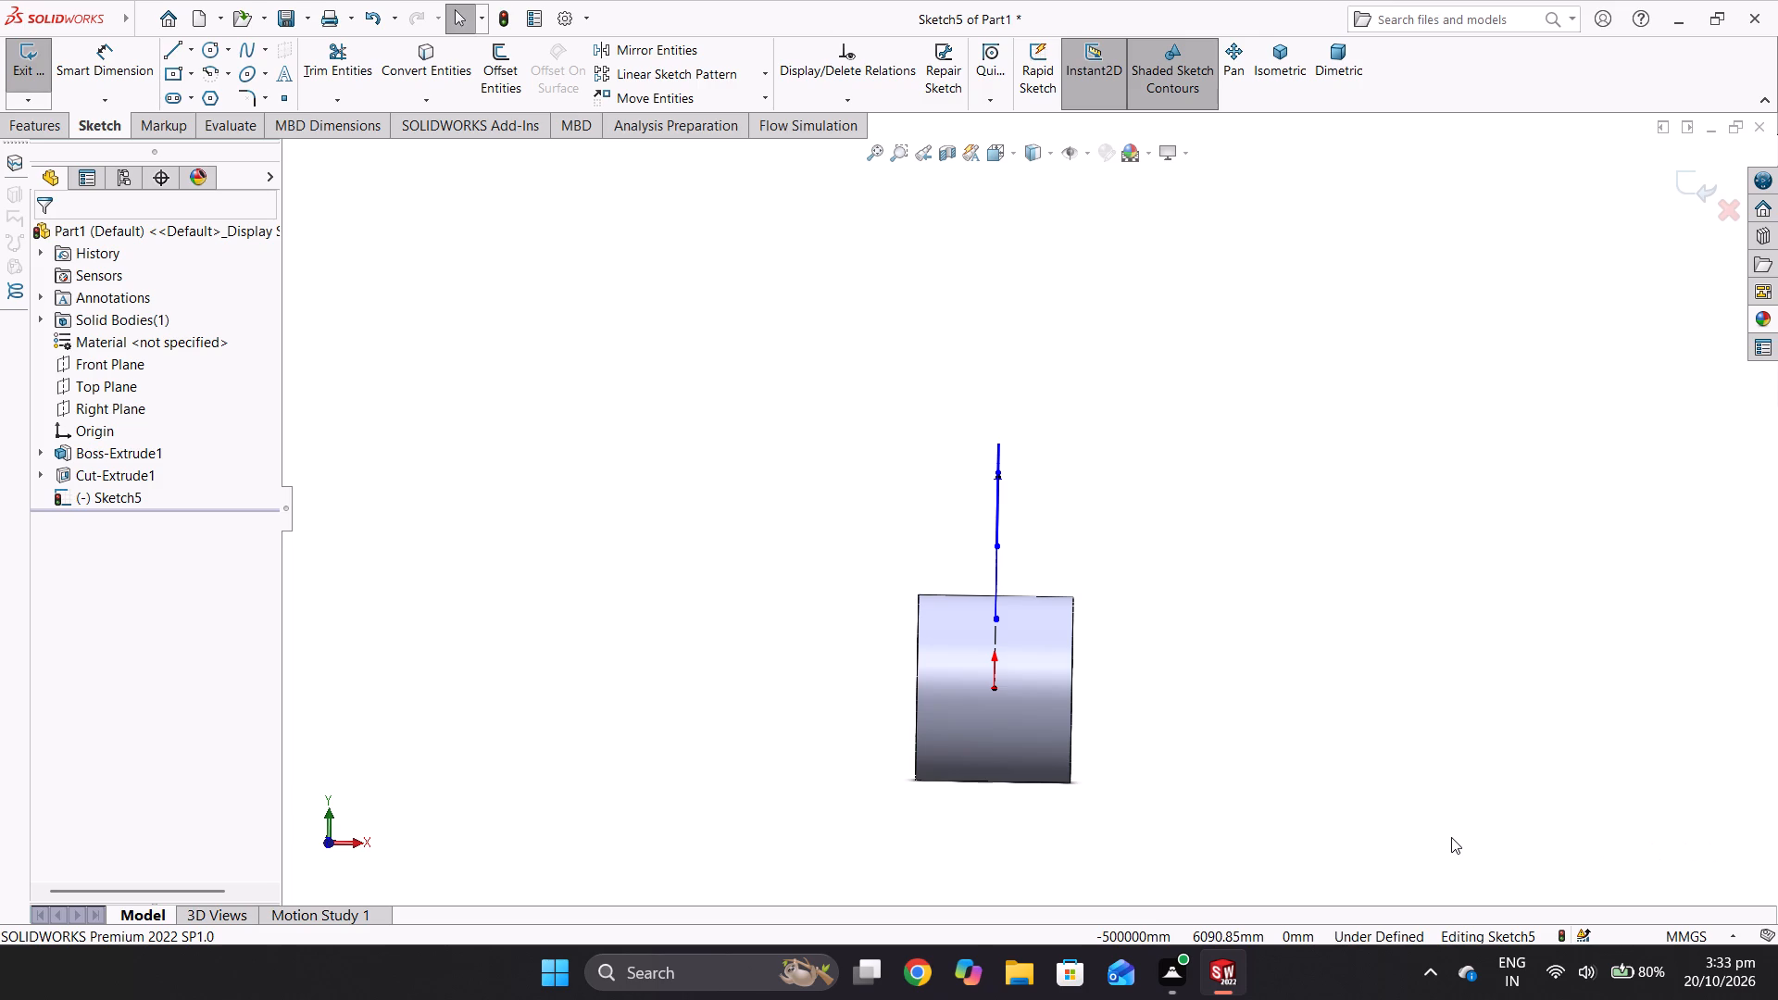
middle_drag(1320, 802, 1136, 794)
scroll(1047, 664, down, 6)
middle_click(987, 607)
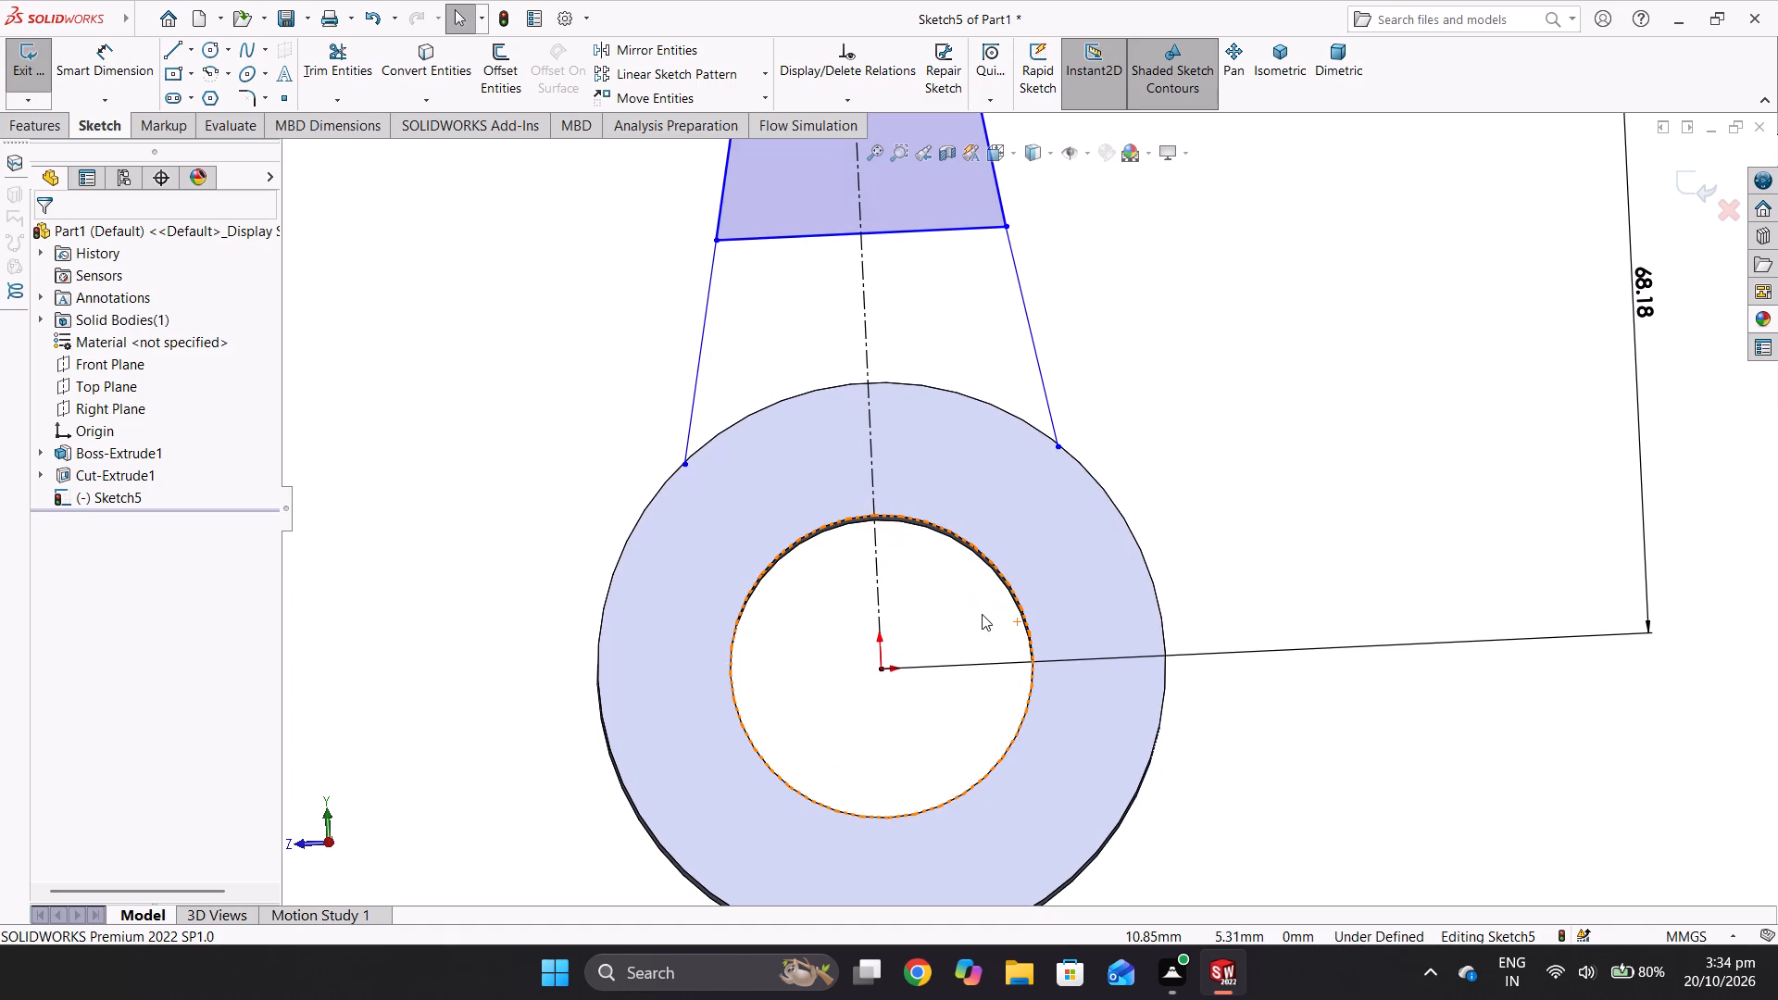
ctrl+click(685, 467)
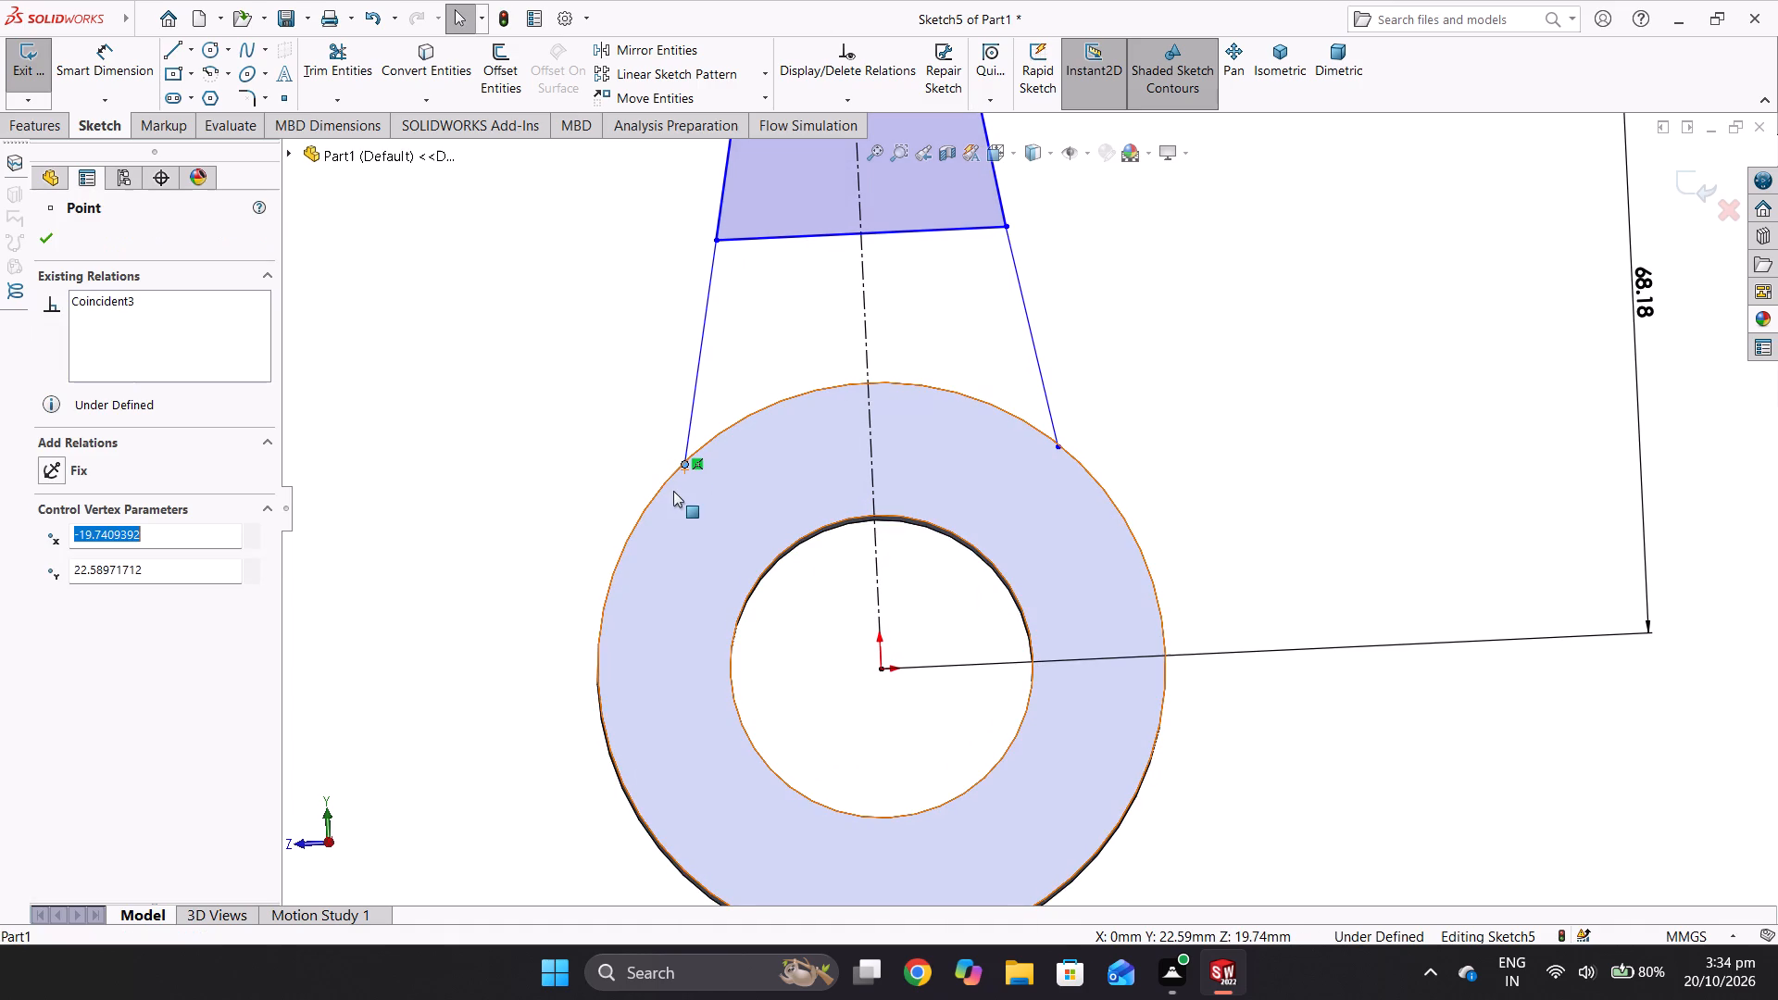
ctrl+click(671, 475)
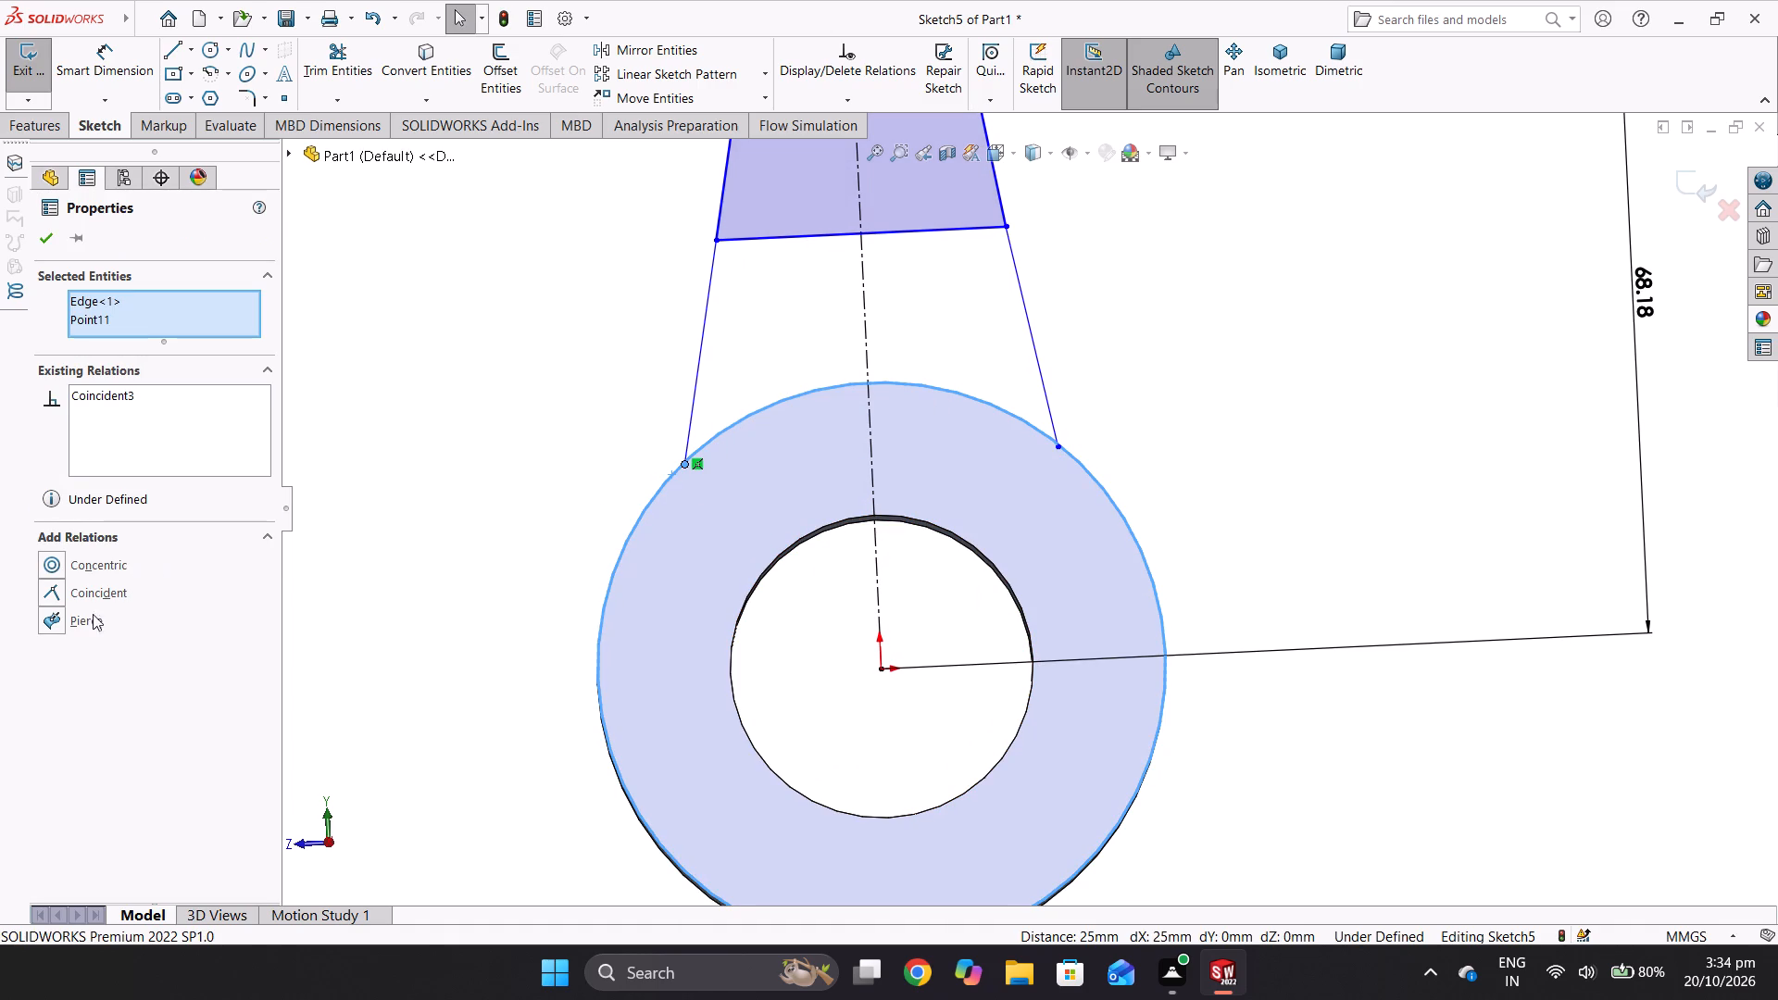
right_click(686, 466)
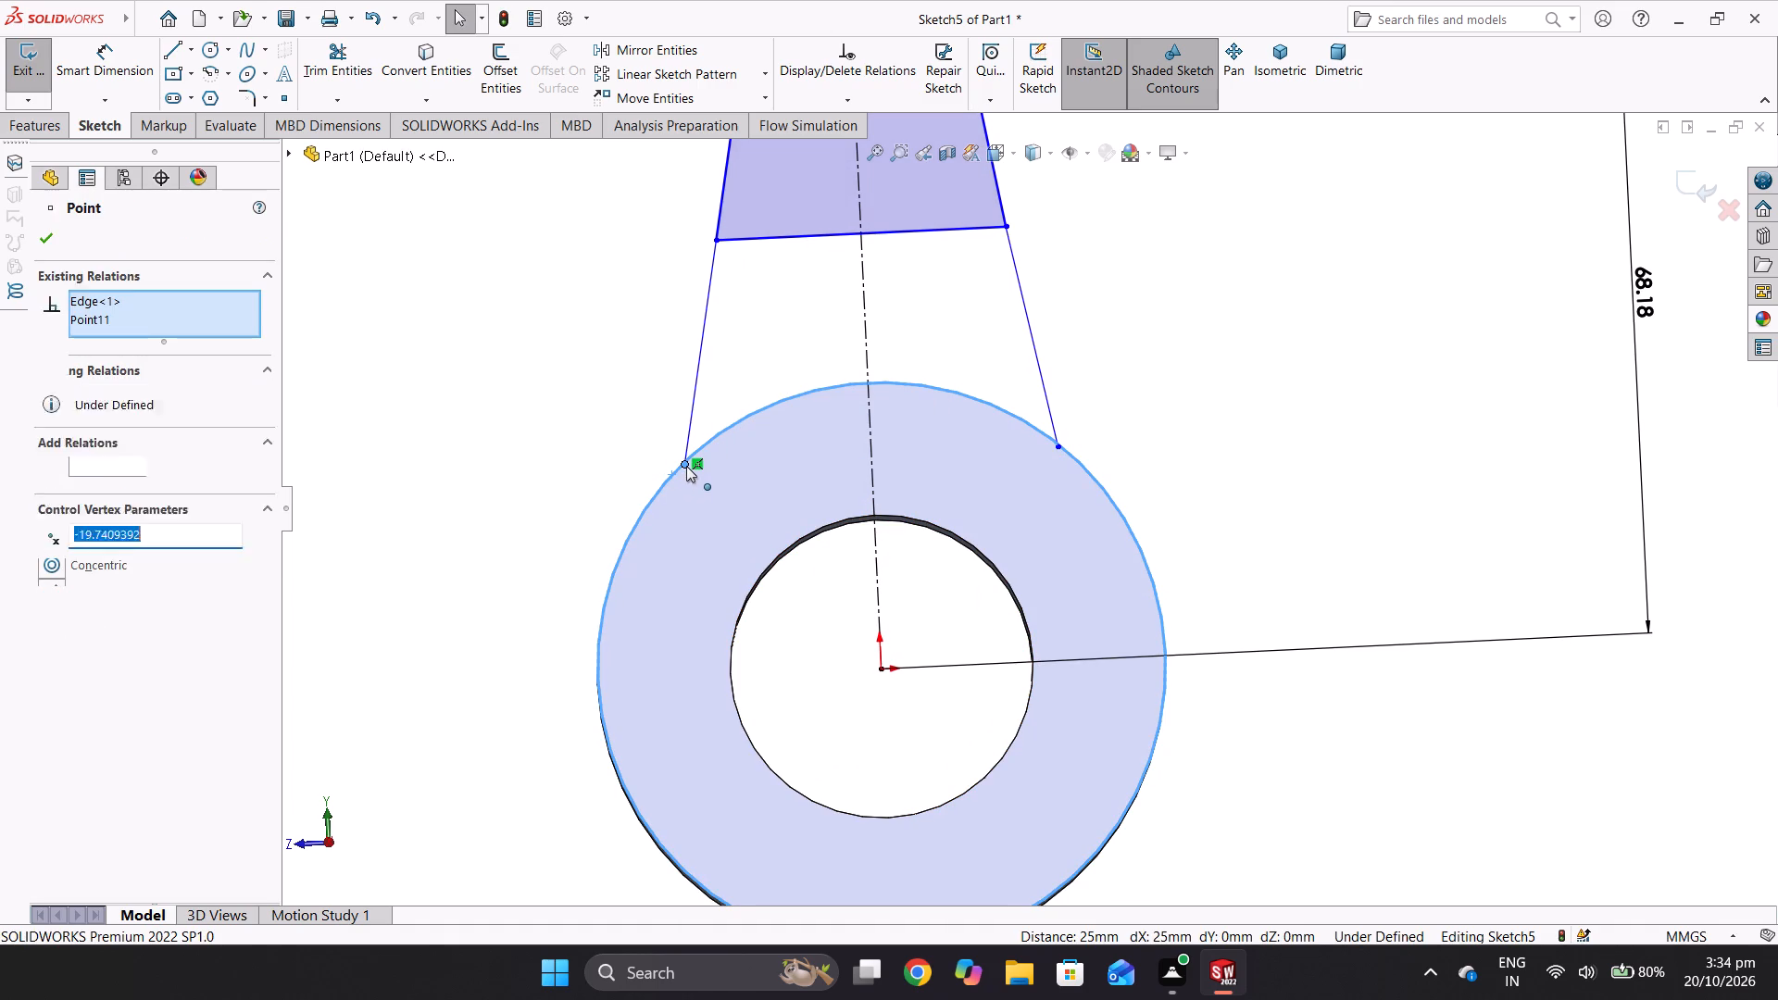
click(682, 464)
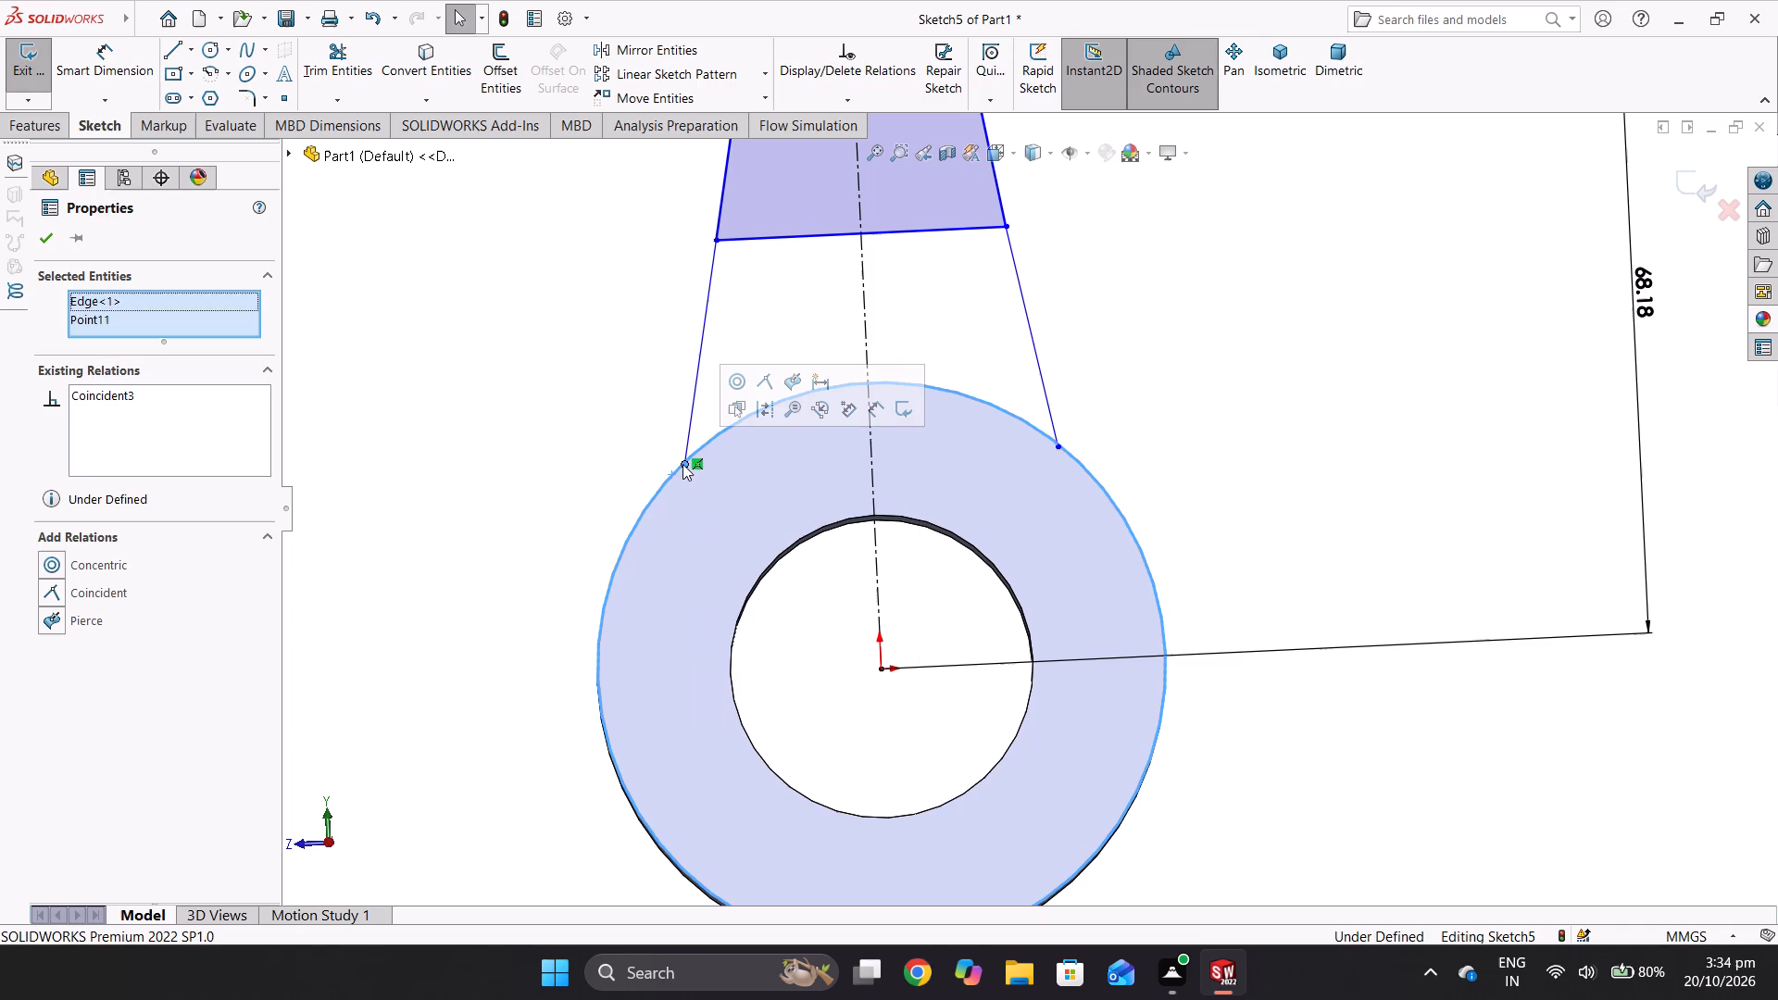
click(682, 464)
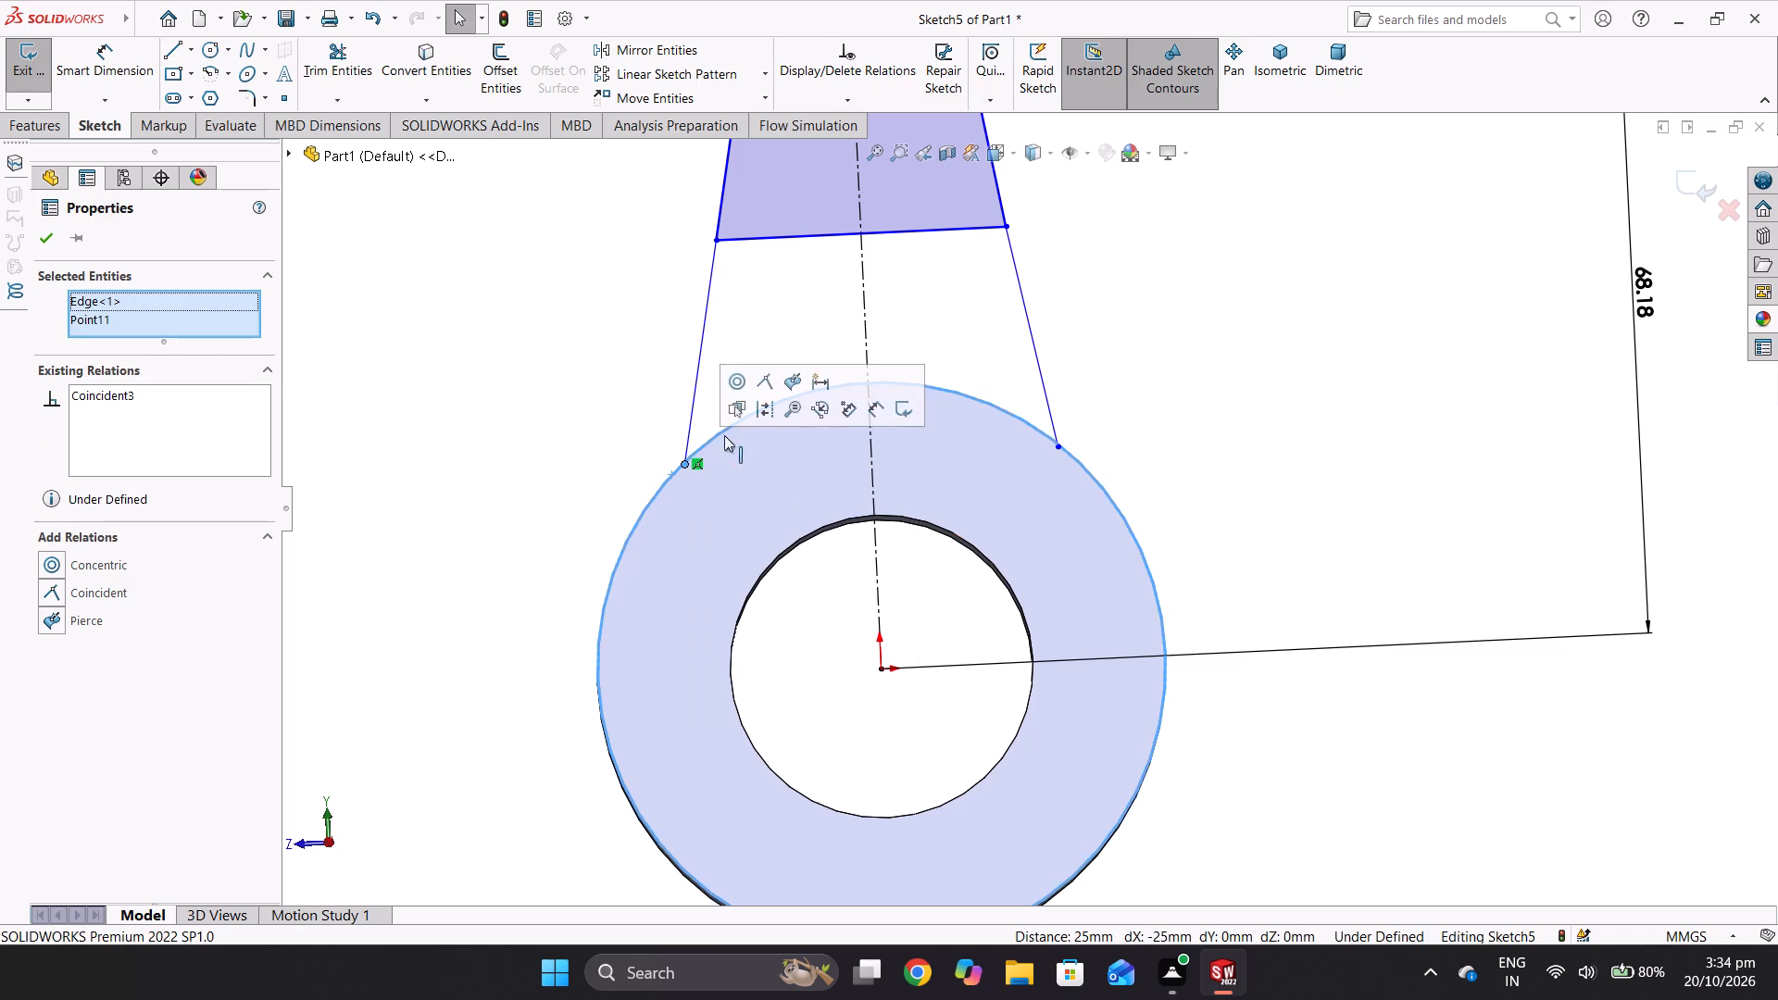
click(1058, 450)
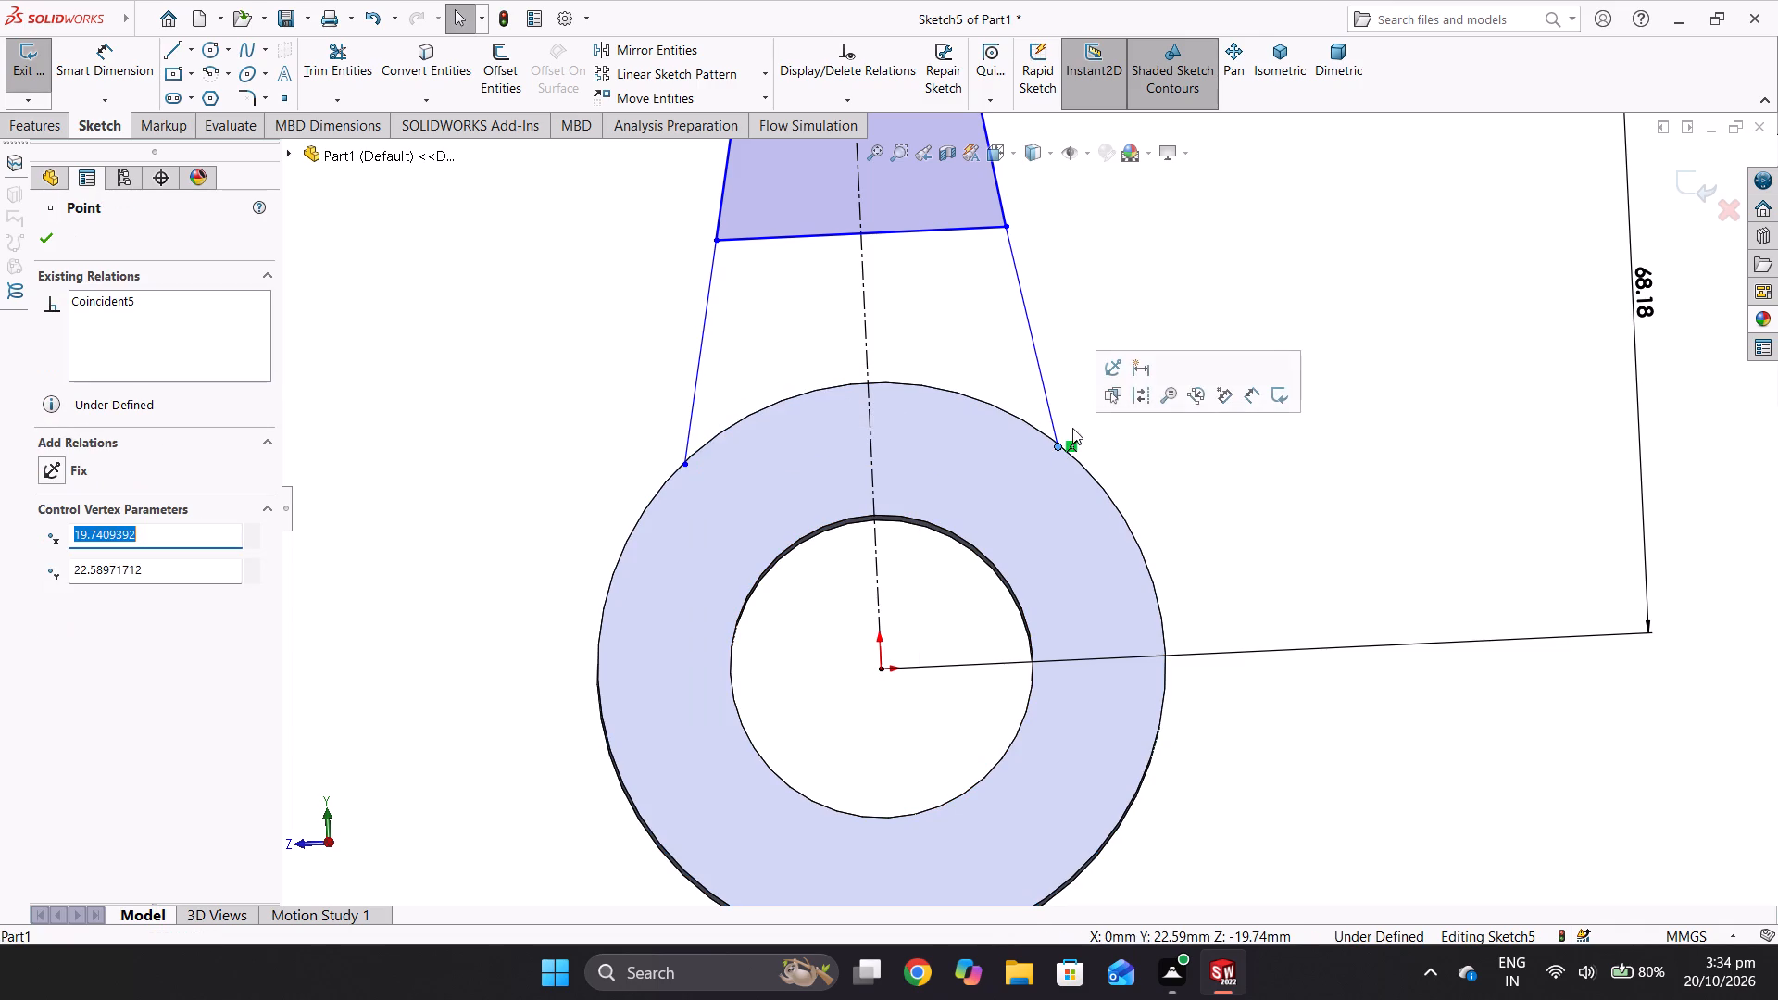
right_click(1070, 433)
click(1063, 452)
drag(1061, 452, 1052, 456)
ctrl+drag(1052, 456, 1041, 467)
ctrl+drag(1086, 437, 1071, 472)
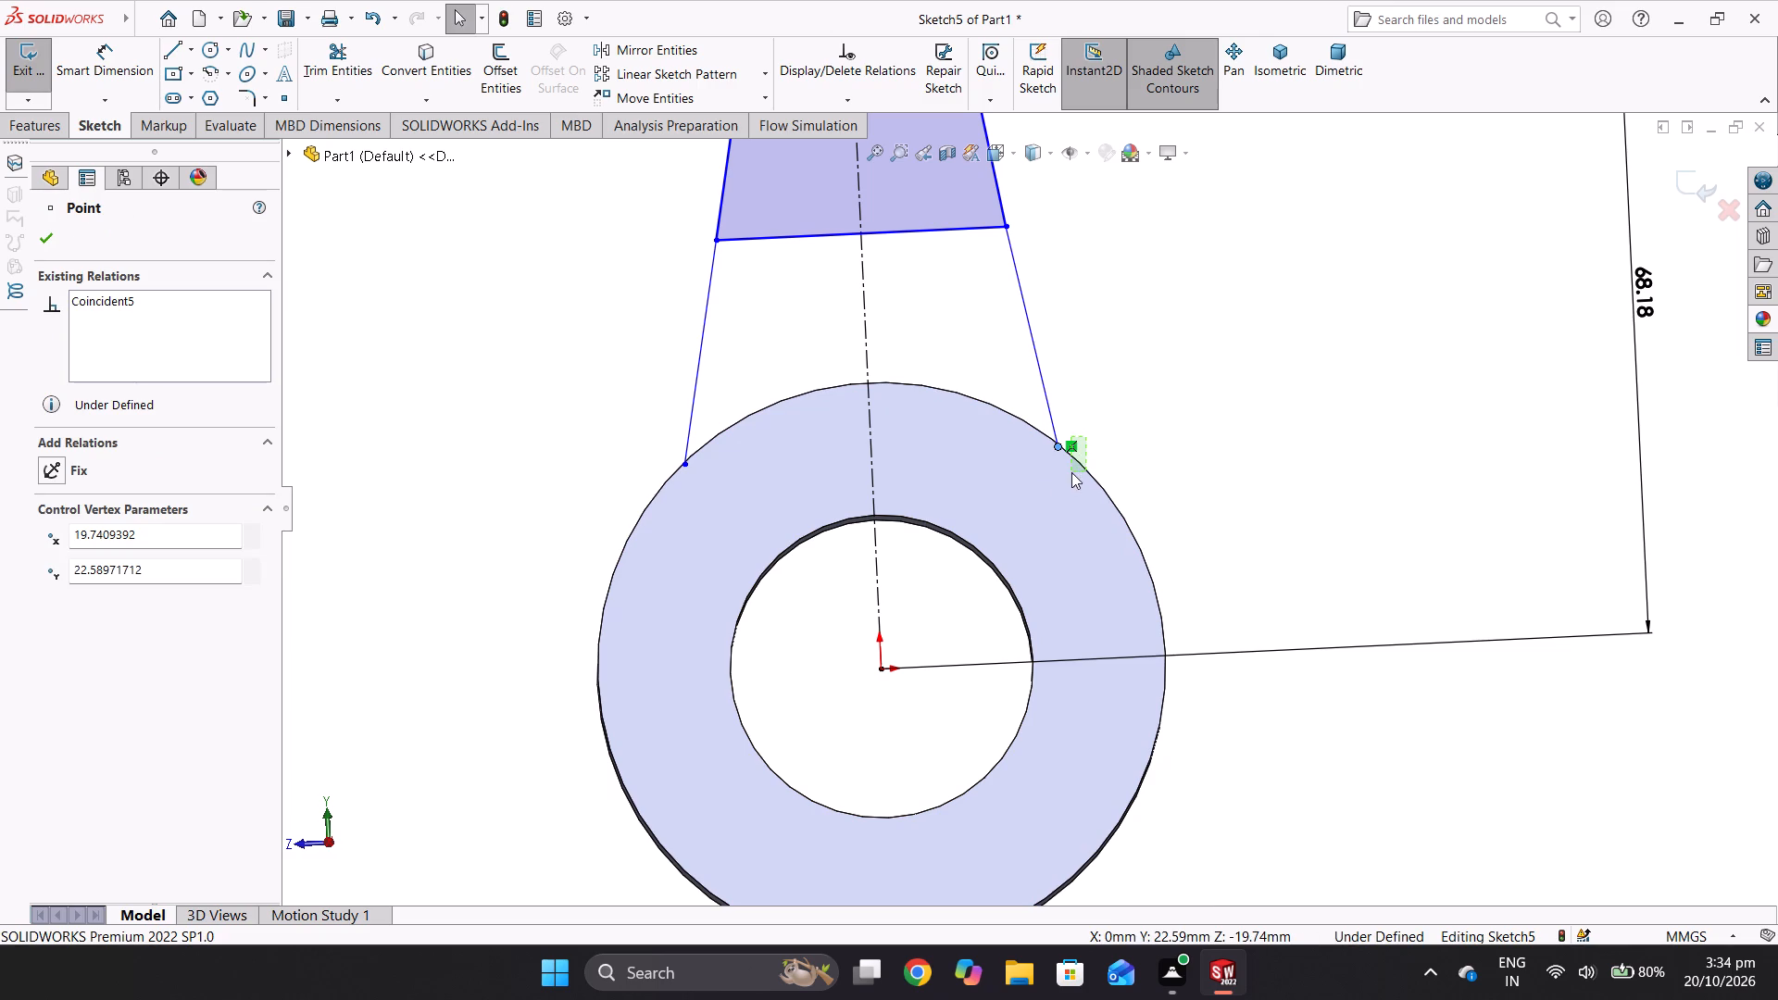
ctrl+drag(1071, 472, 1071, 473)
In the Right view, apply a Coincident relation between the left side line's lower endpoint and the cylinder's outer circular edge.
ctrl+middle_drag(1208, 446, 1196, 466)
ctrl+middle_drag(1196, 466, 1171, 498)
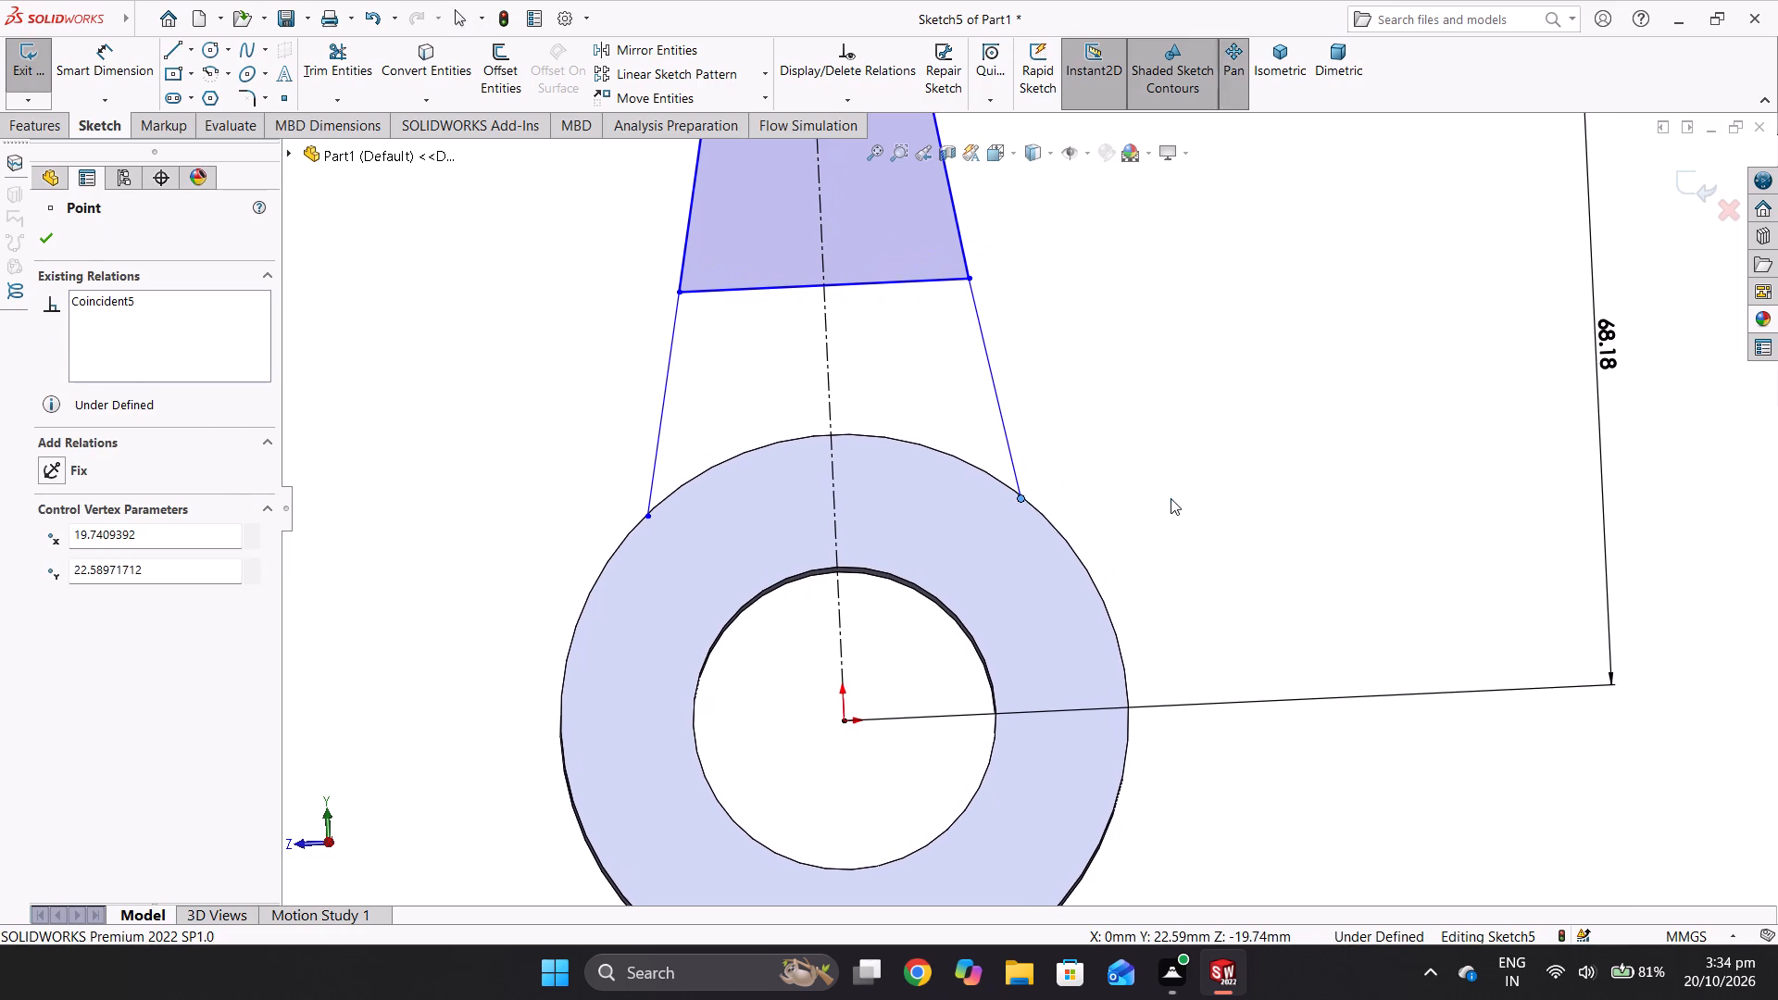
drag(1167, 498, 1124, 523)
middle_click(1122, 509)
scroll(1122, 509, down, 1)
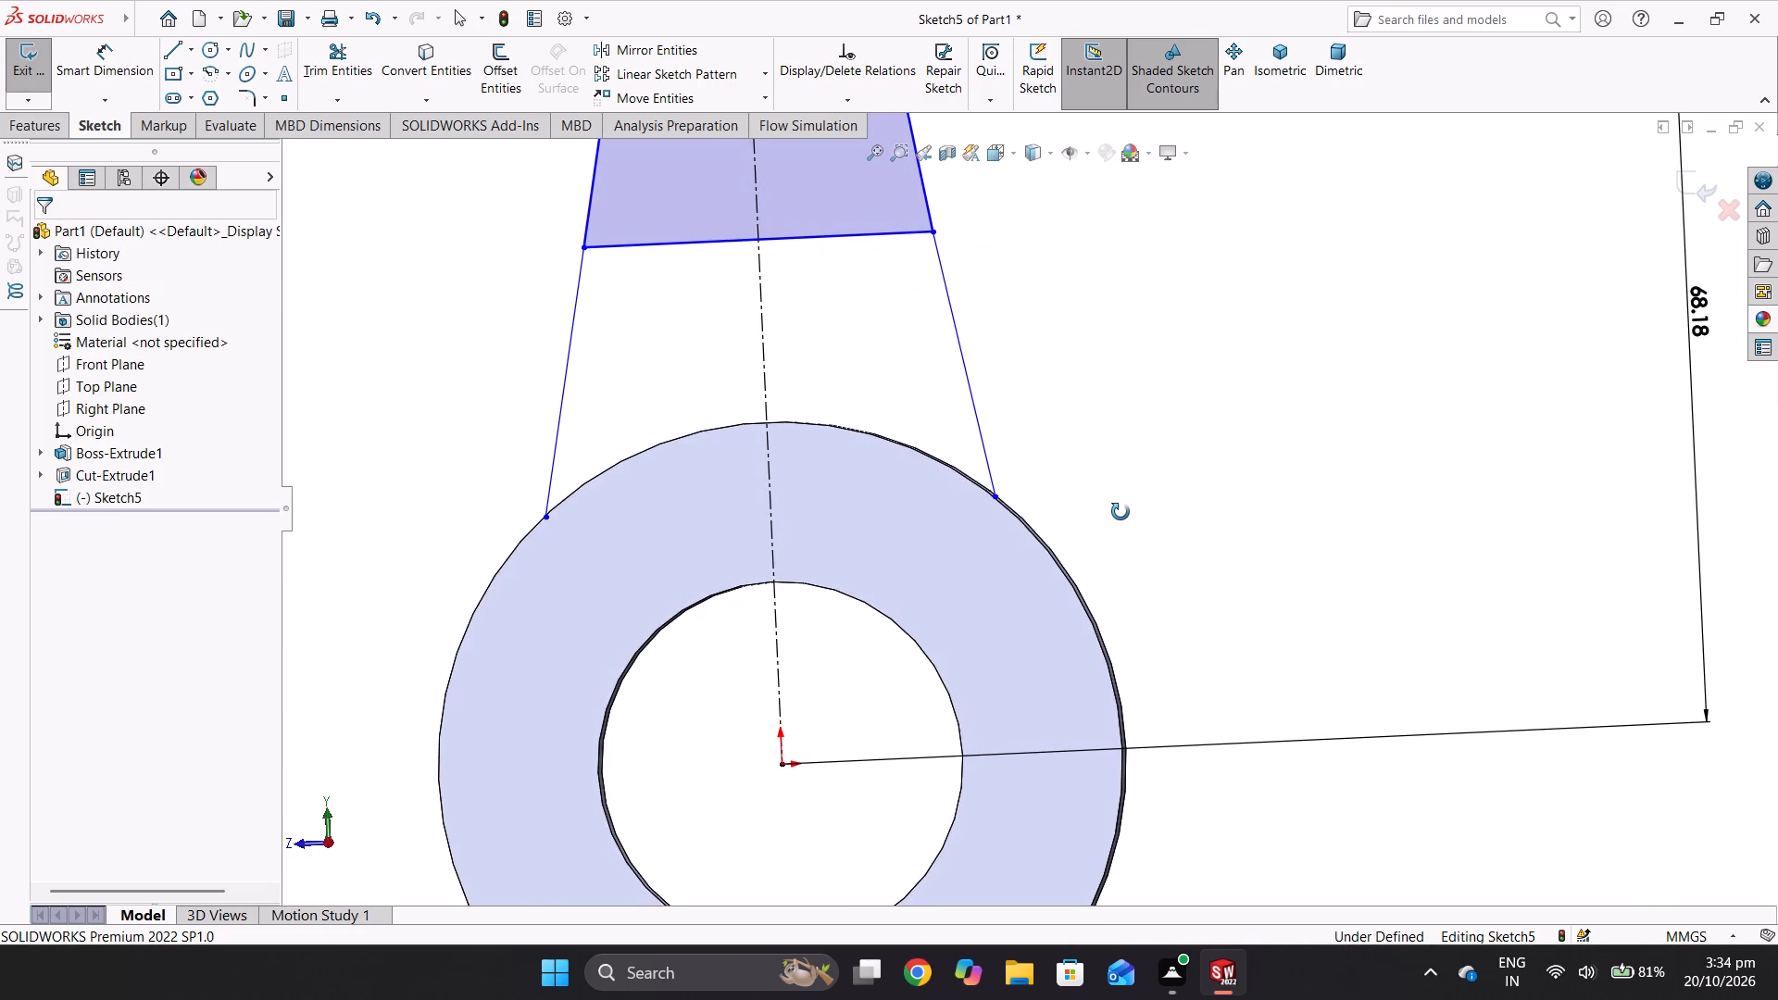
key(space)
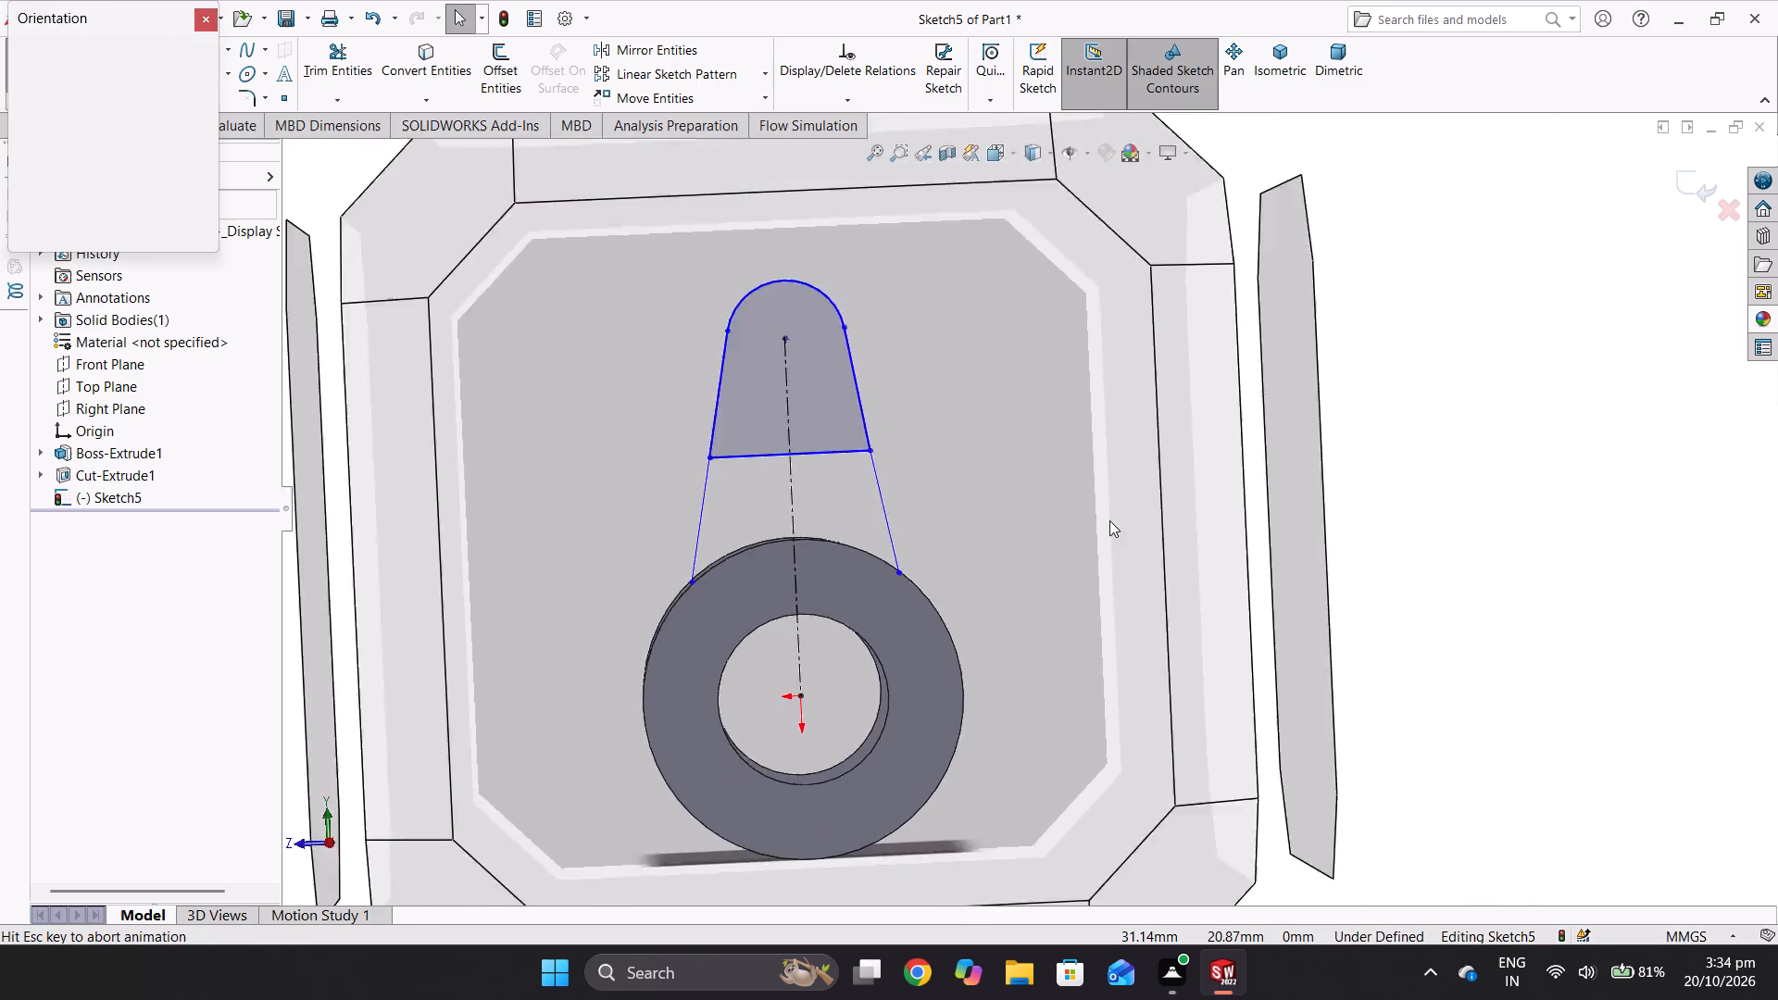
click(894, 641)
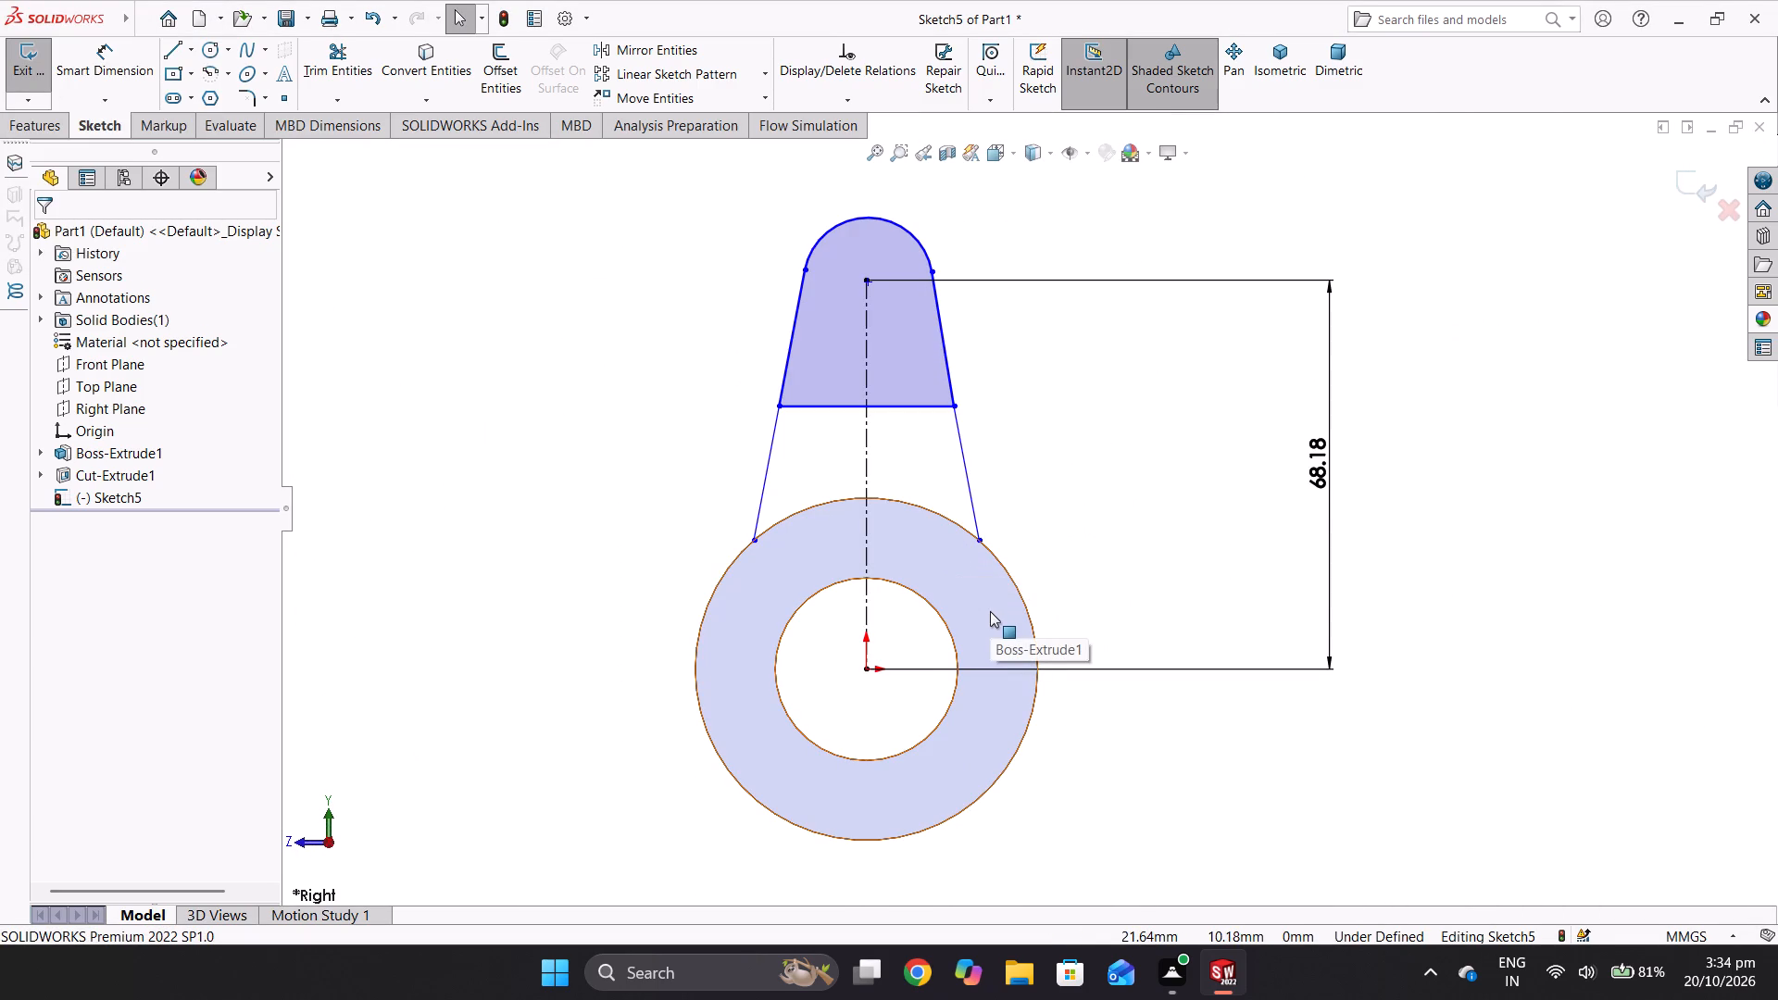
middle_drag(1010, 635, 1127, 660)
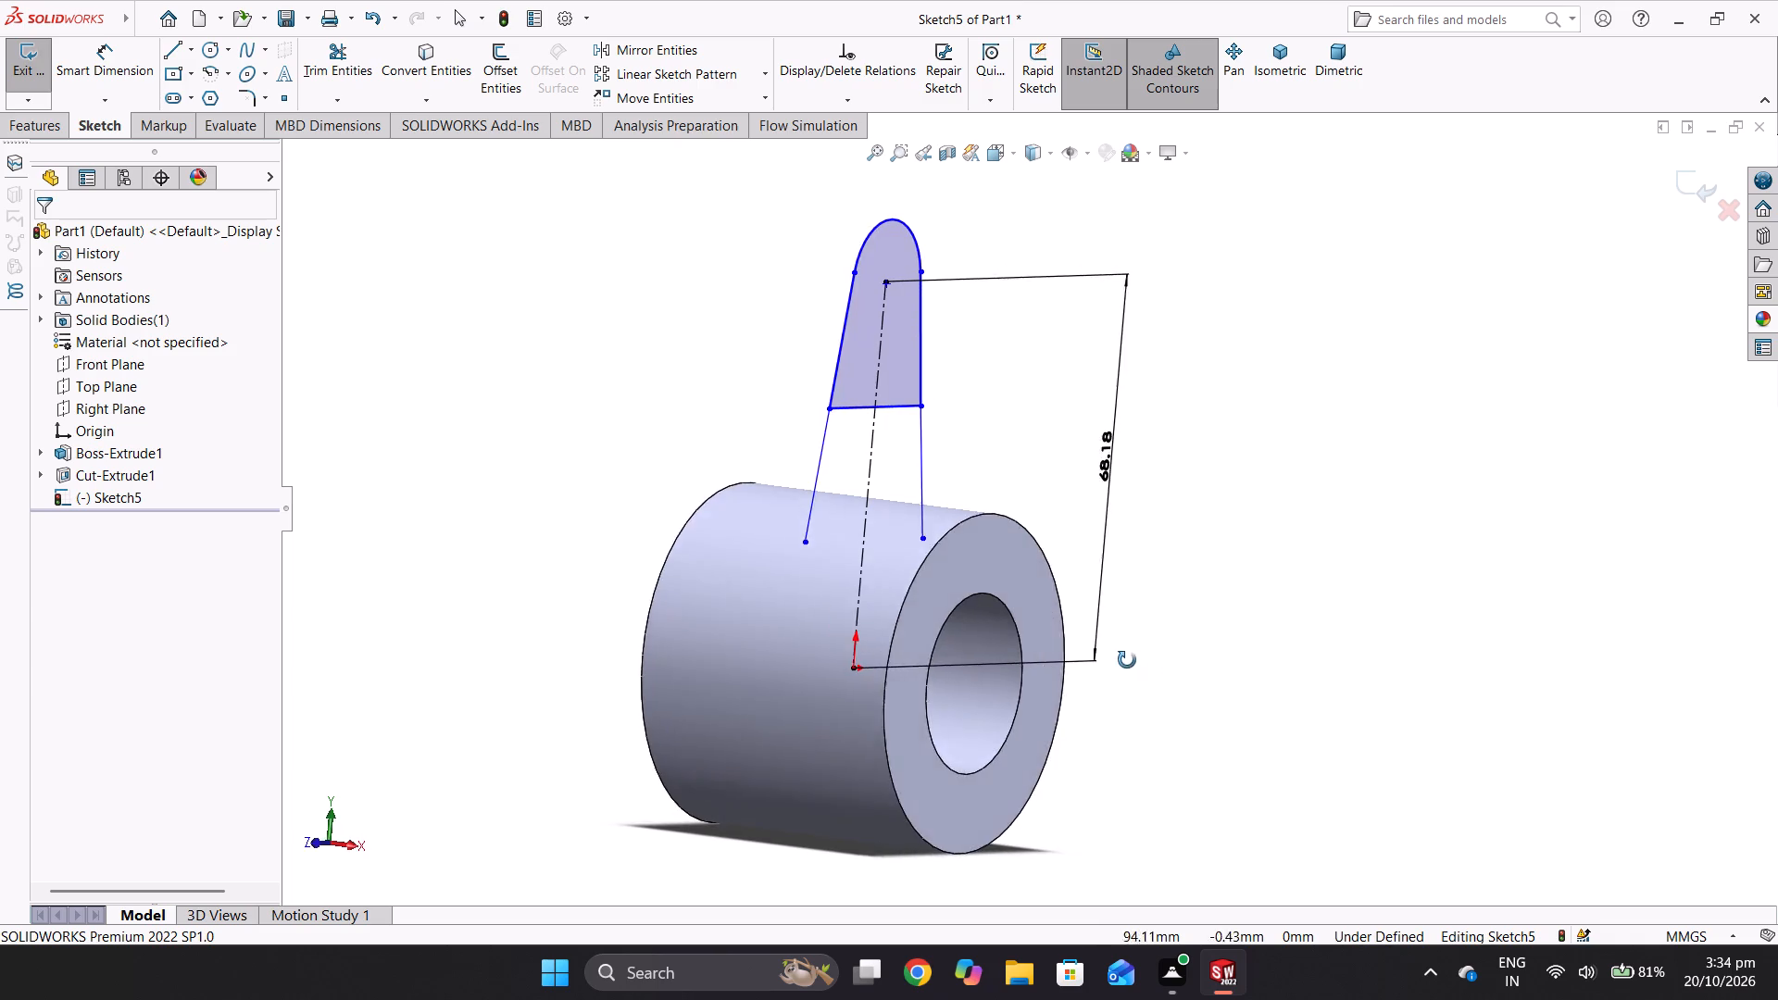
middle_drag(1127, 660, 1024, 644)
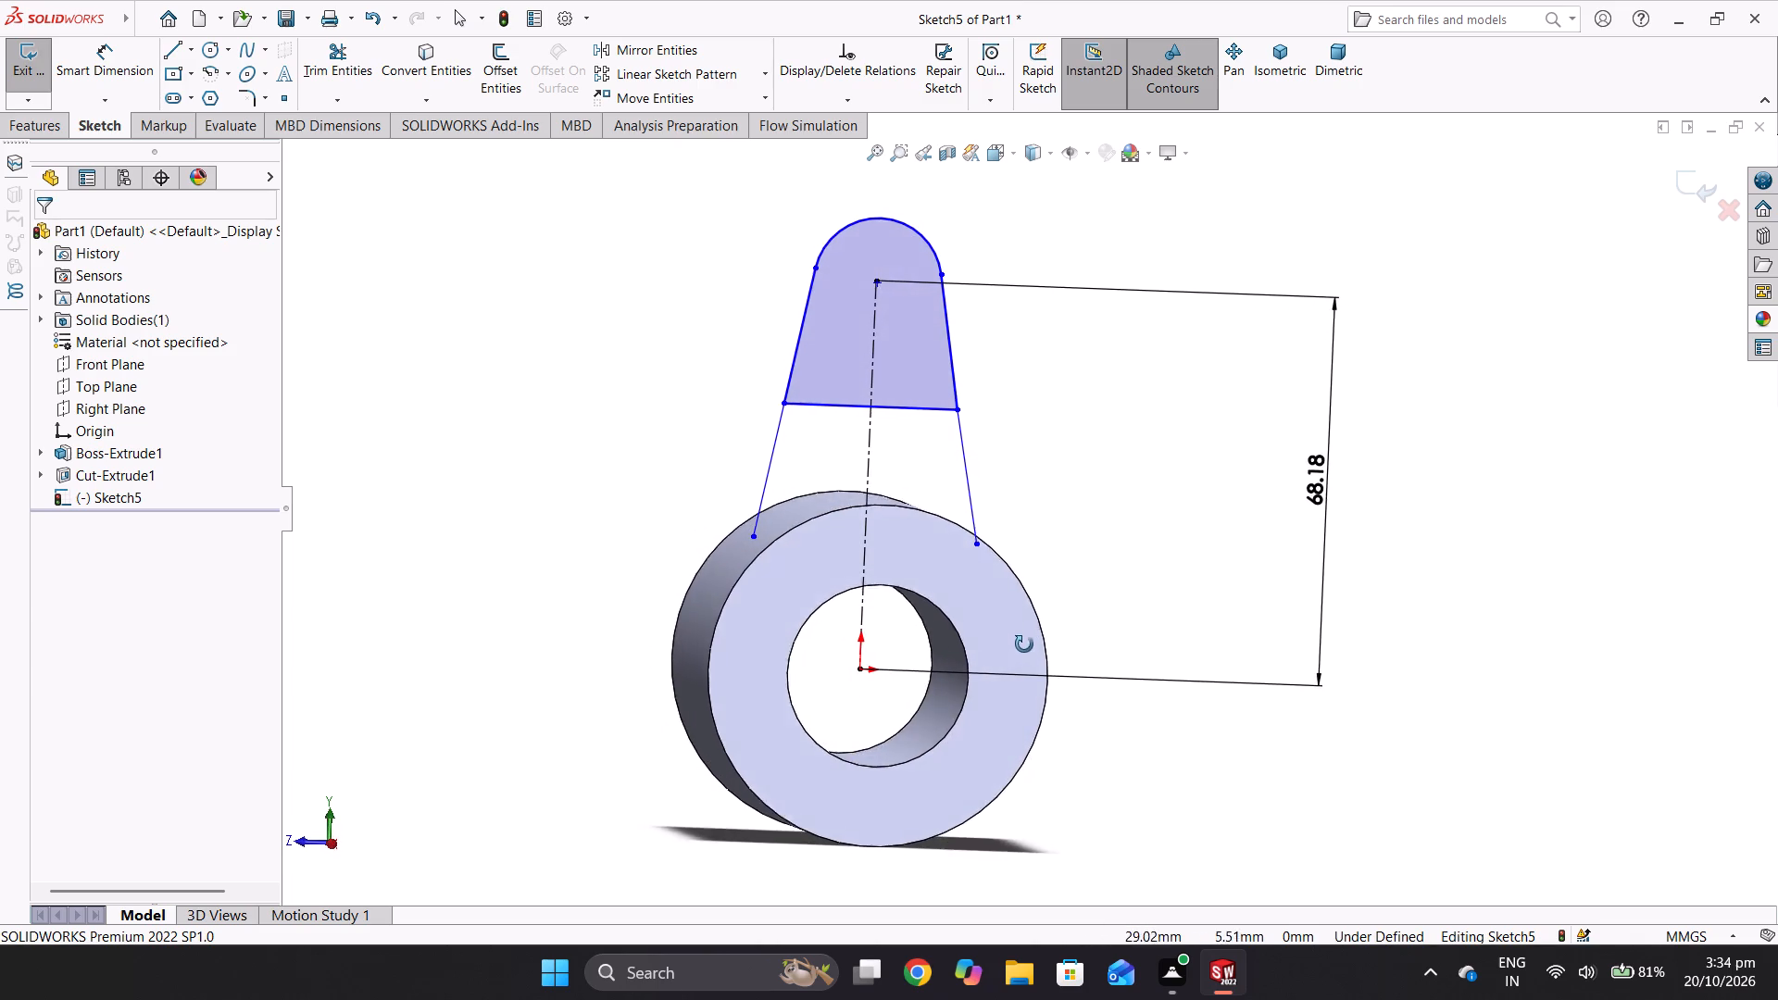
middle_drag(1024, 644, 1008, 649)
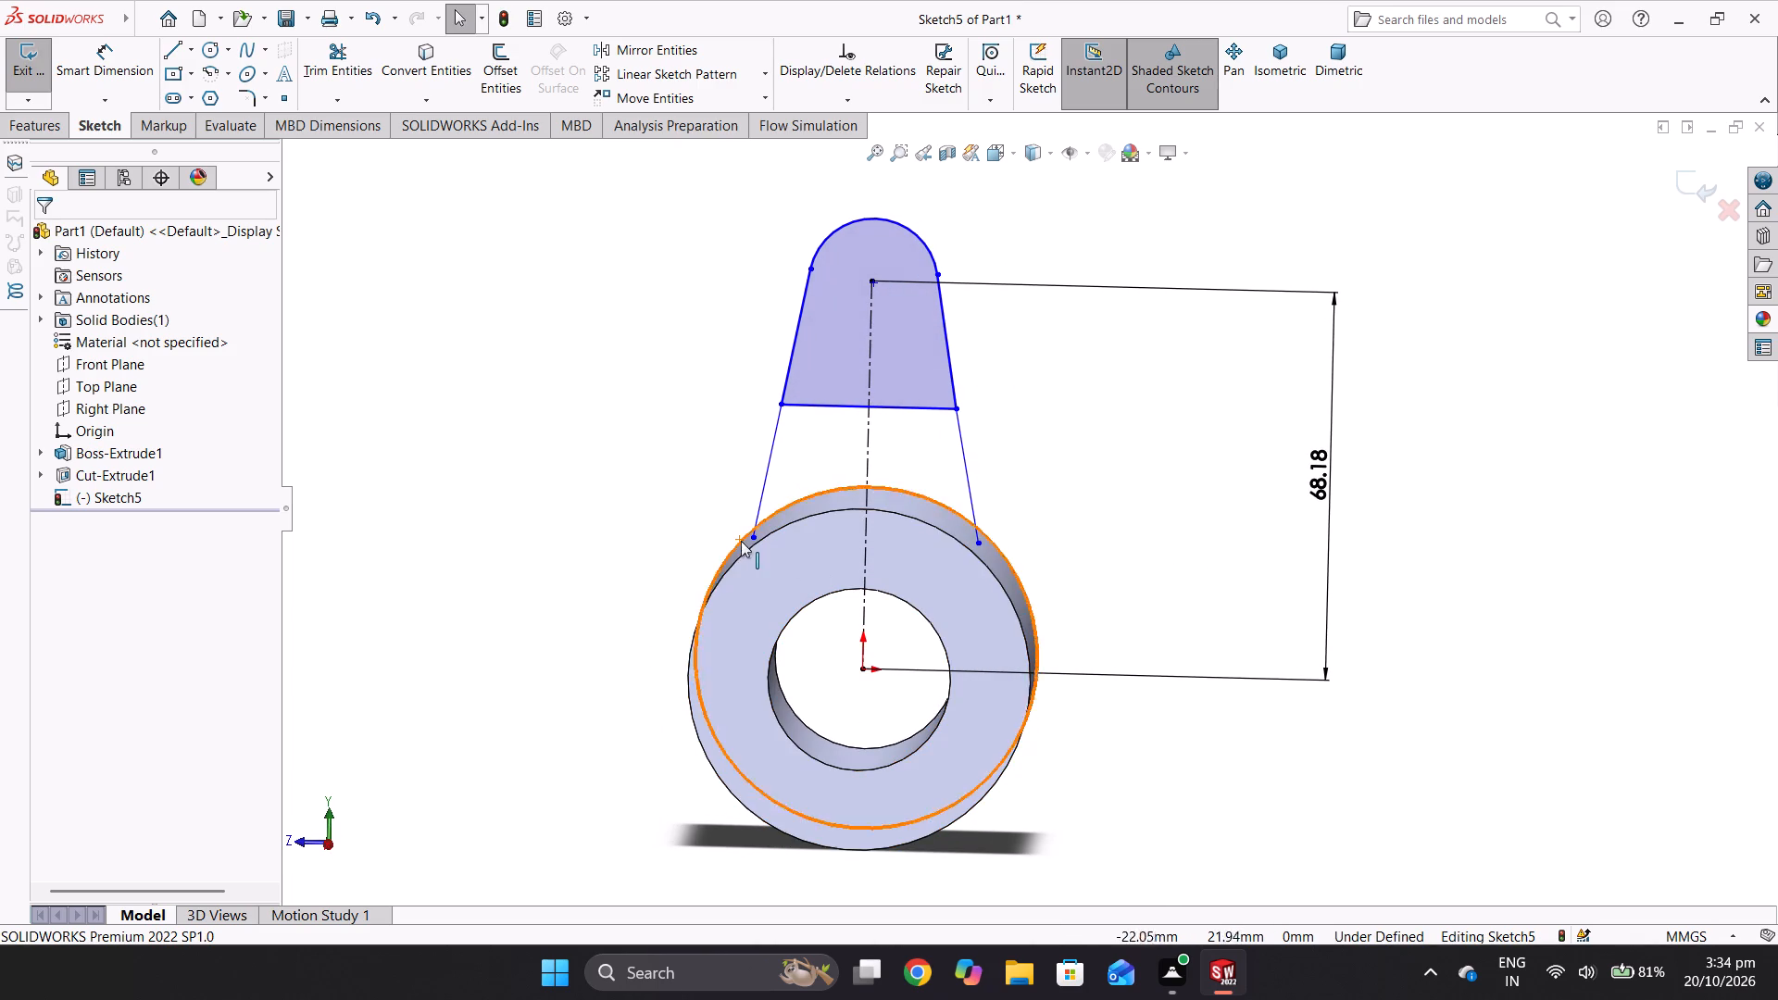
key(space)
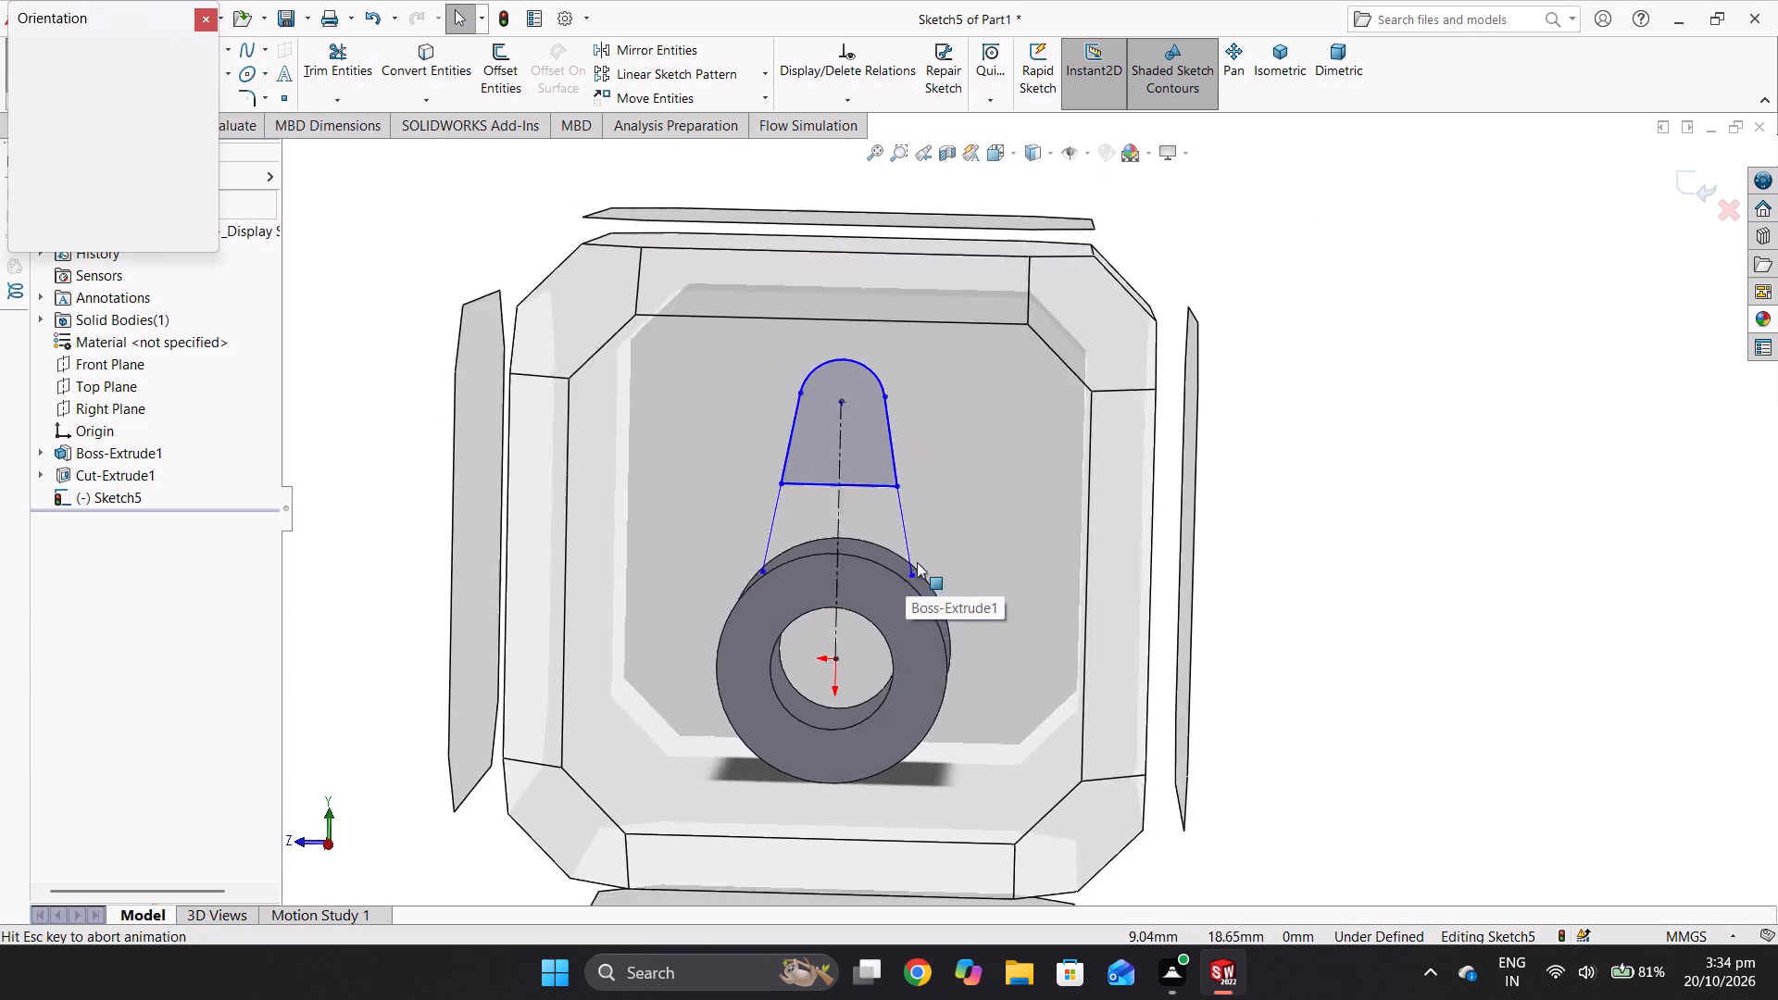
click(917, 549)
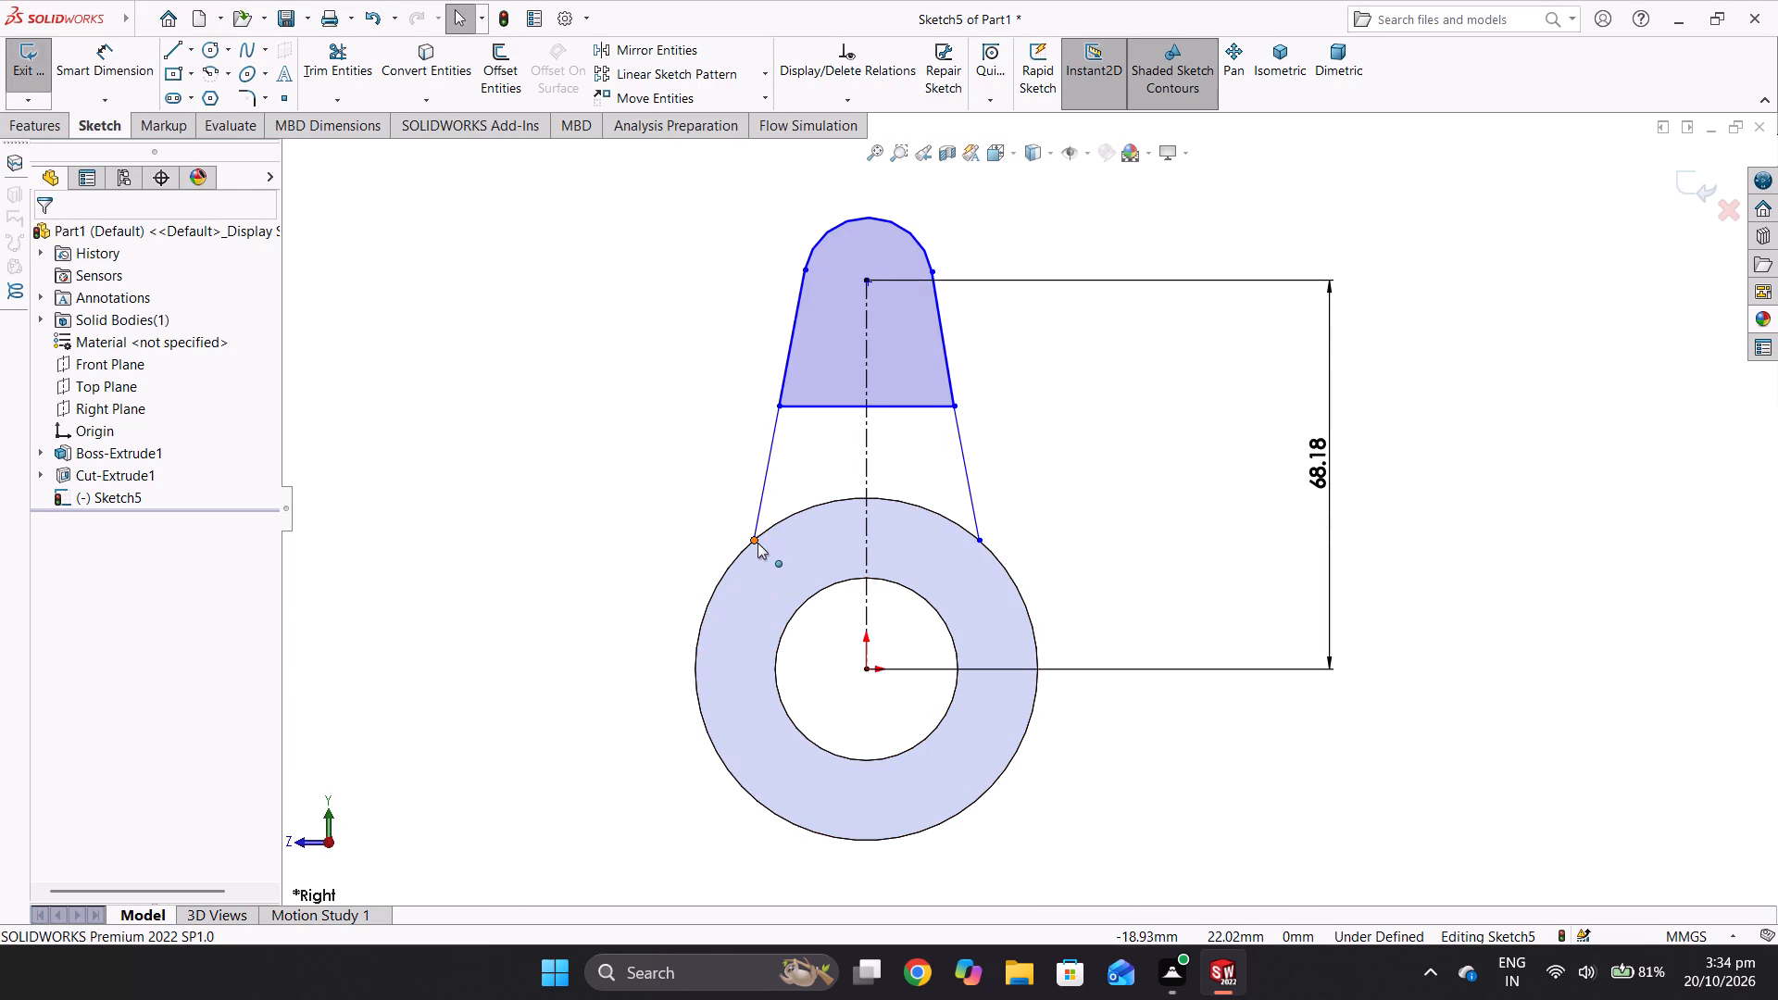
click(756, 542)
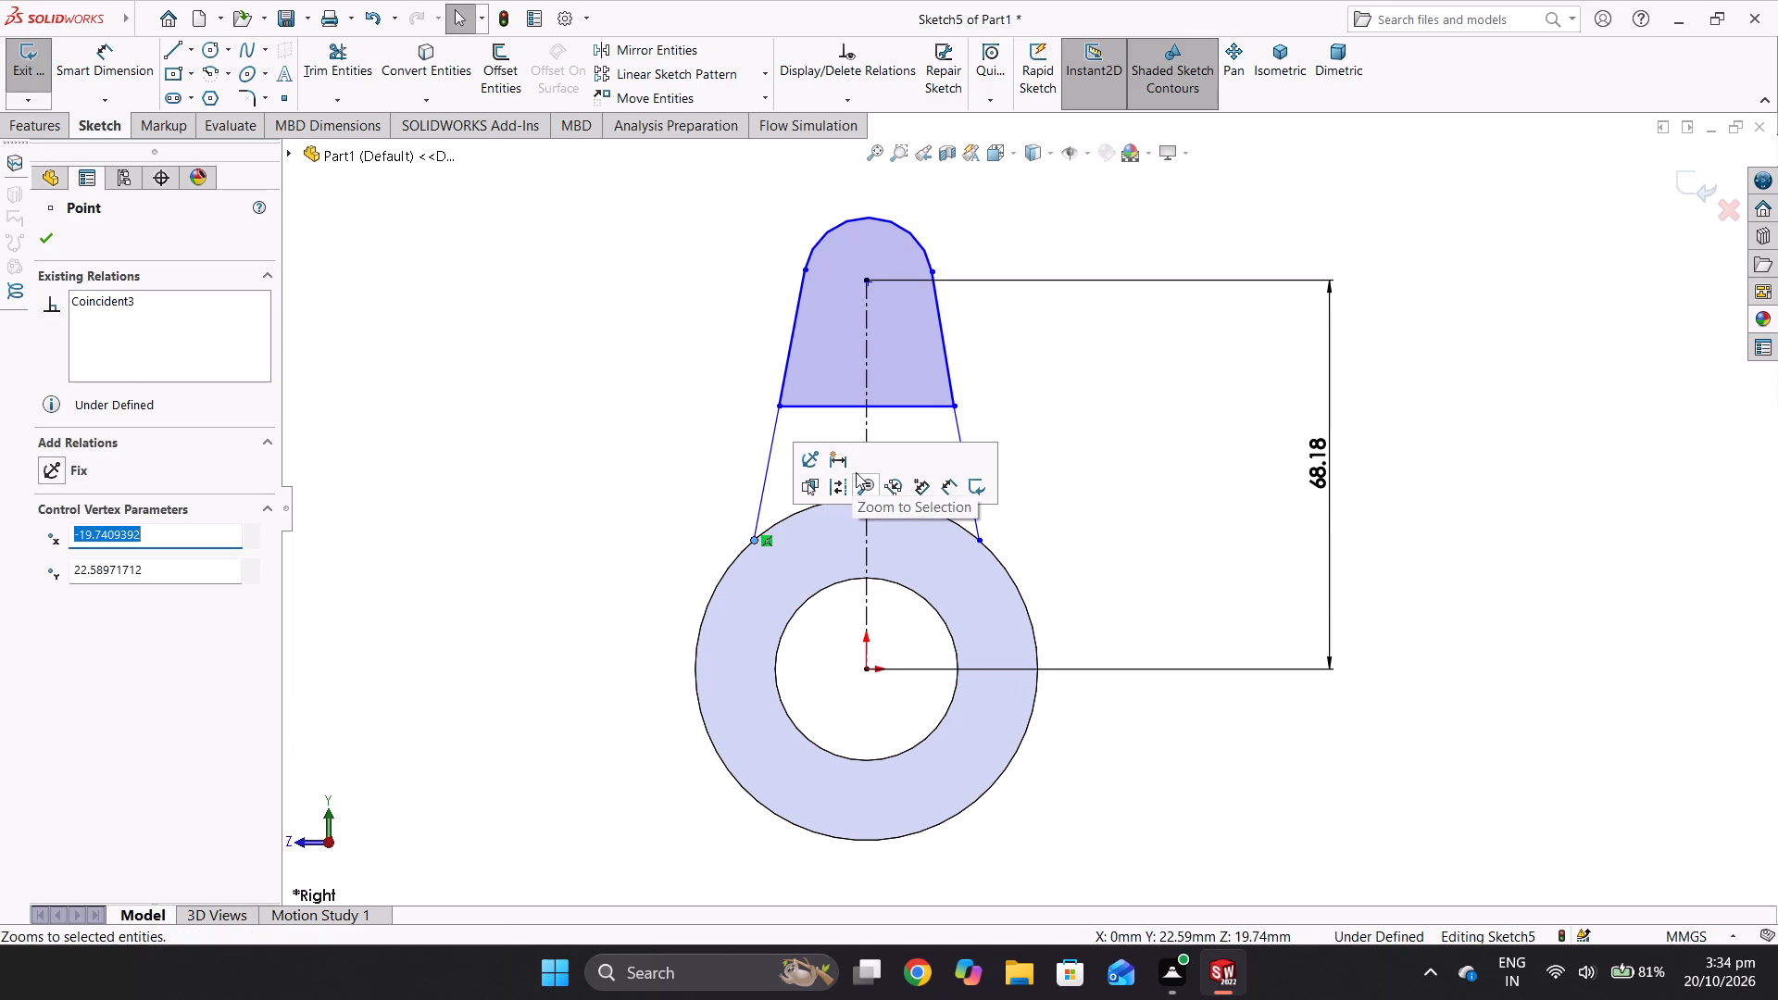
ctrl+click(748, 548)
click(115, 594)
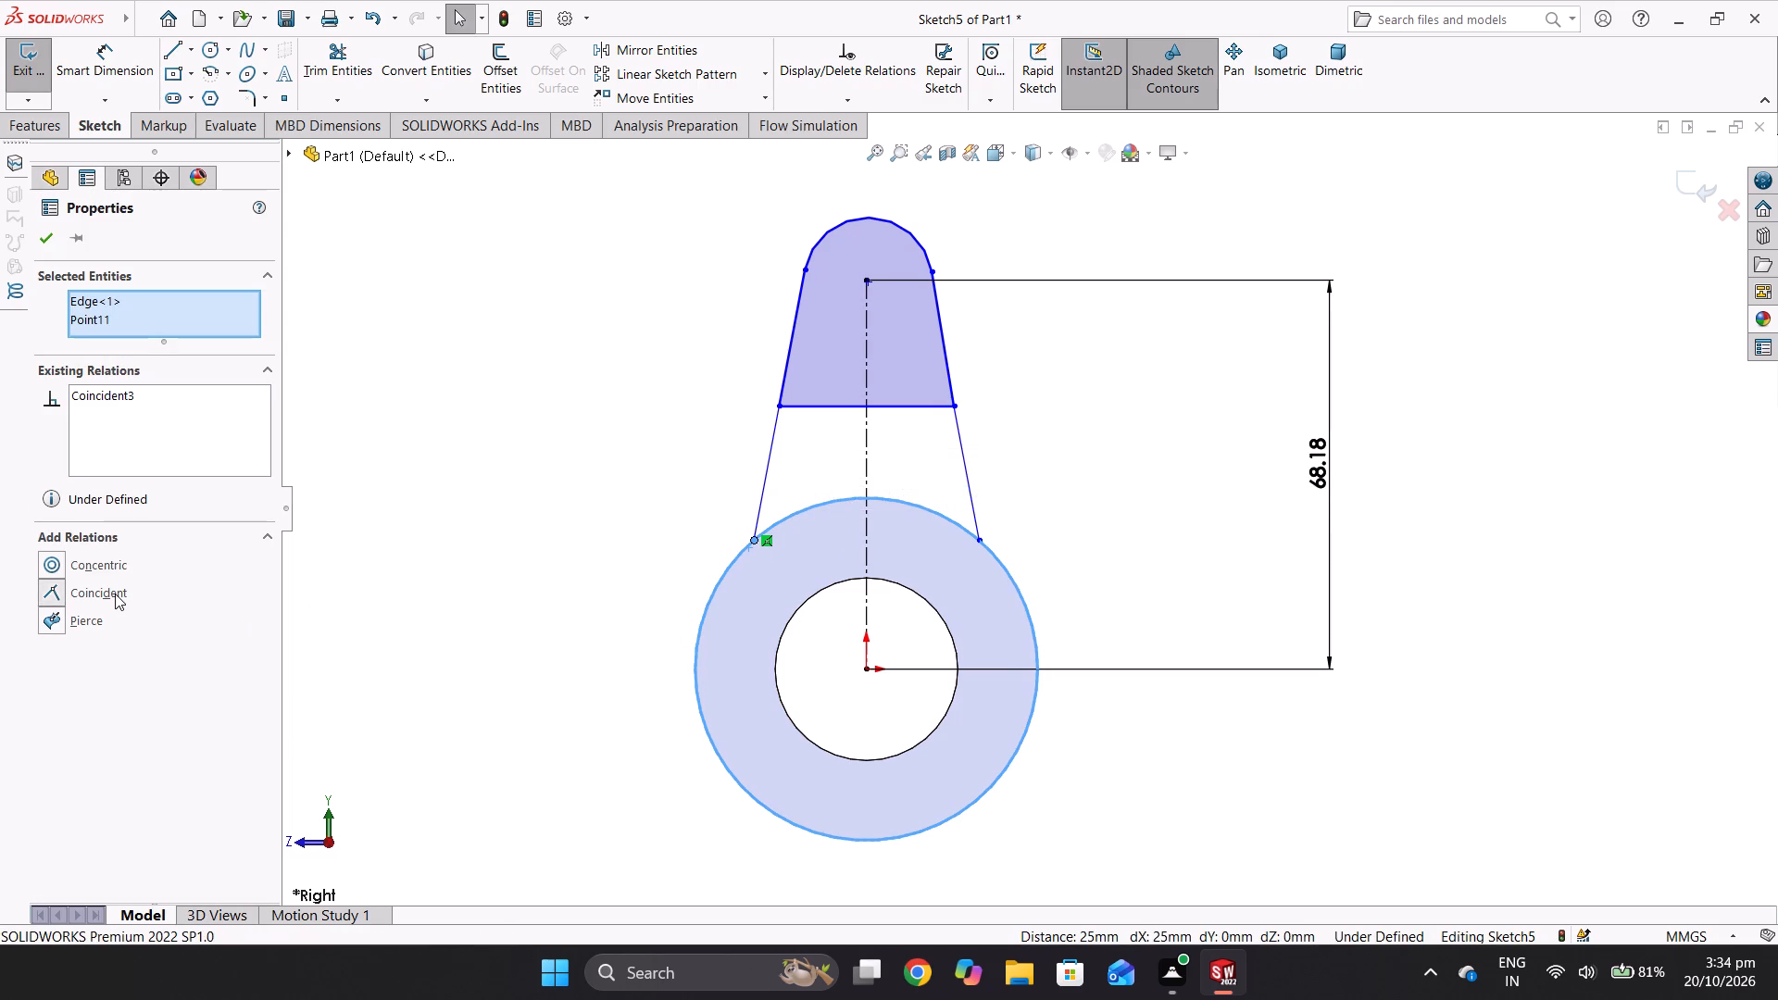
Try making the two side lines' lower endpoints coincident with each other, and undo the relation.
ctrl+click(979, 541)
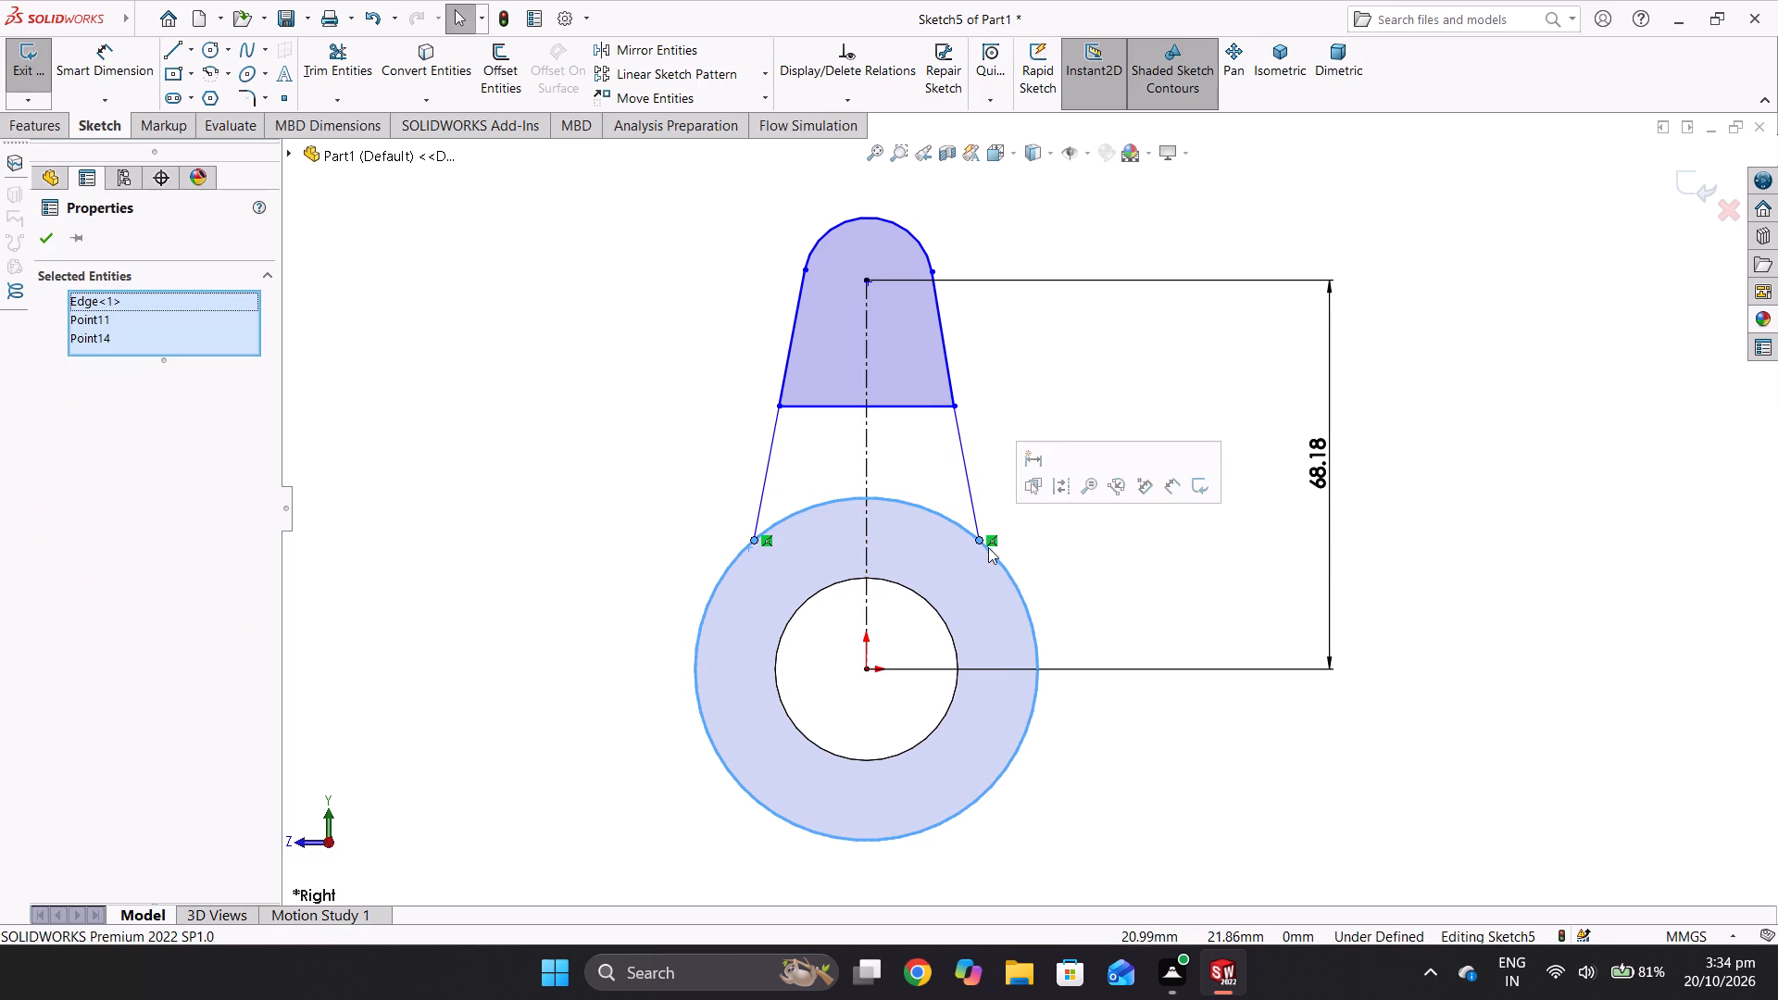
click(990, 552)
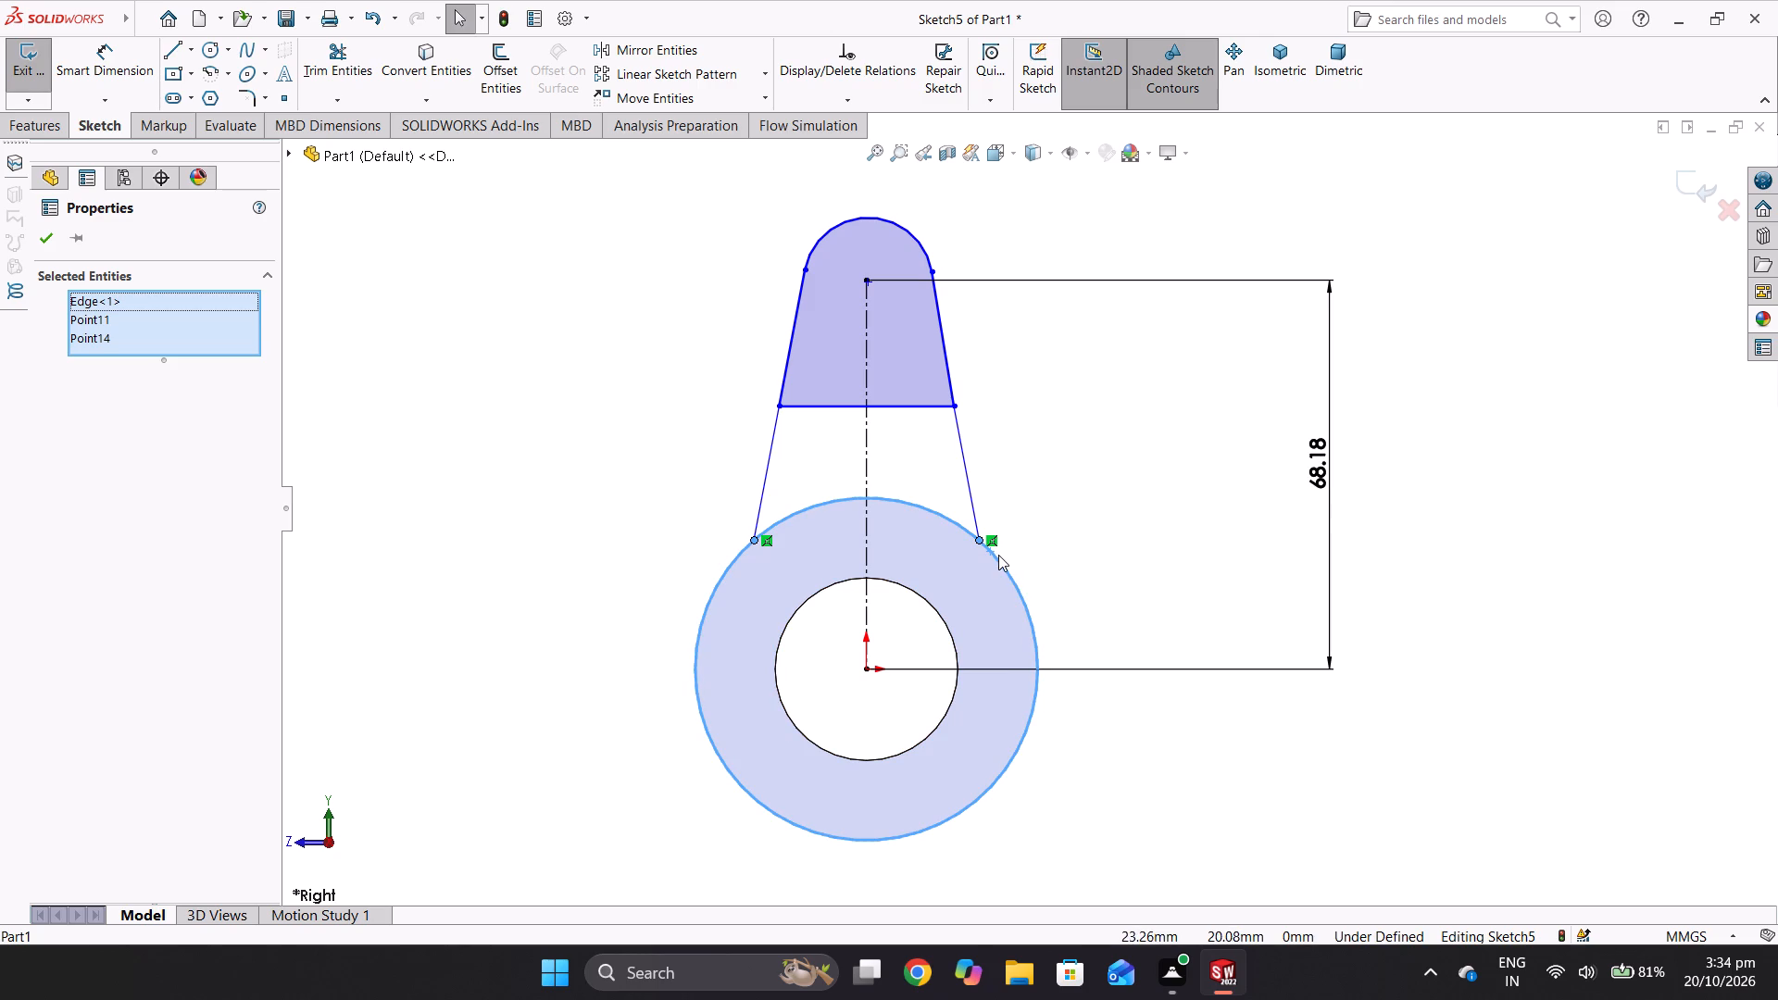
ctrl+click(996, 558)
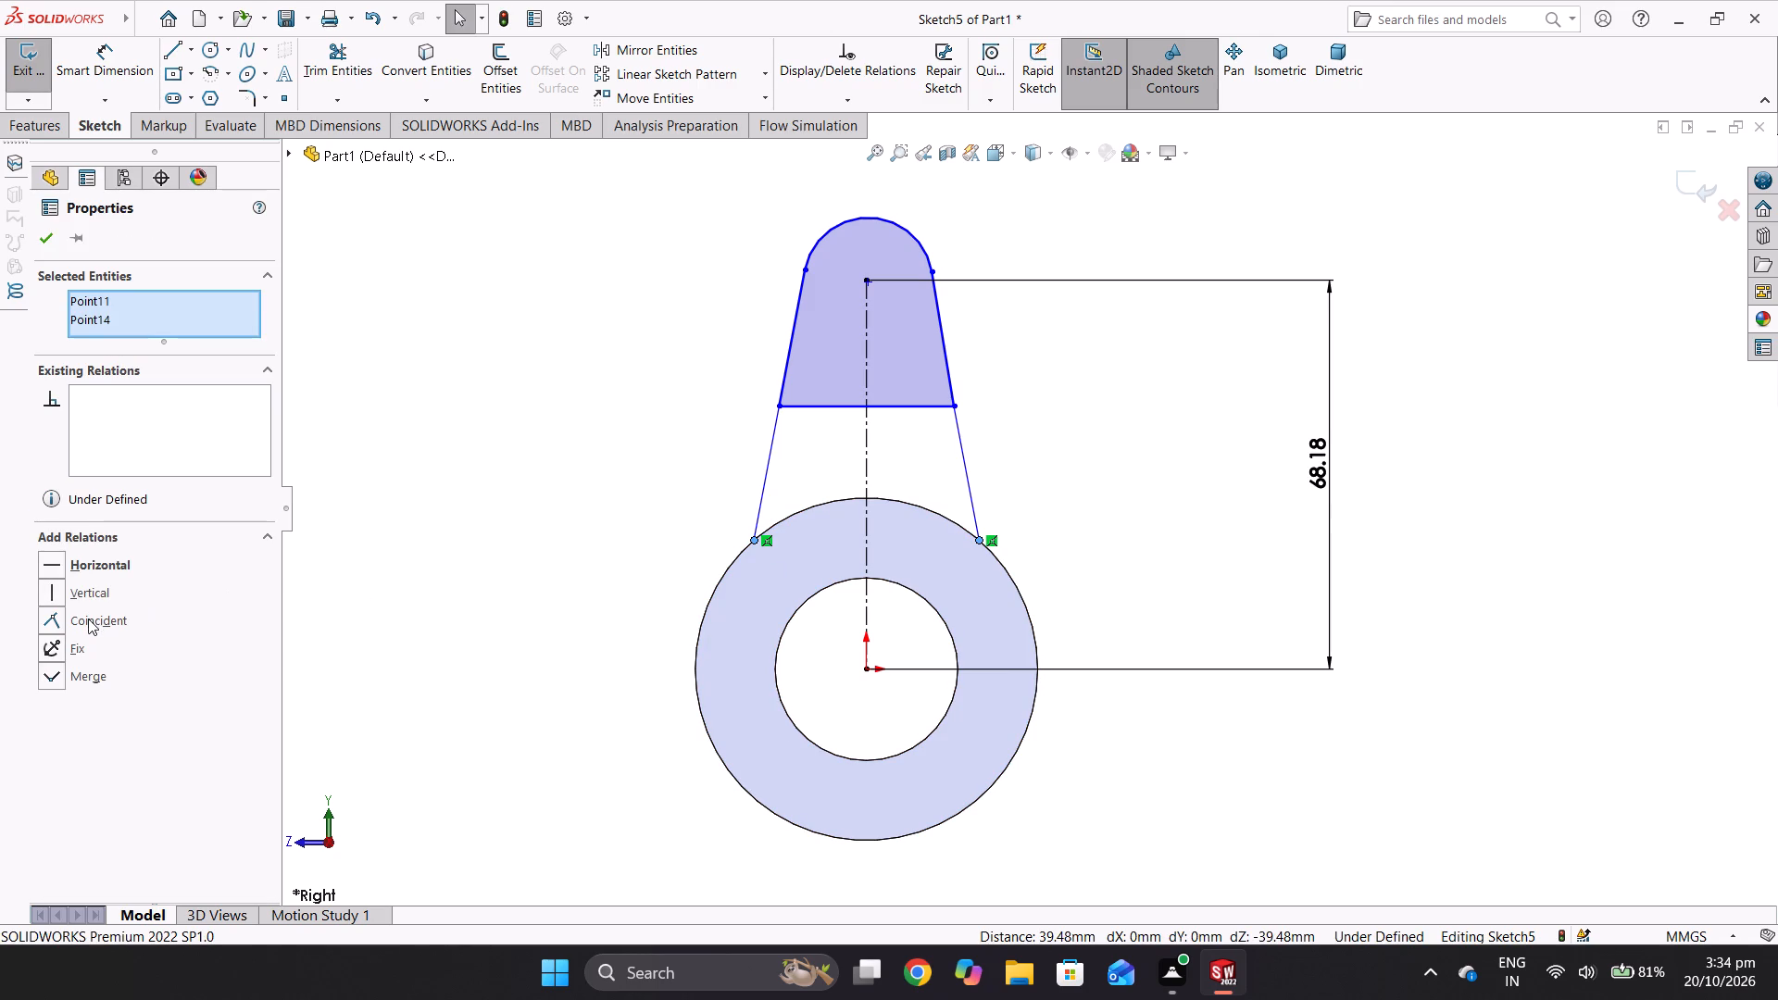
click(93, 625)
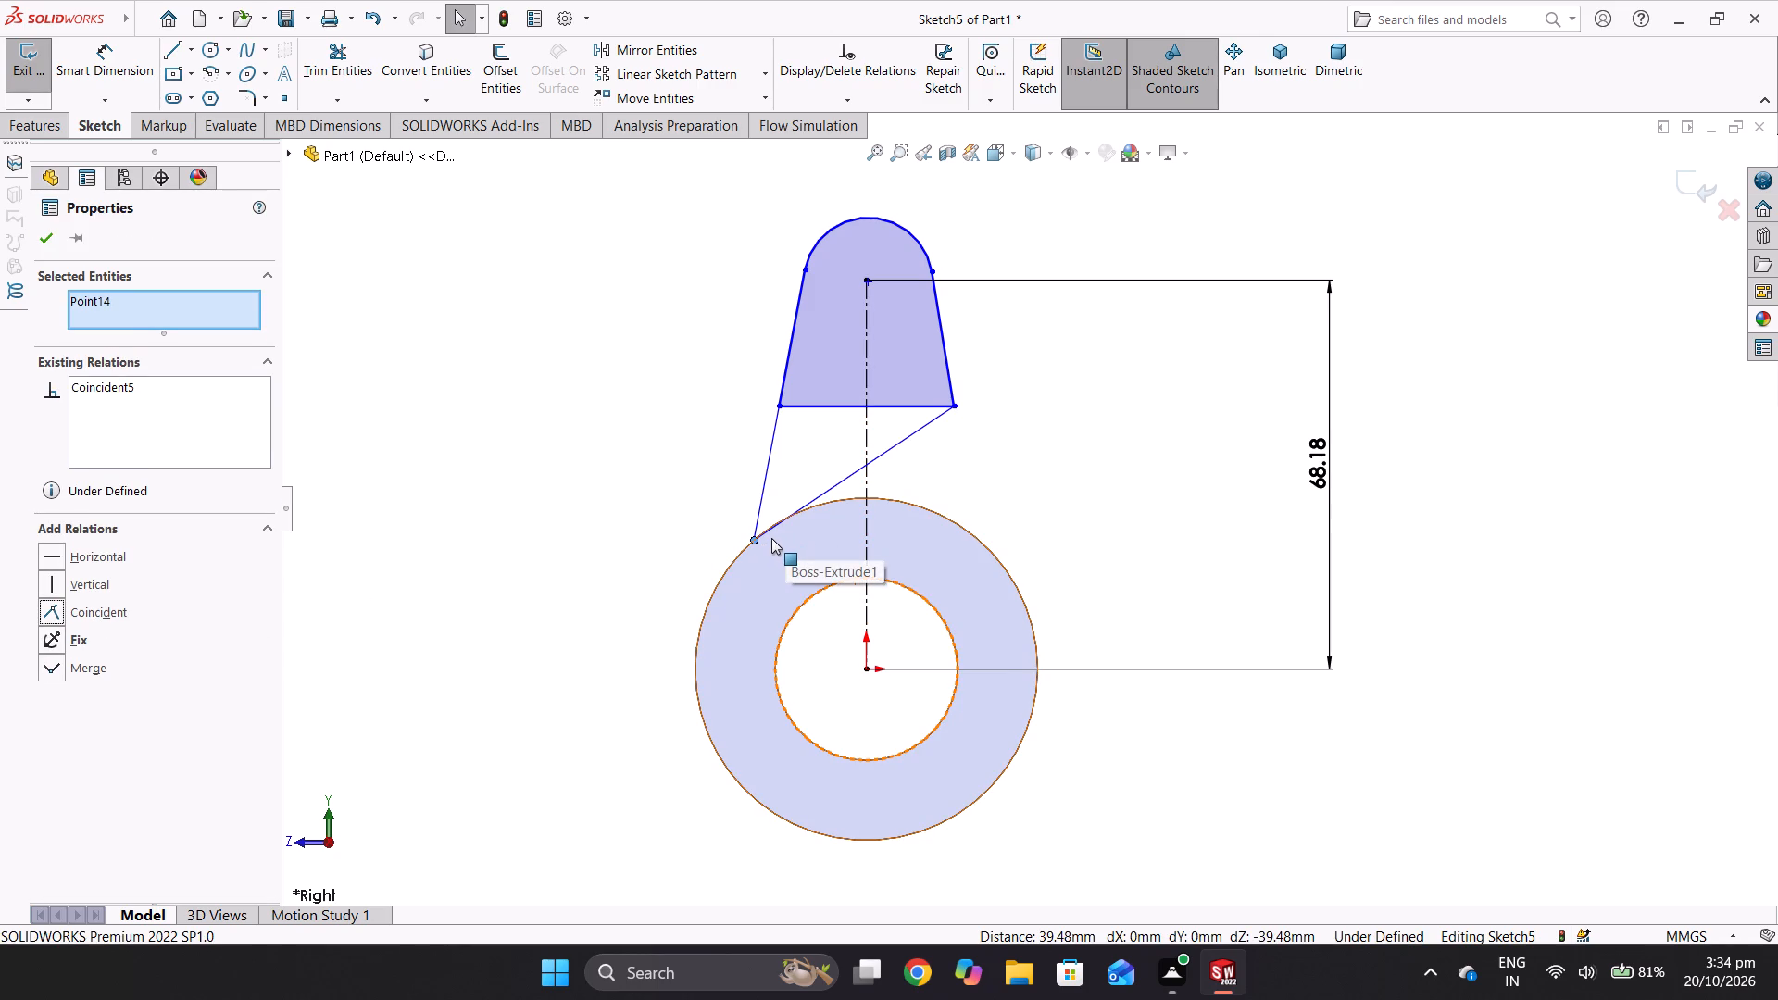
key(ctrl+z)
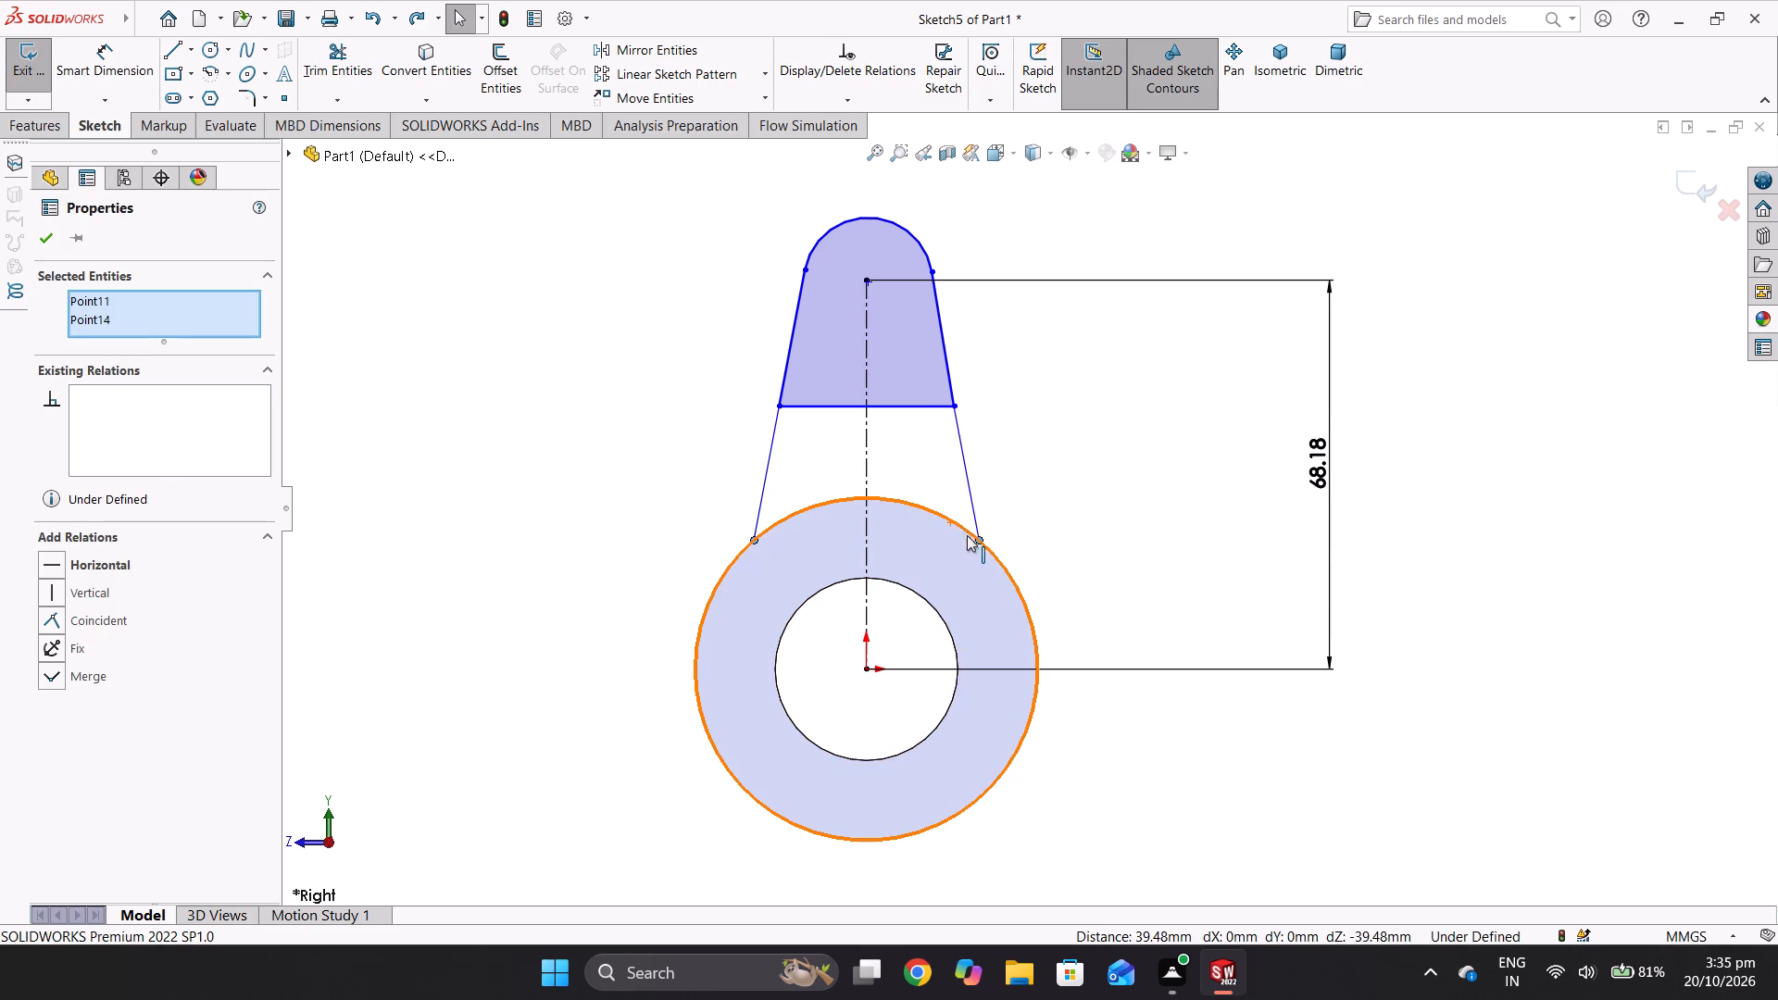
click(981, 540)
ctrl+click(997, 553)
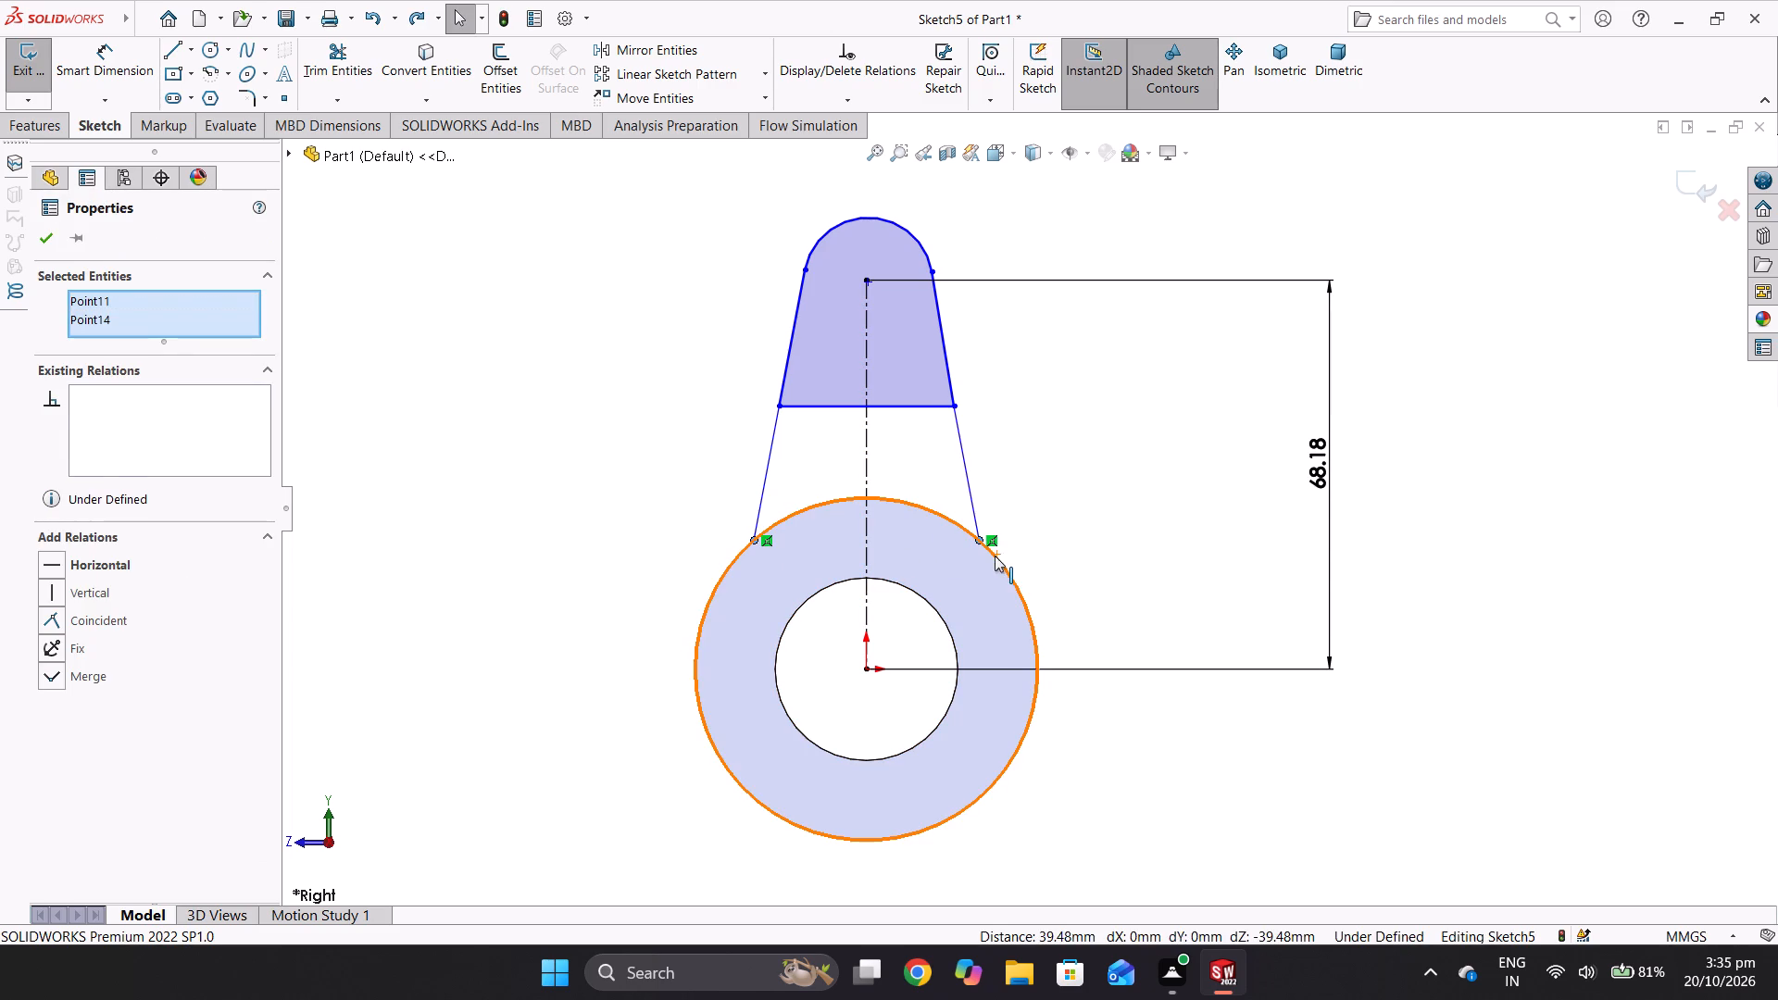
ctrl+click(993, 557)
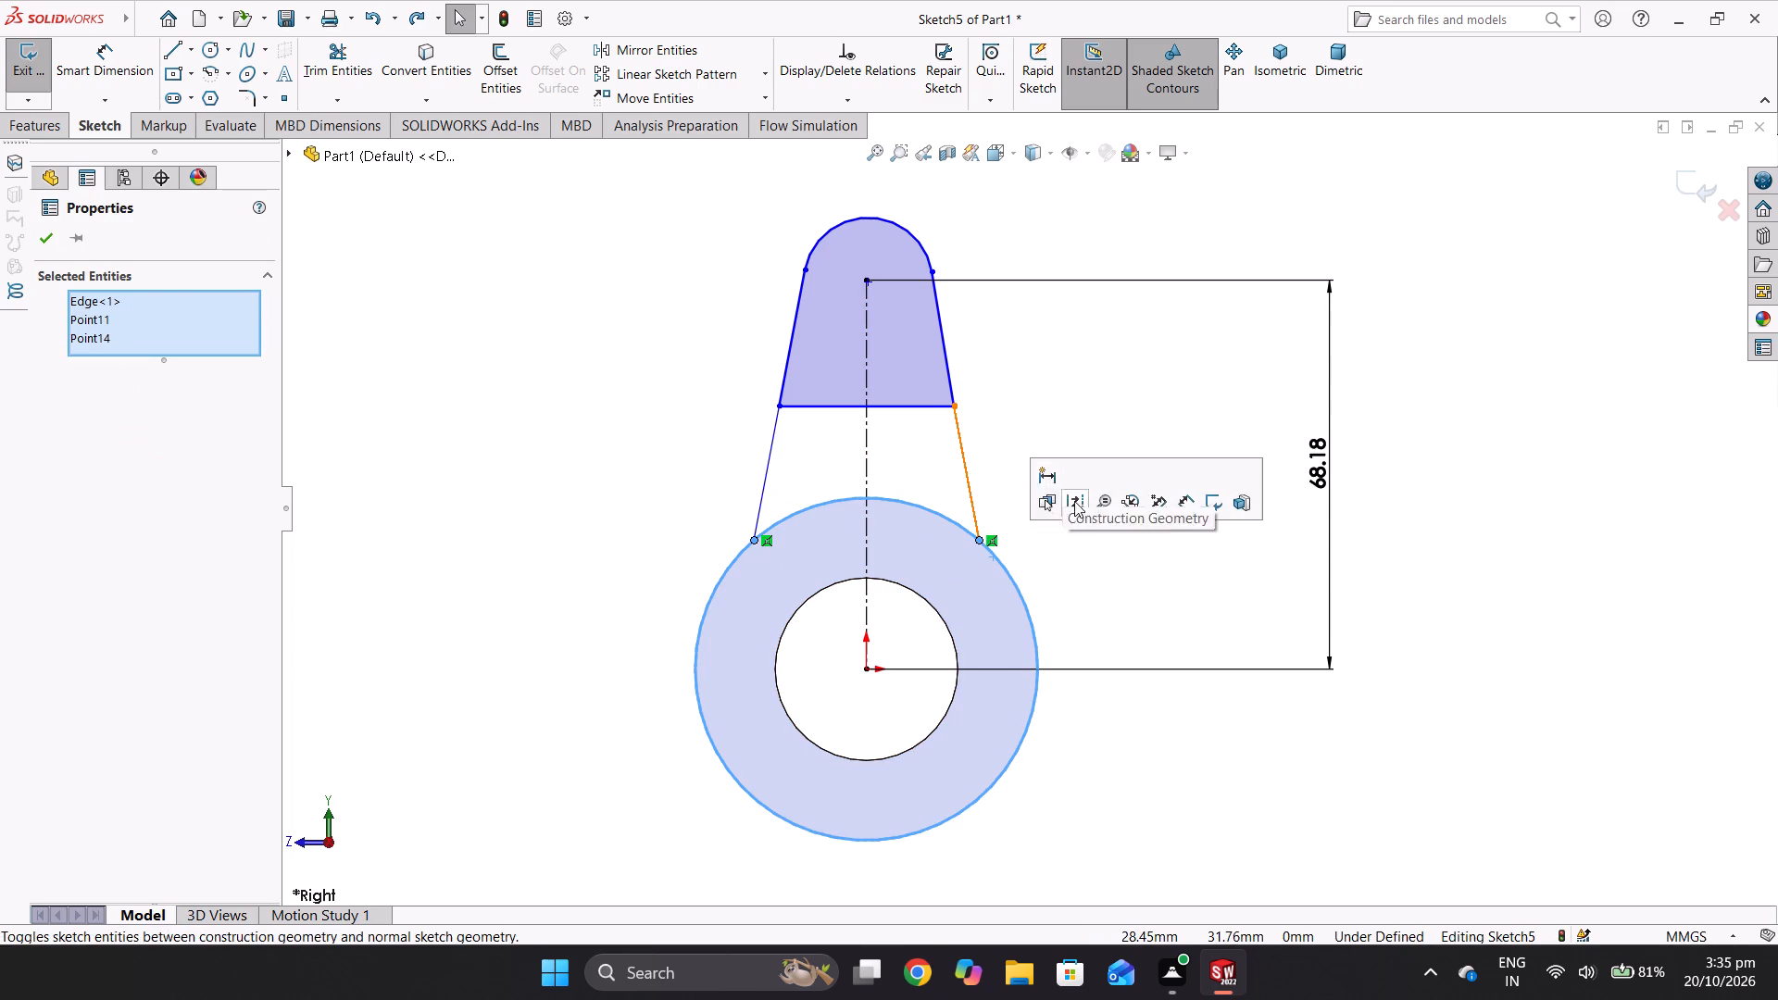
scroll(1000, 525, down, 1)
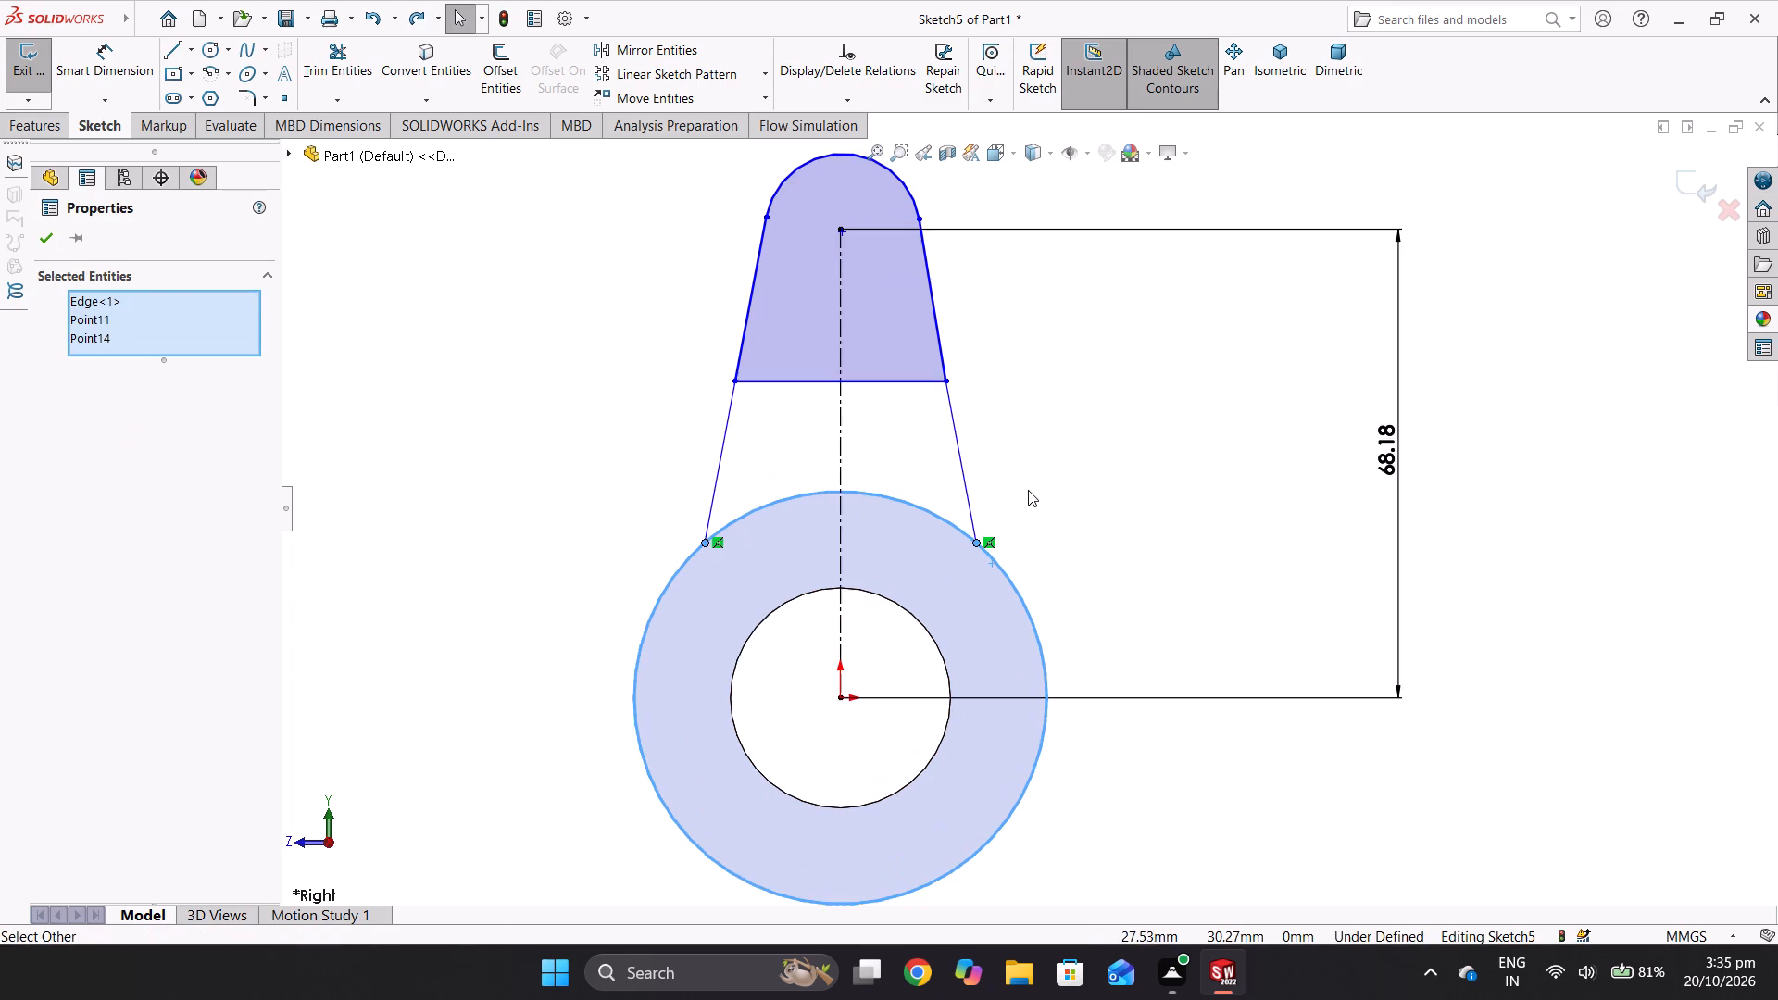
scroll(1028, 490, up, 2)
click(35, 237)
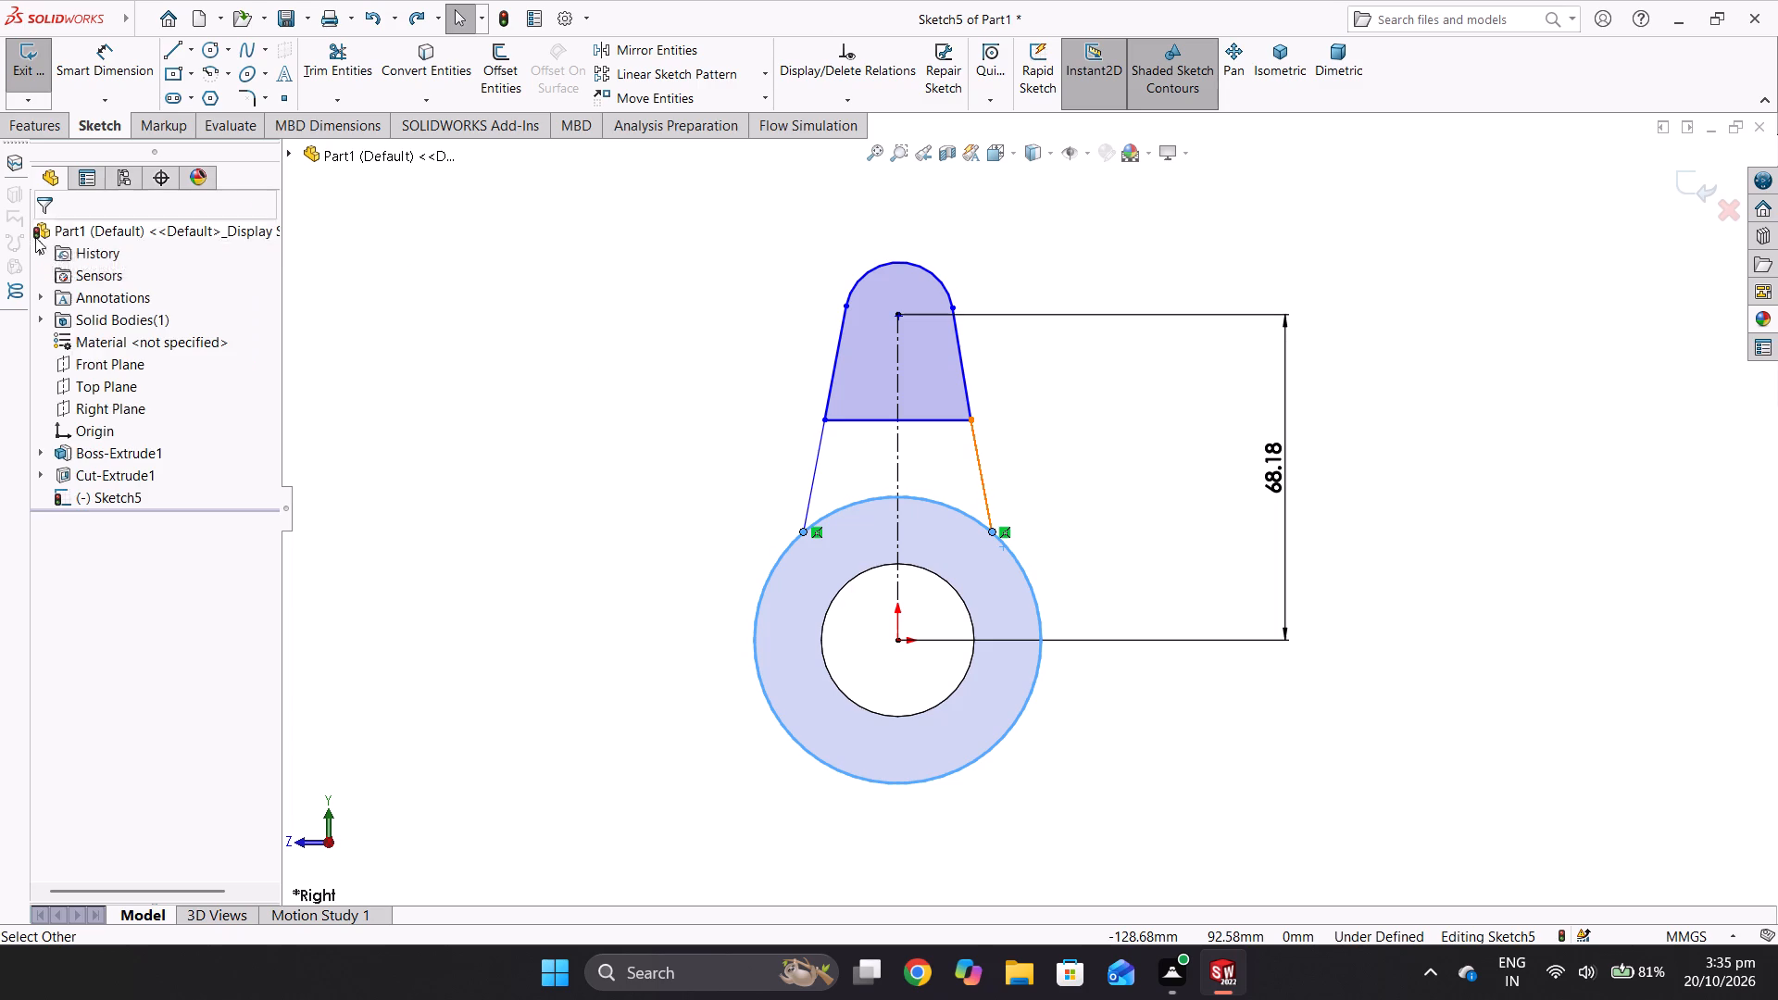
Extrude the closed round-topped region of the profile sketch 50 mm using the Mid Plane end condition, with Merge result on.
middle_drag(575, 409, 628, 448)
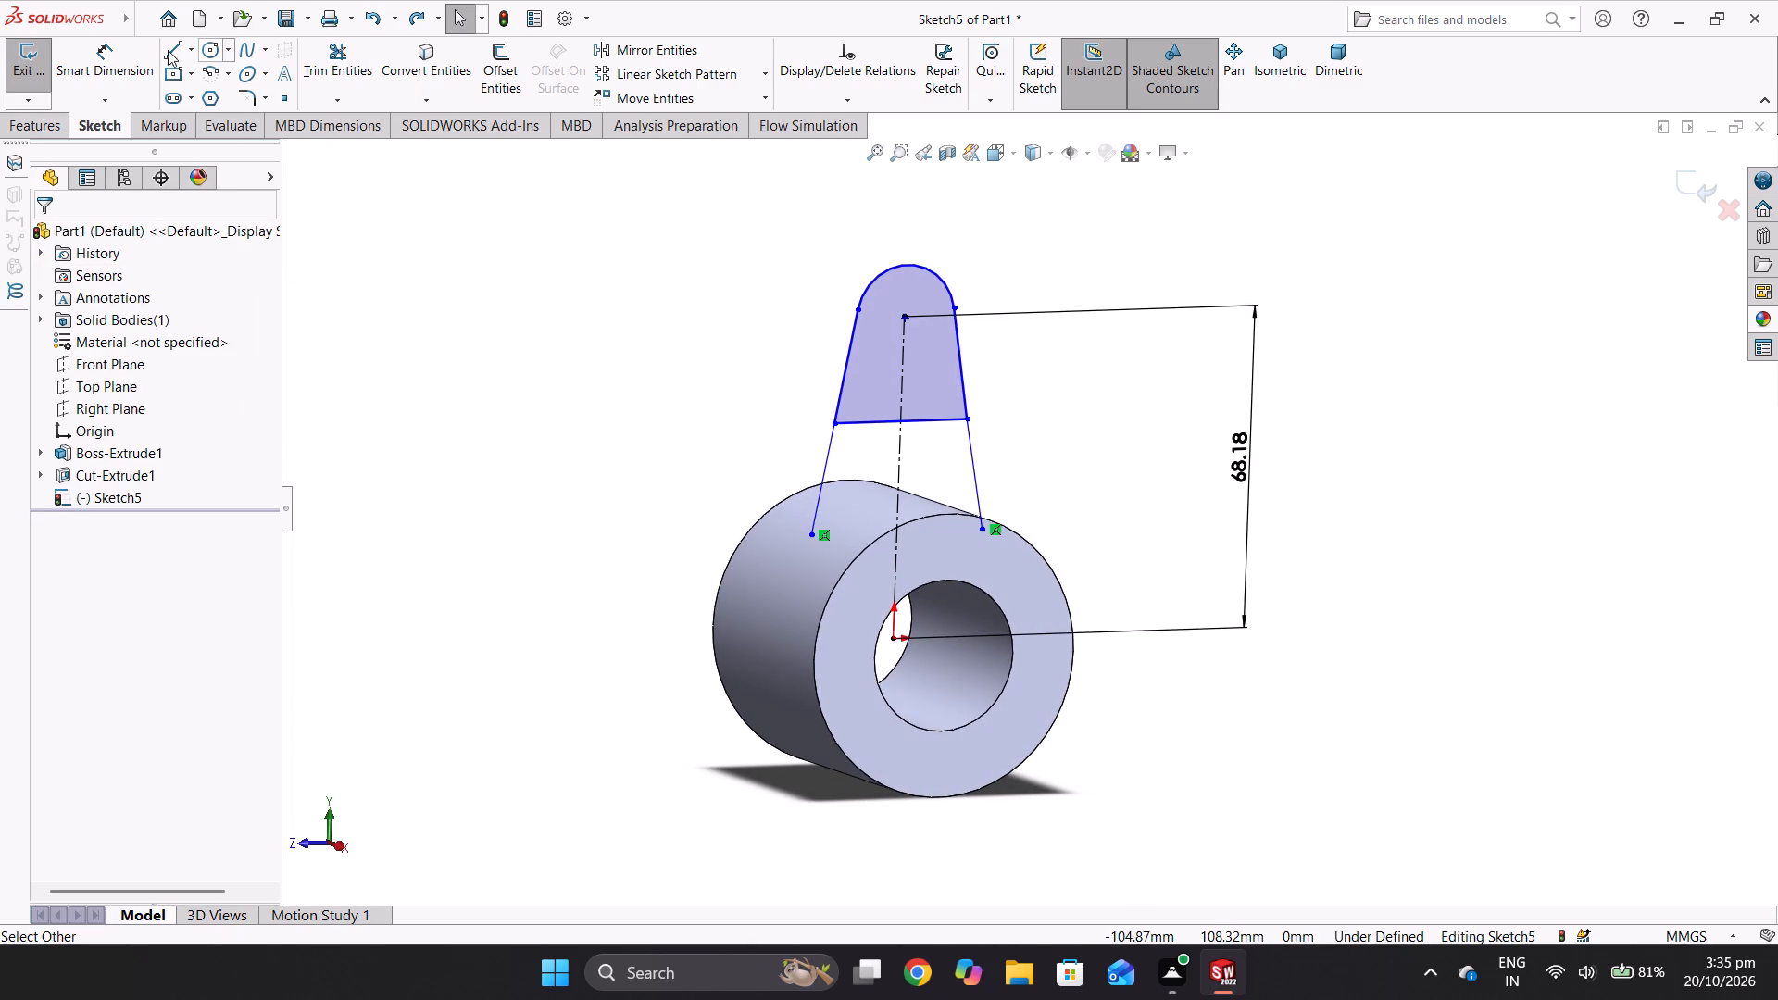
click(65, 119)
click(63, 80)
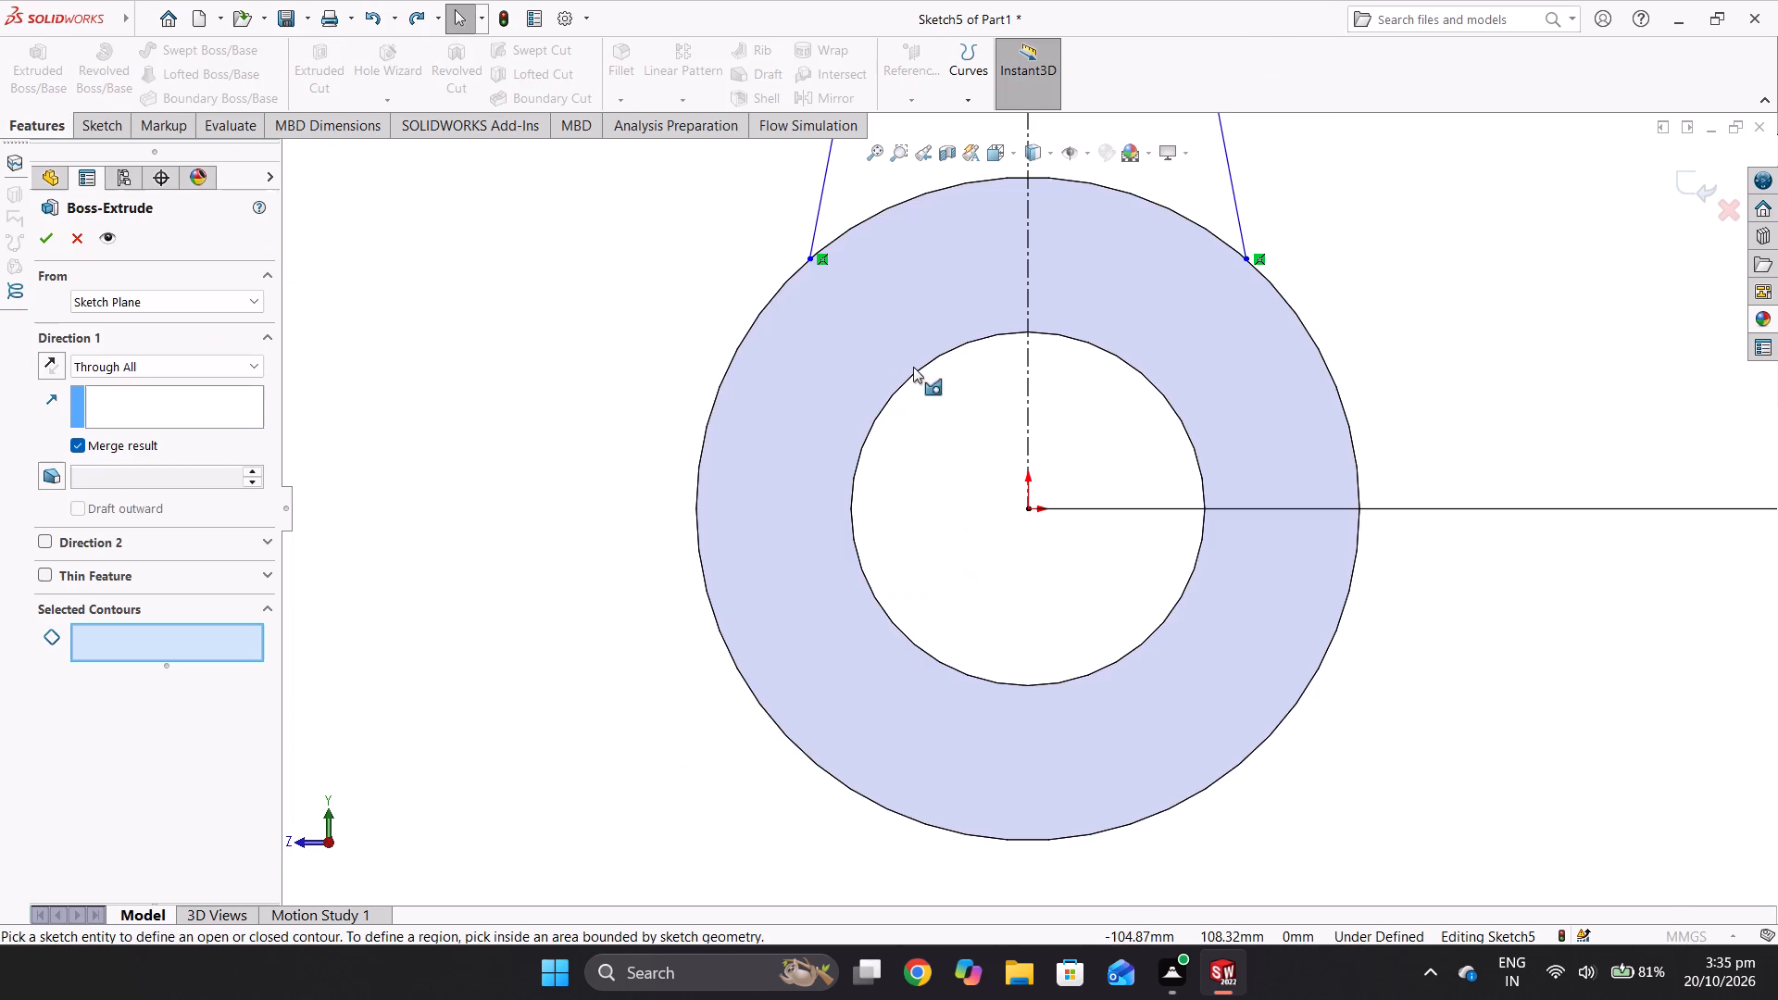
scroll(950, 353, down, 3)
scroll(950, 353, up, 8)
click(1023, 260)
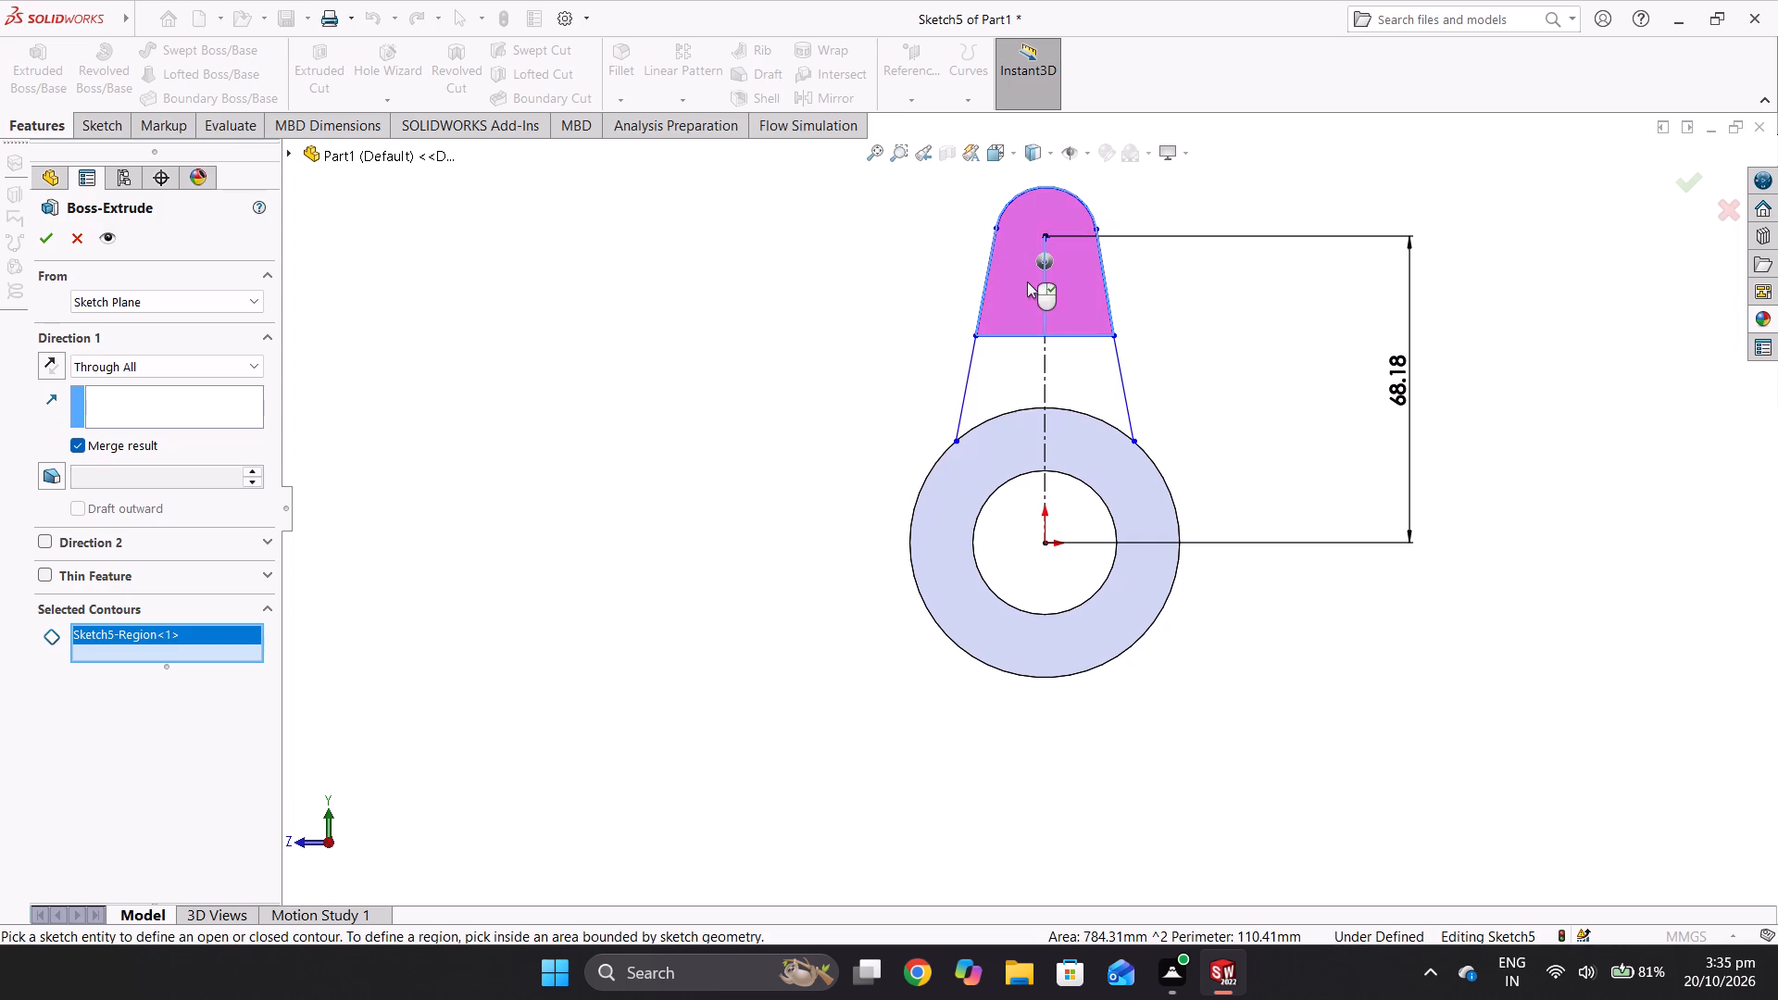
scroll(1027, 284, up, 1)
middle_drag(1028, 287, 1174, 359)
middle_click(1174, 359)
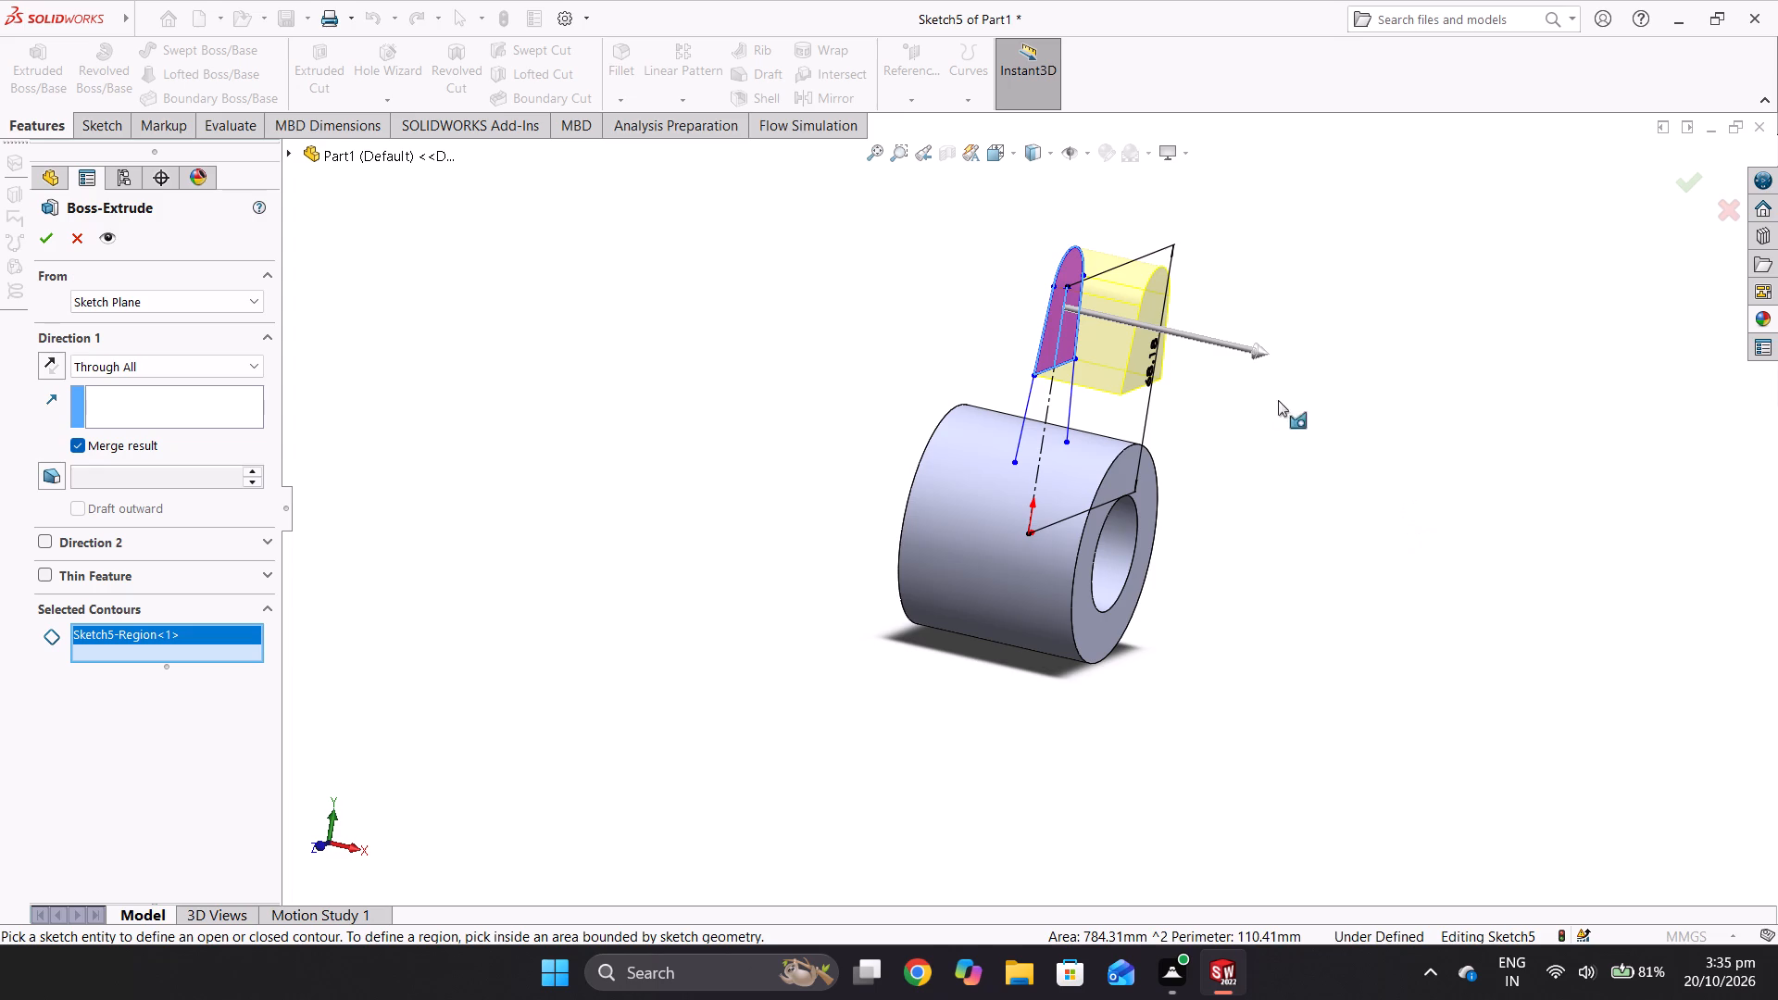
middle_drag(1183, 387, 1193, 392)
scroll(1193, 392, down, 2)
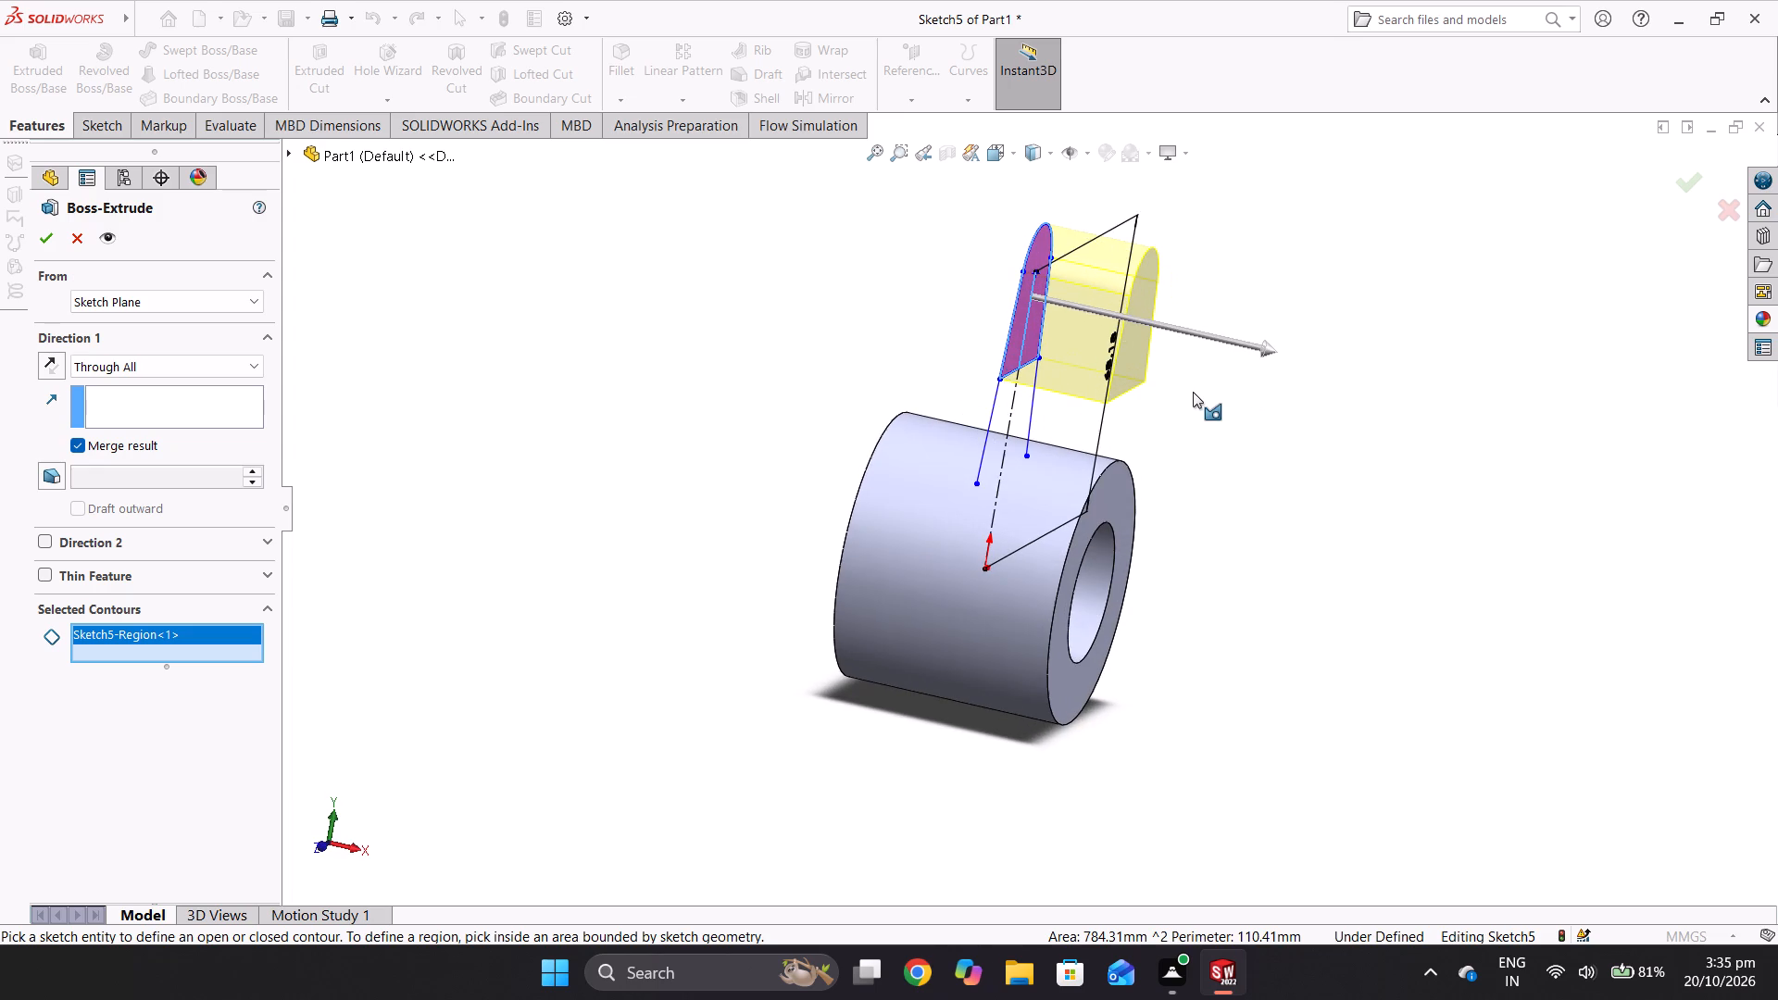
scroll(1193, 392, up, 2)
scroll(1193, 392, down, 3)
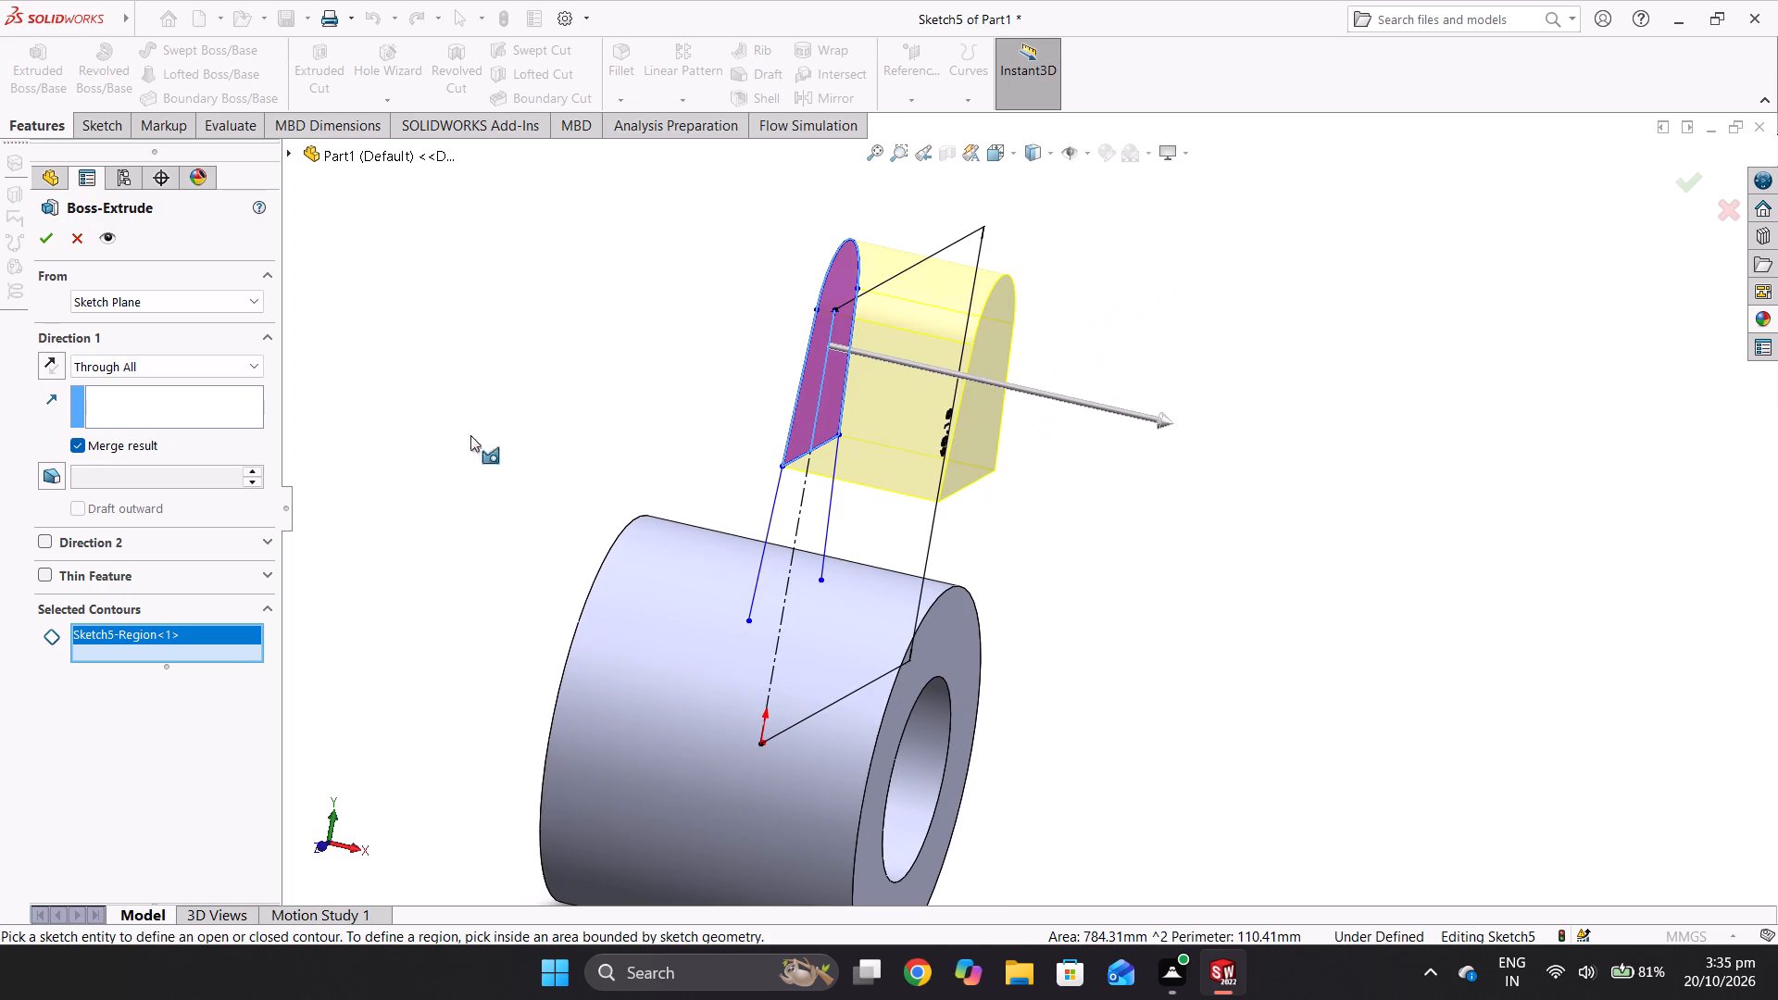
click(137, 367)
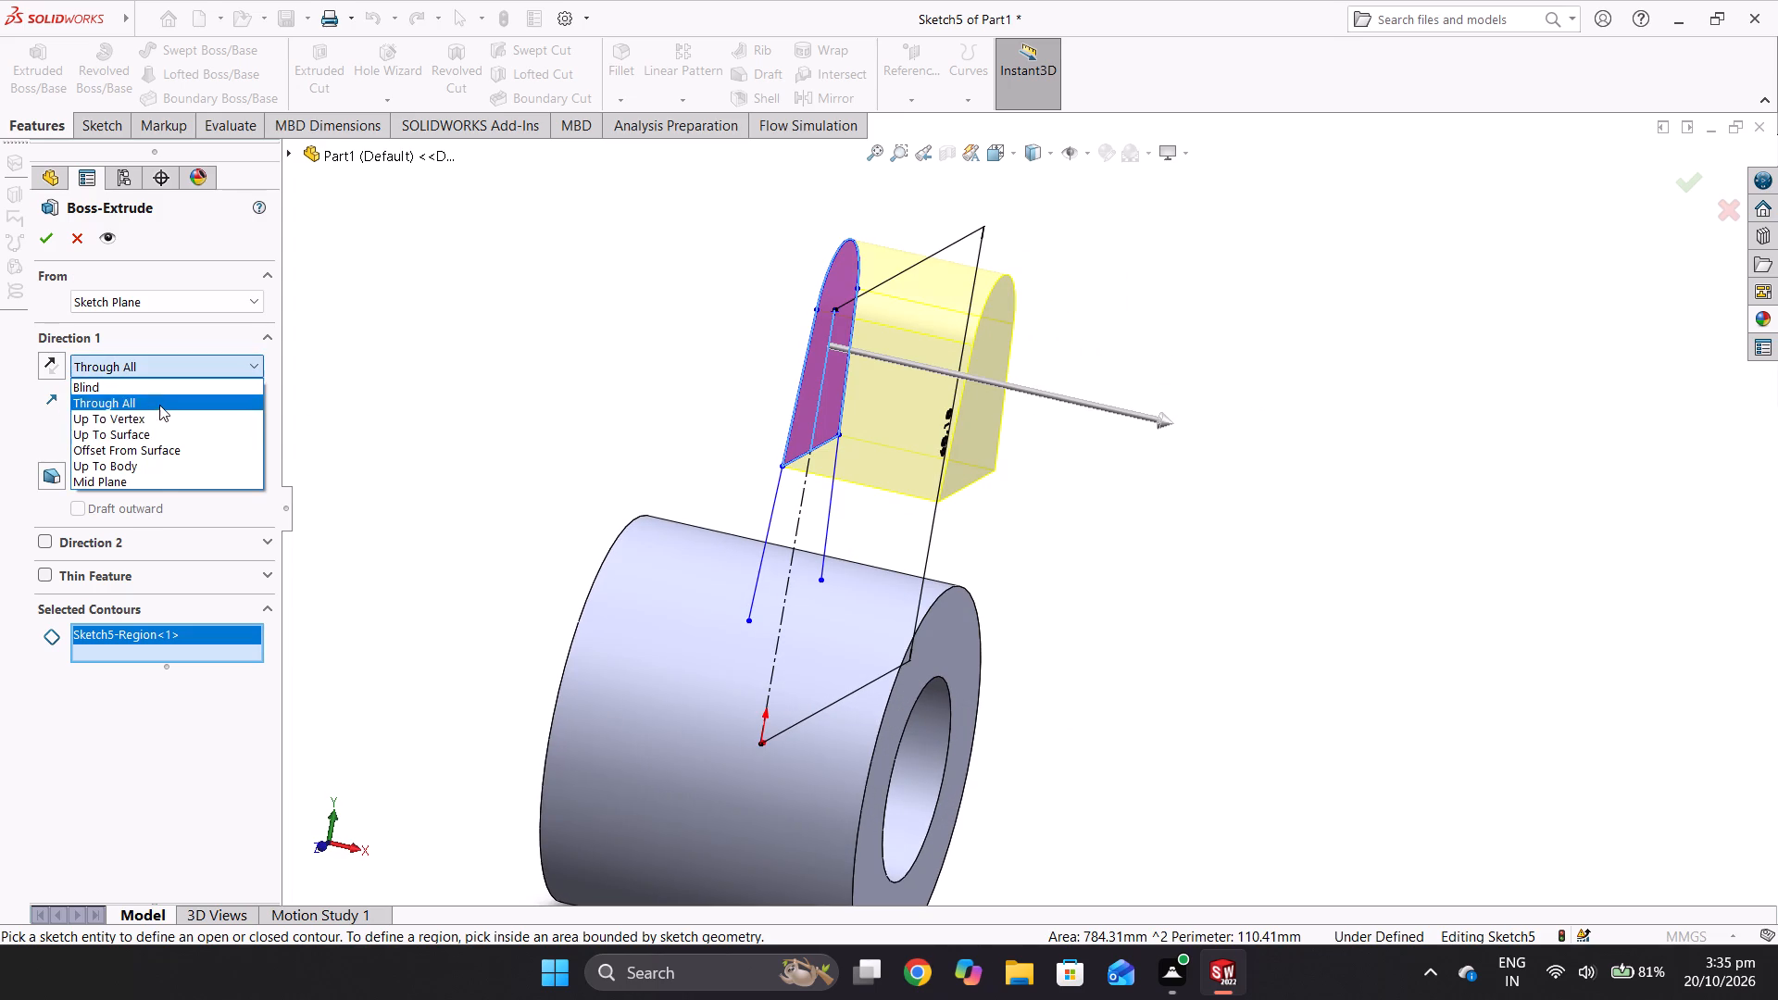
click(157, 481)
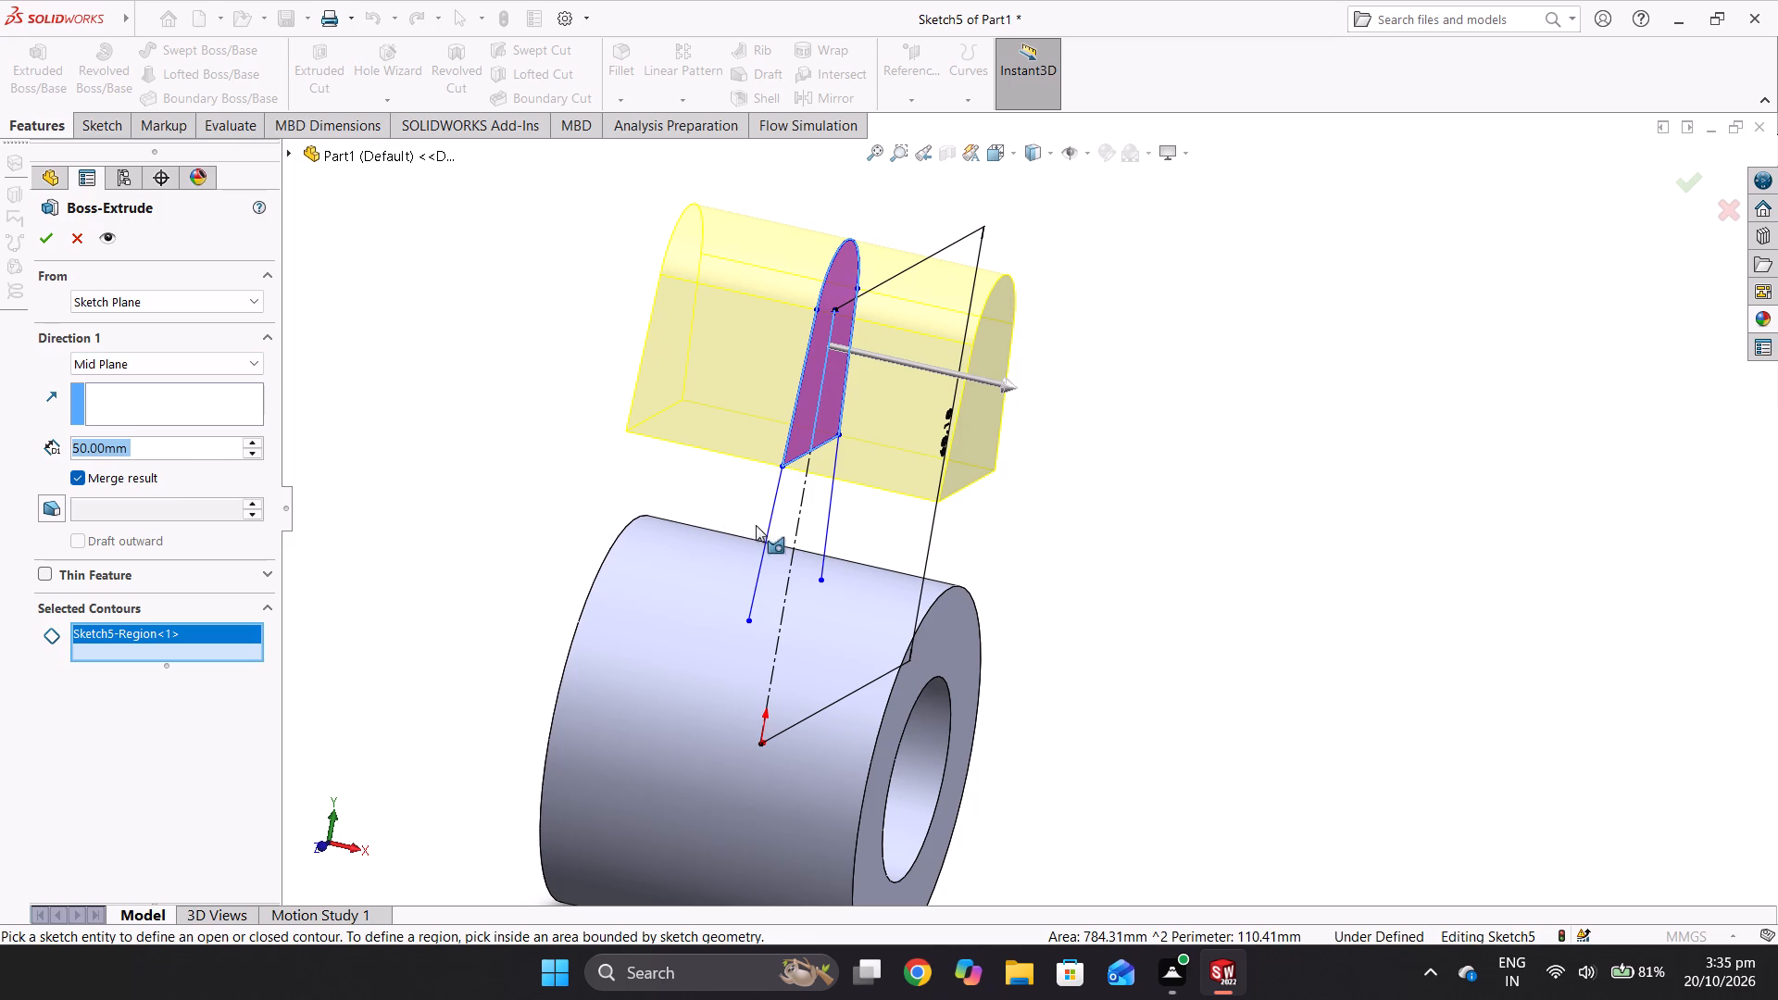
click(46, 245)
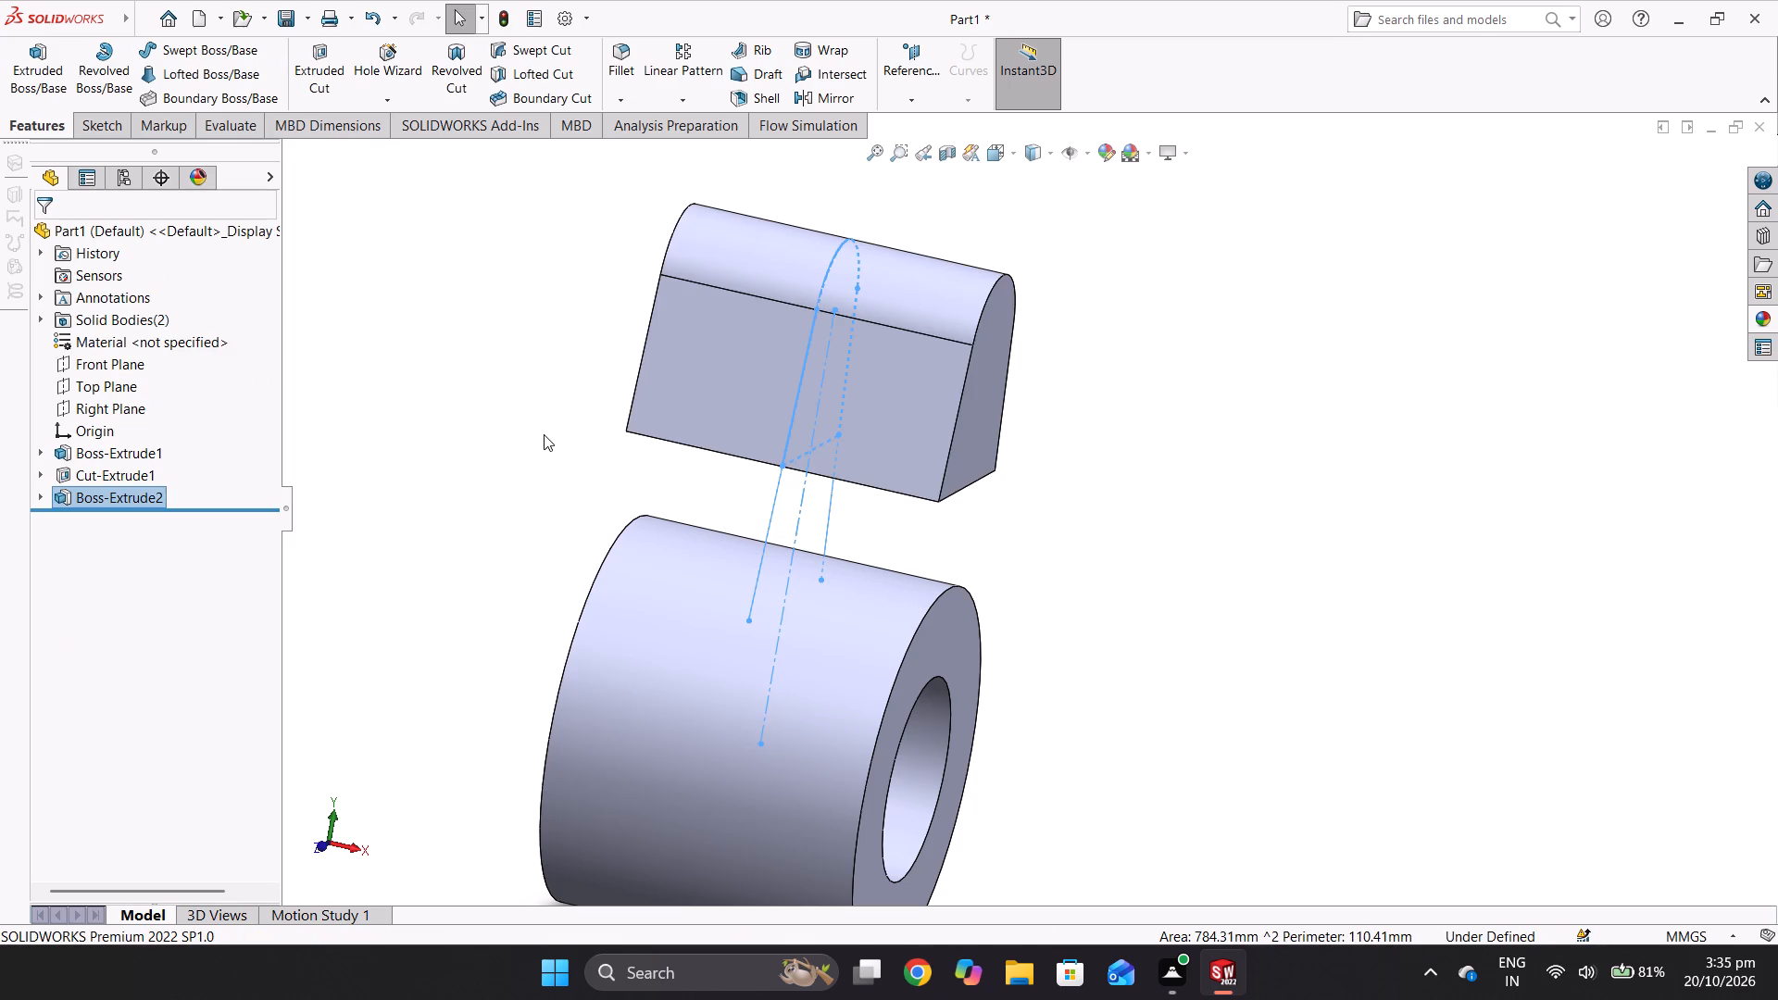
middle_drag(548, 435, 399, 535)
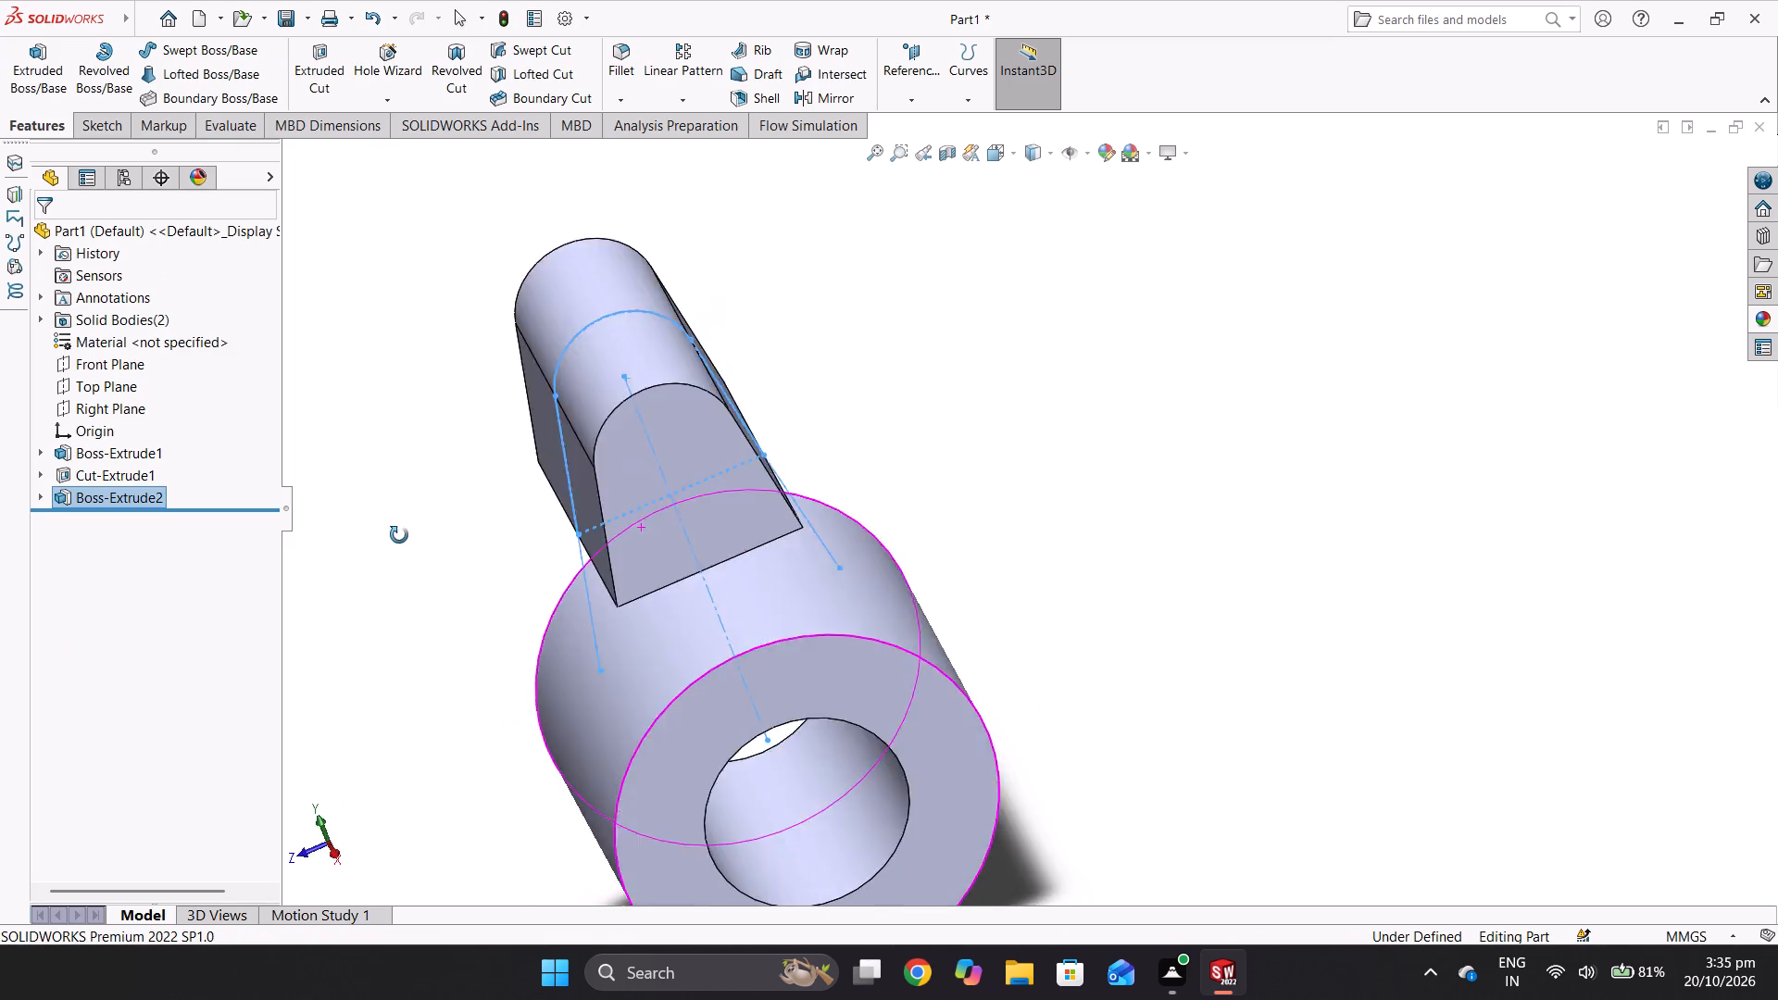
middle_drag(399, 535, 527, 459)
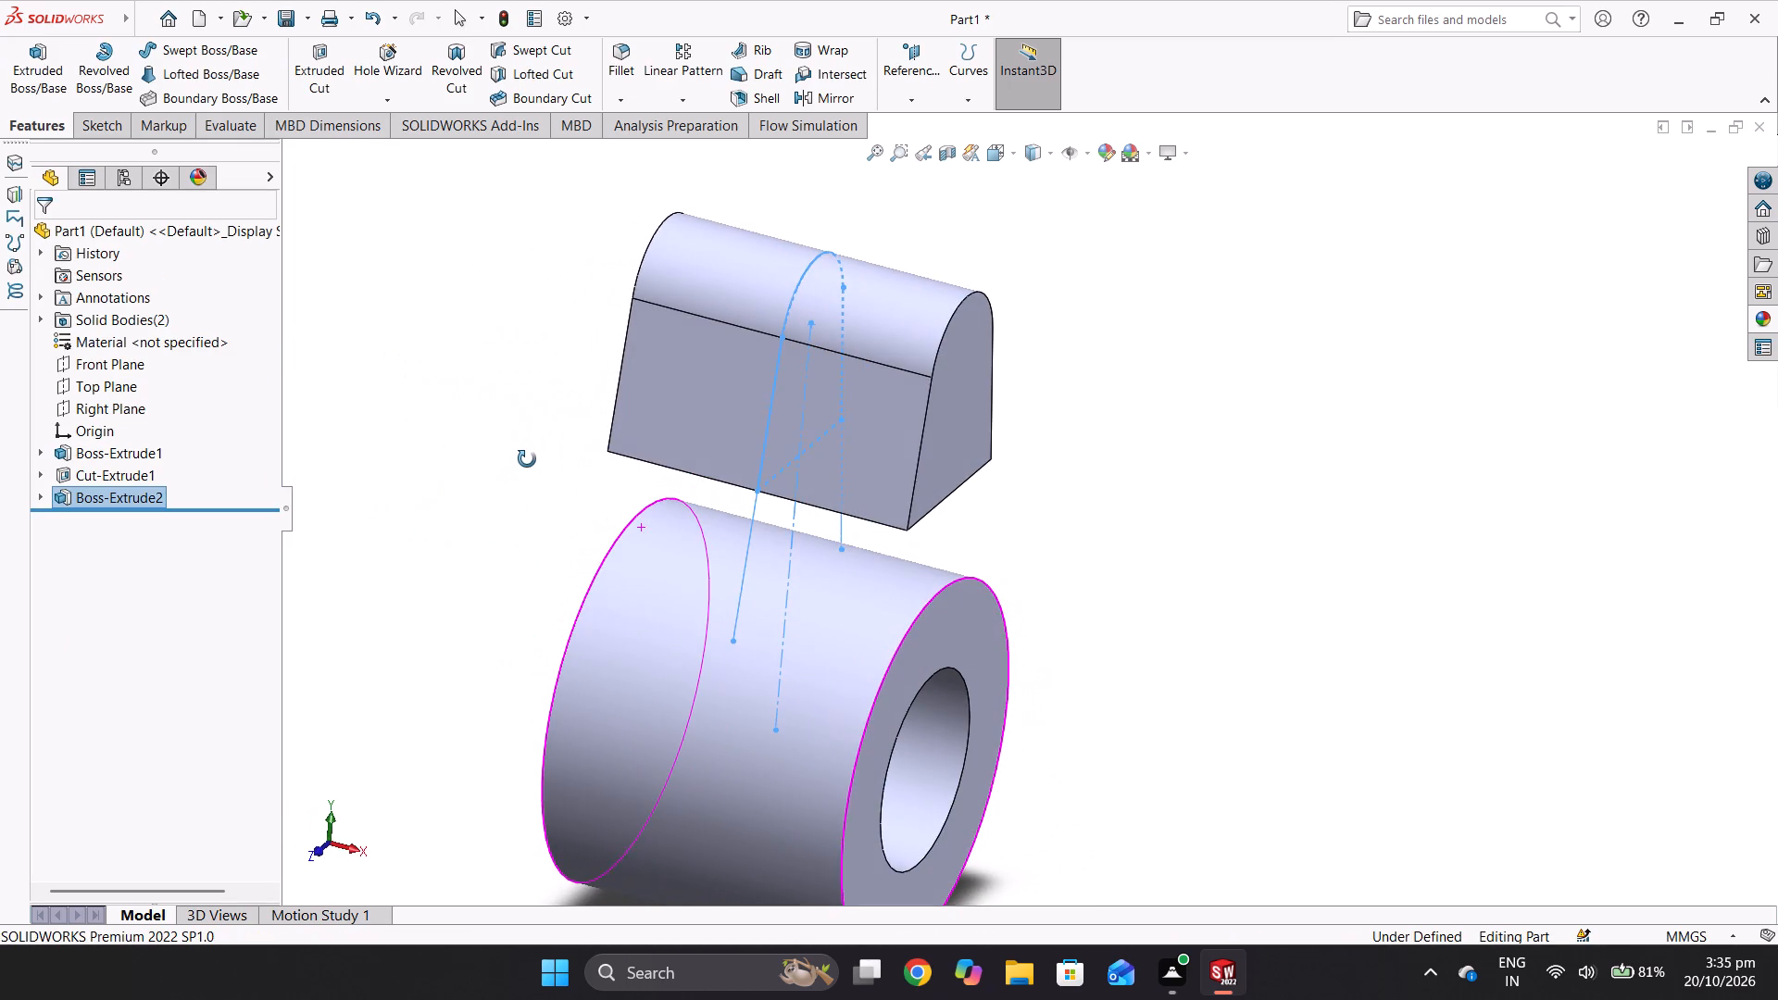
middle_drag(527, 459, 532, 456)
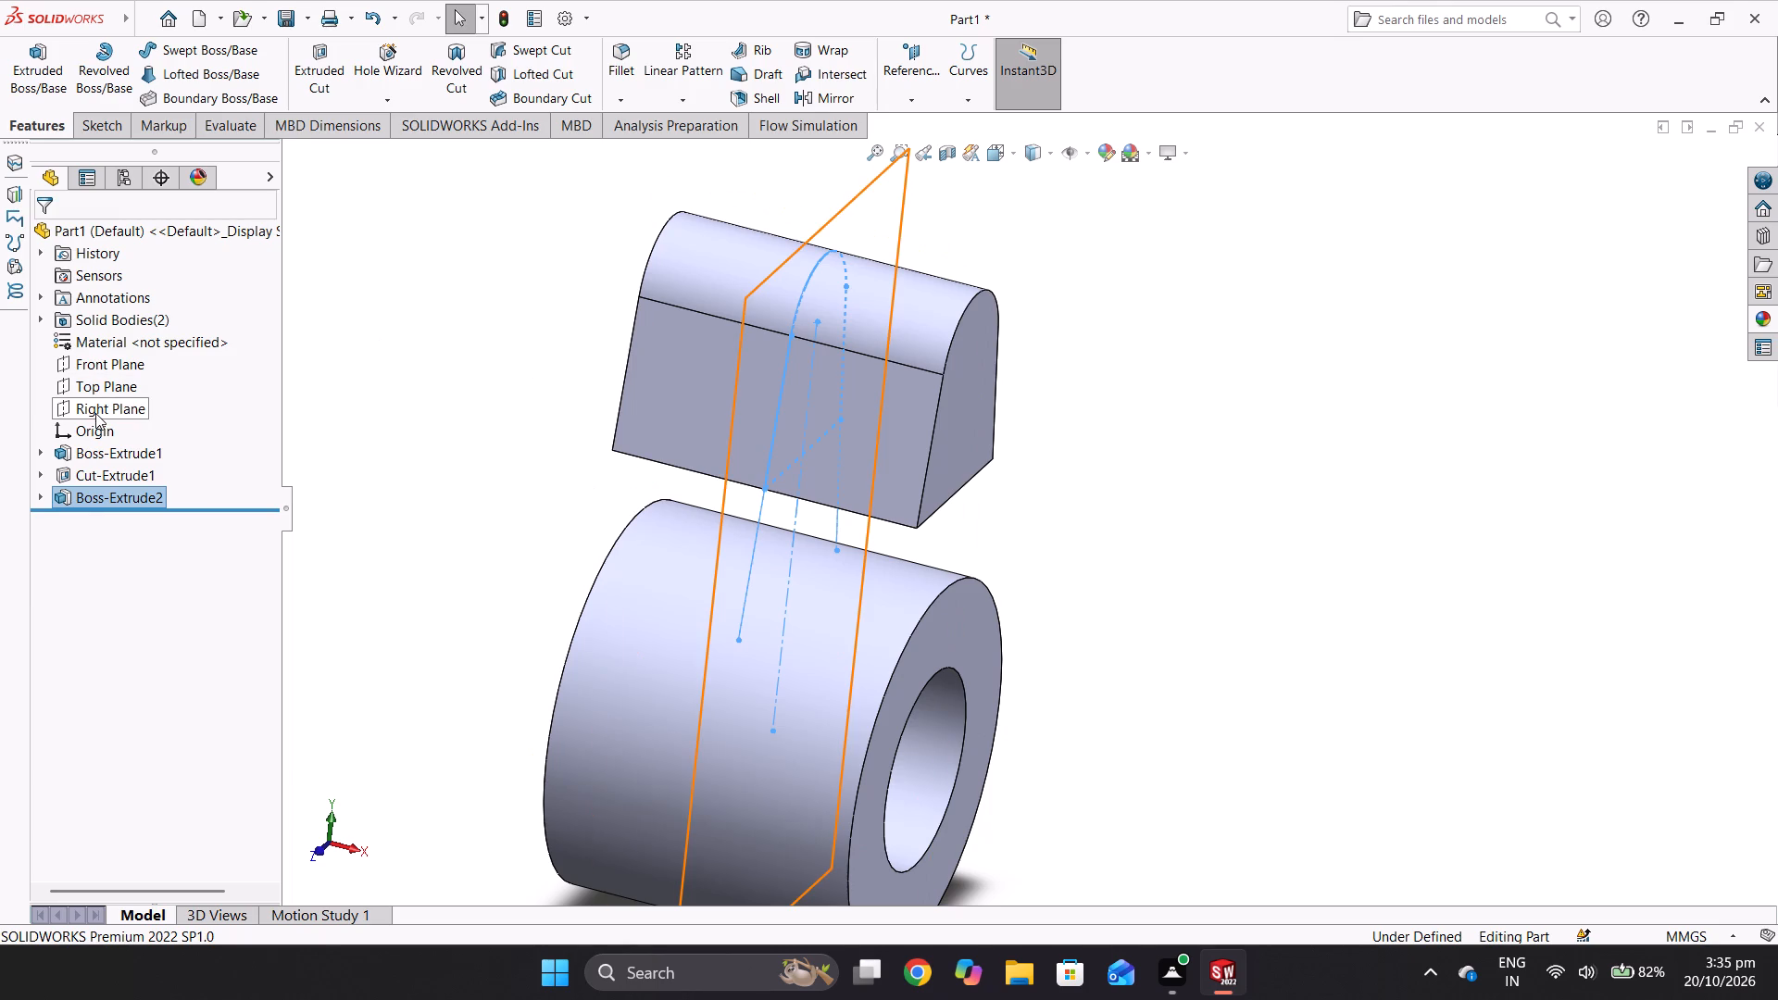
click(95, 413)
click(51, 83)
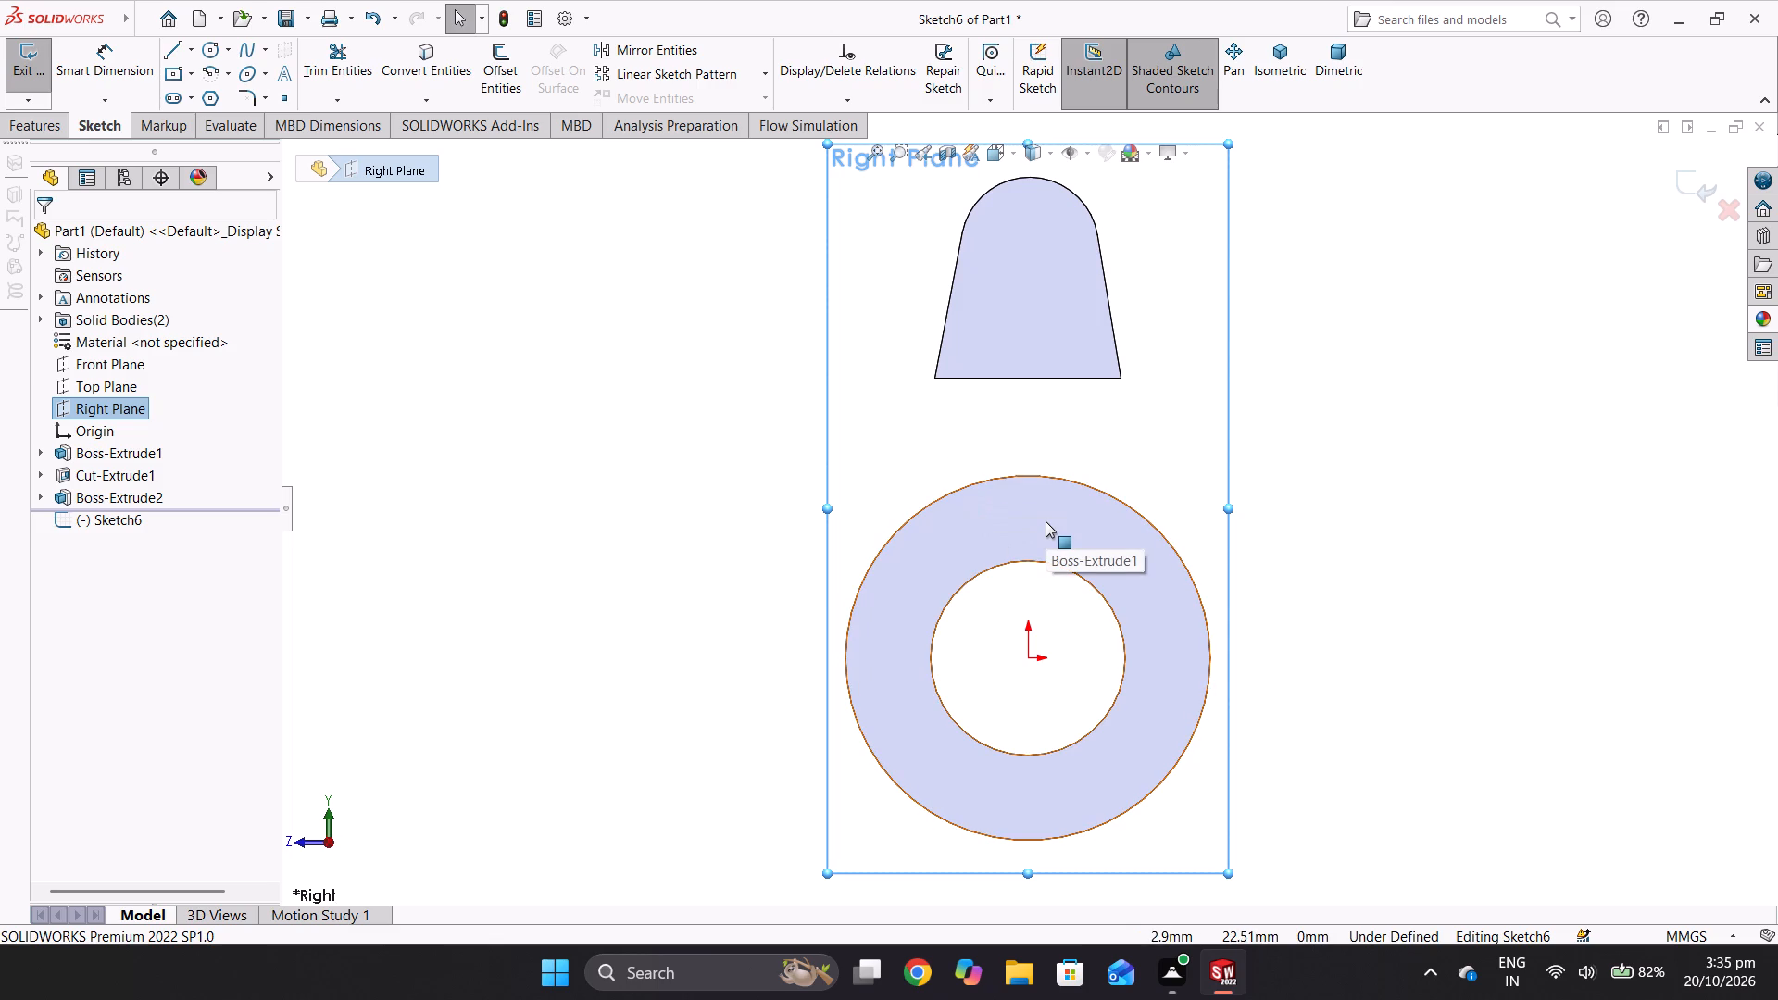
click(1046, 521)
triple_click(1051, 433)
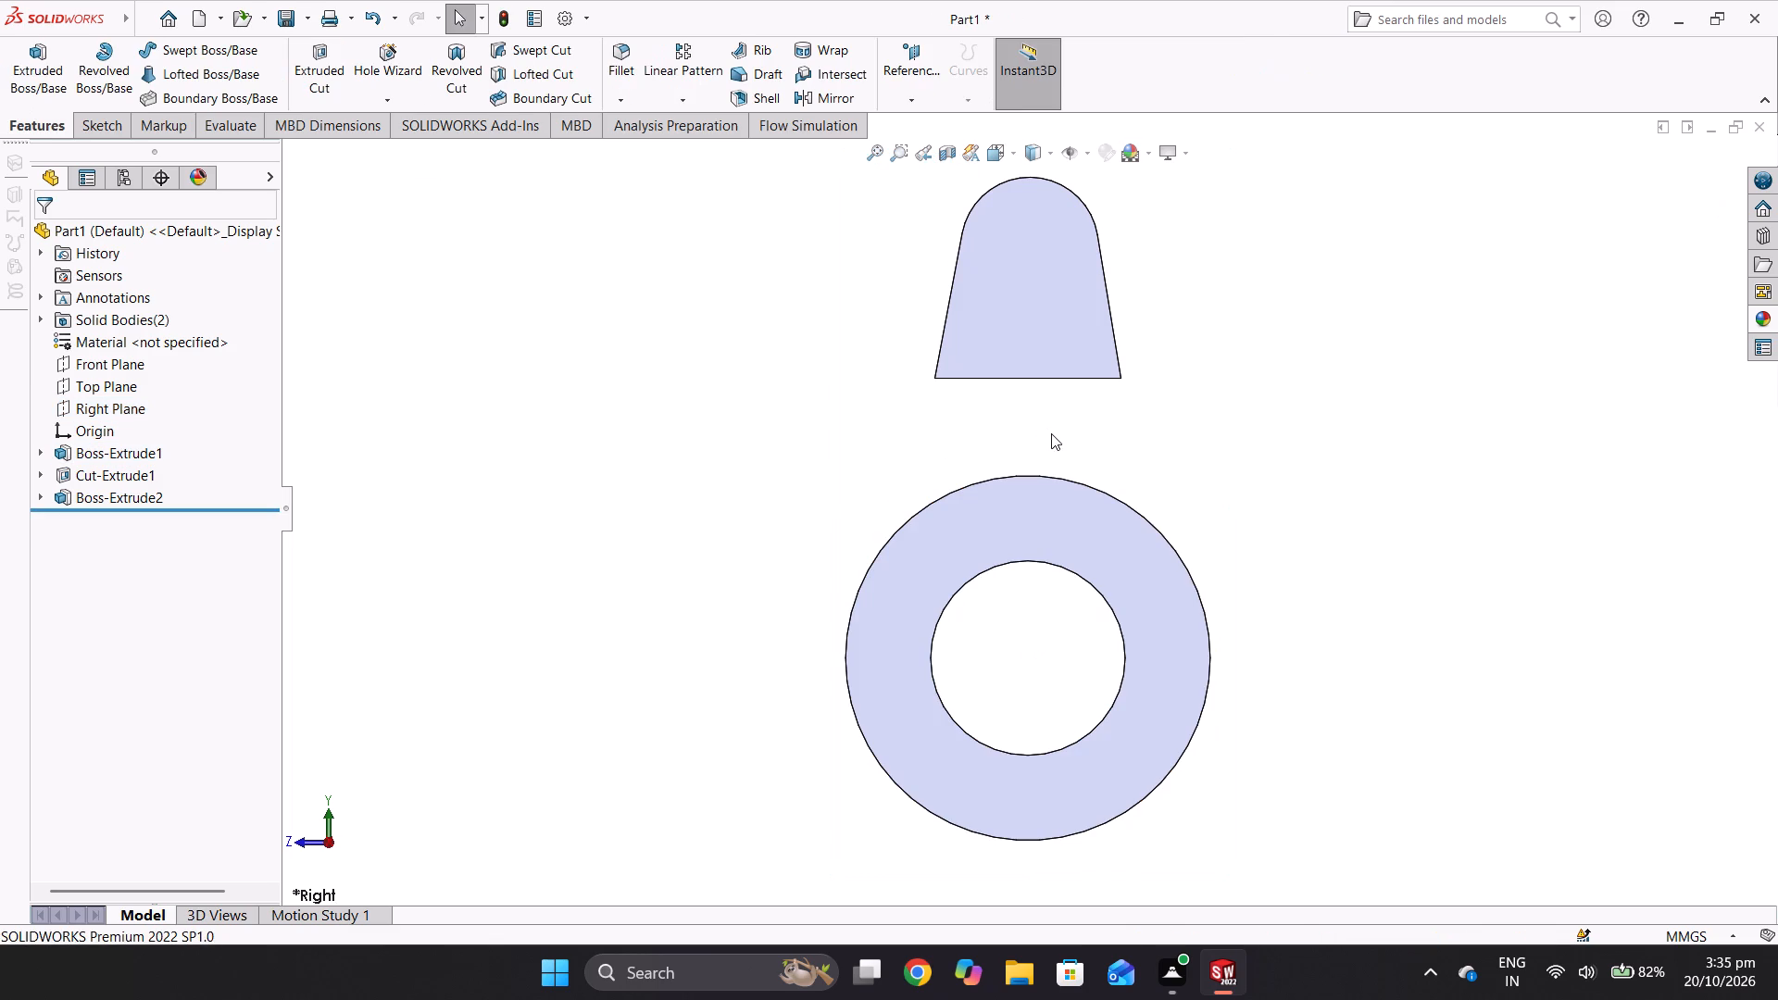
On the upper block's end face, sketch a line about 35.6 mm long from its lower left corner to the cylinder's outer edge.
click(100, 126)
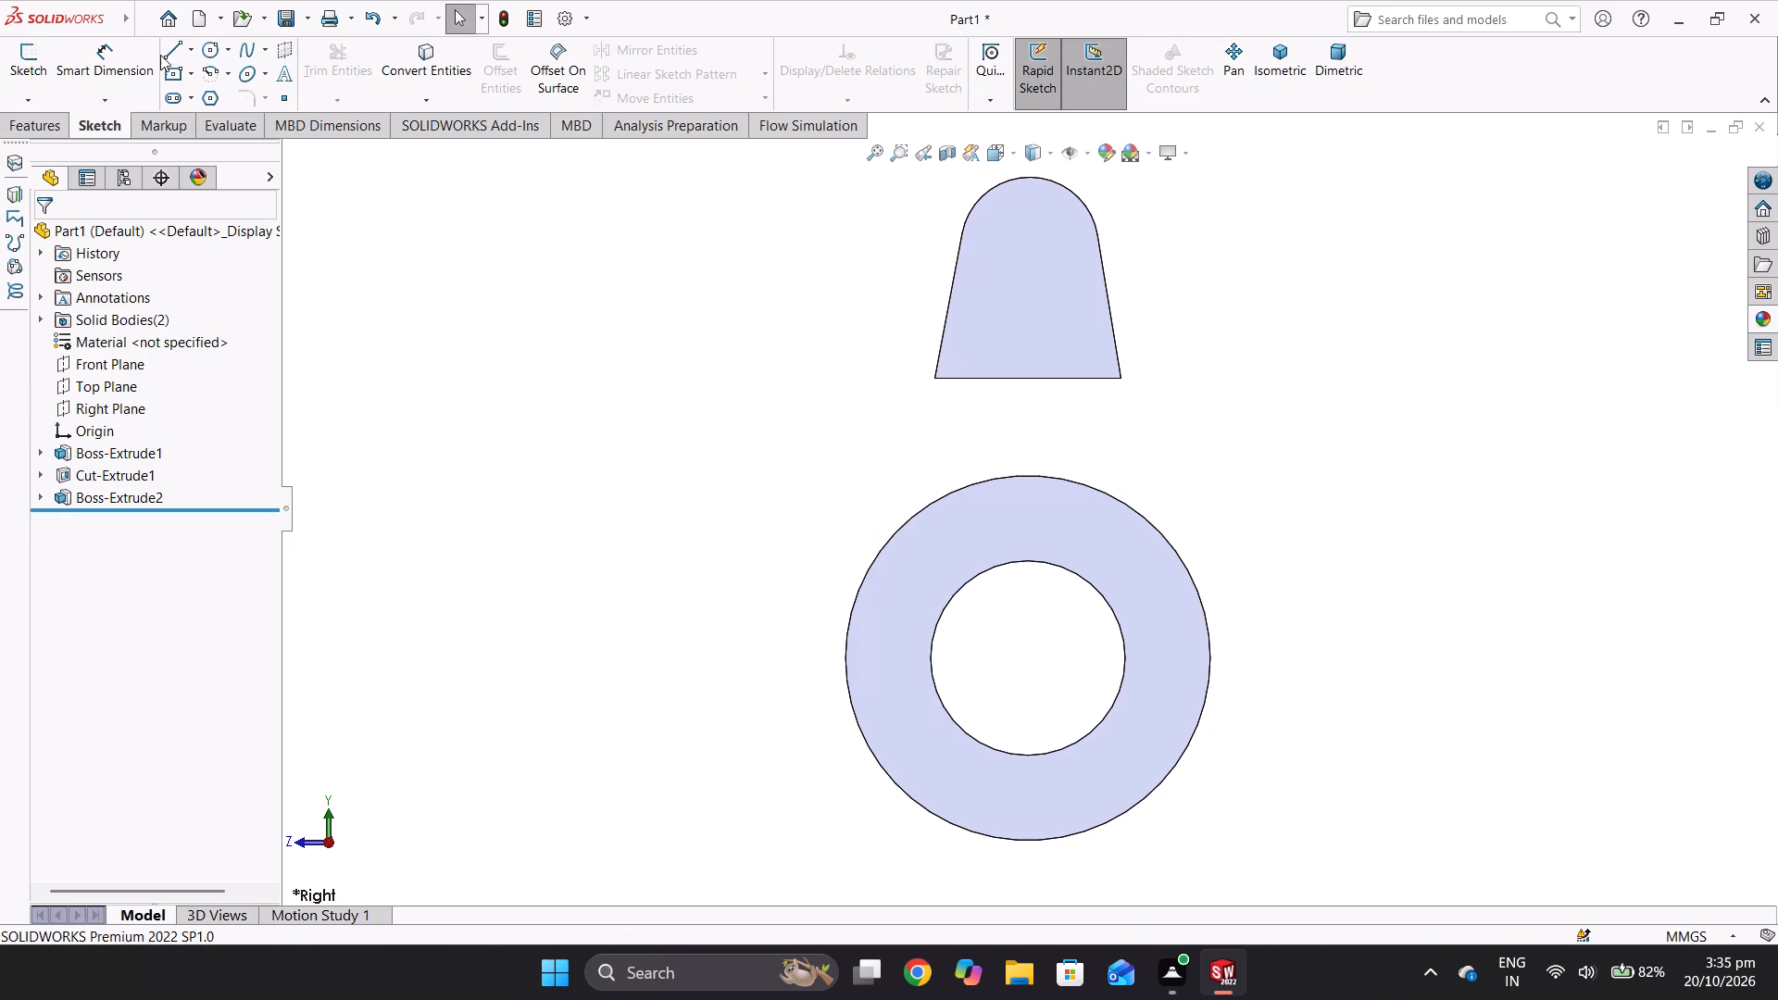
click(165, 50)
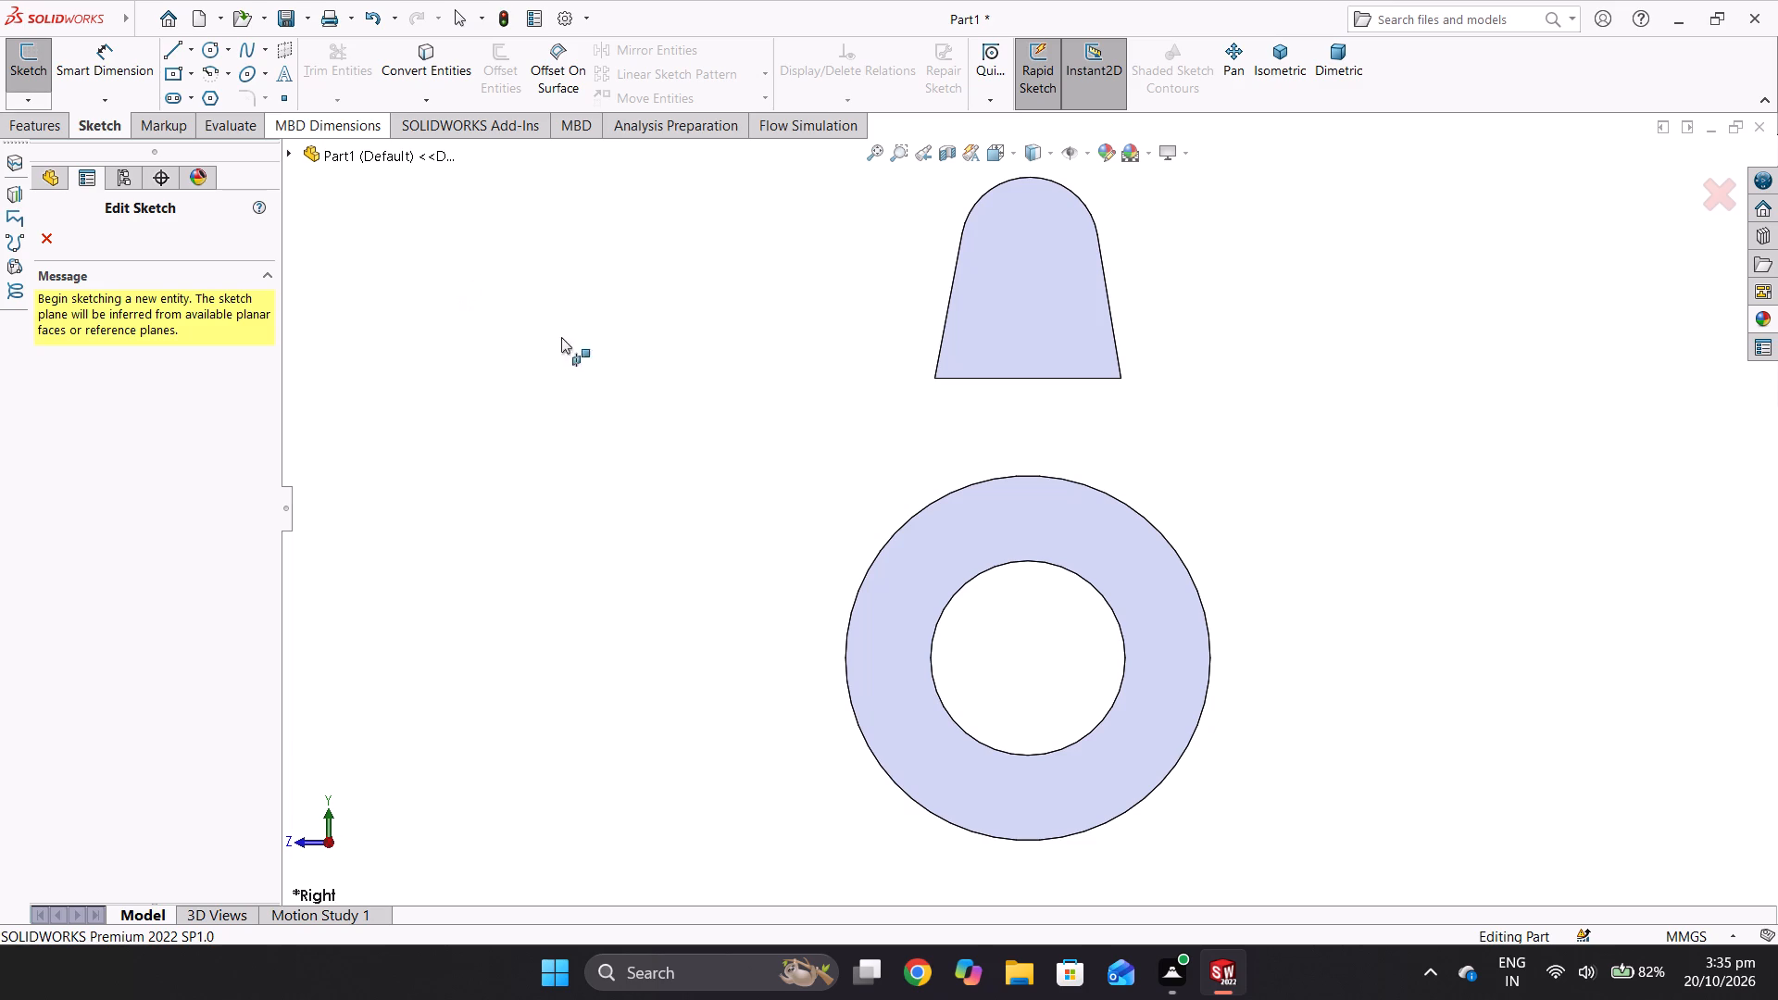
click(934, 377)
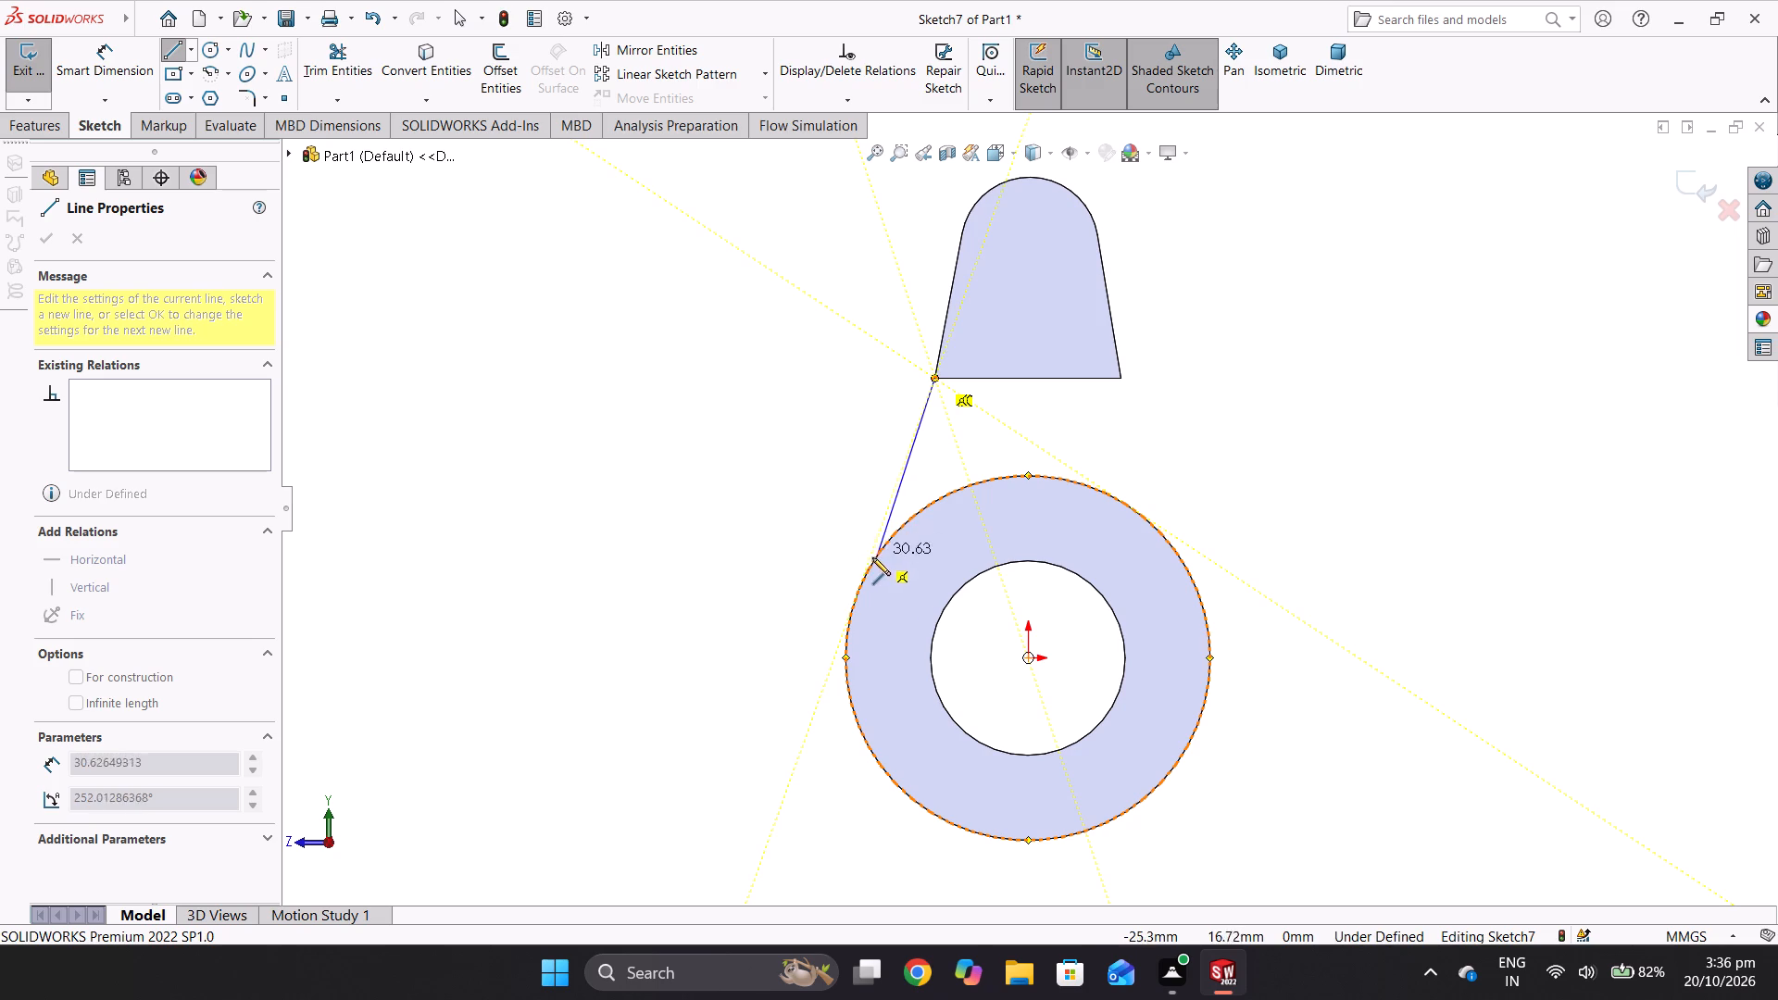
click(861, 581)
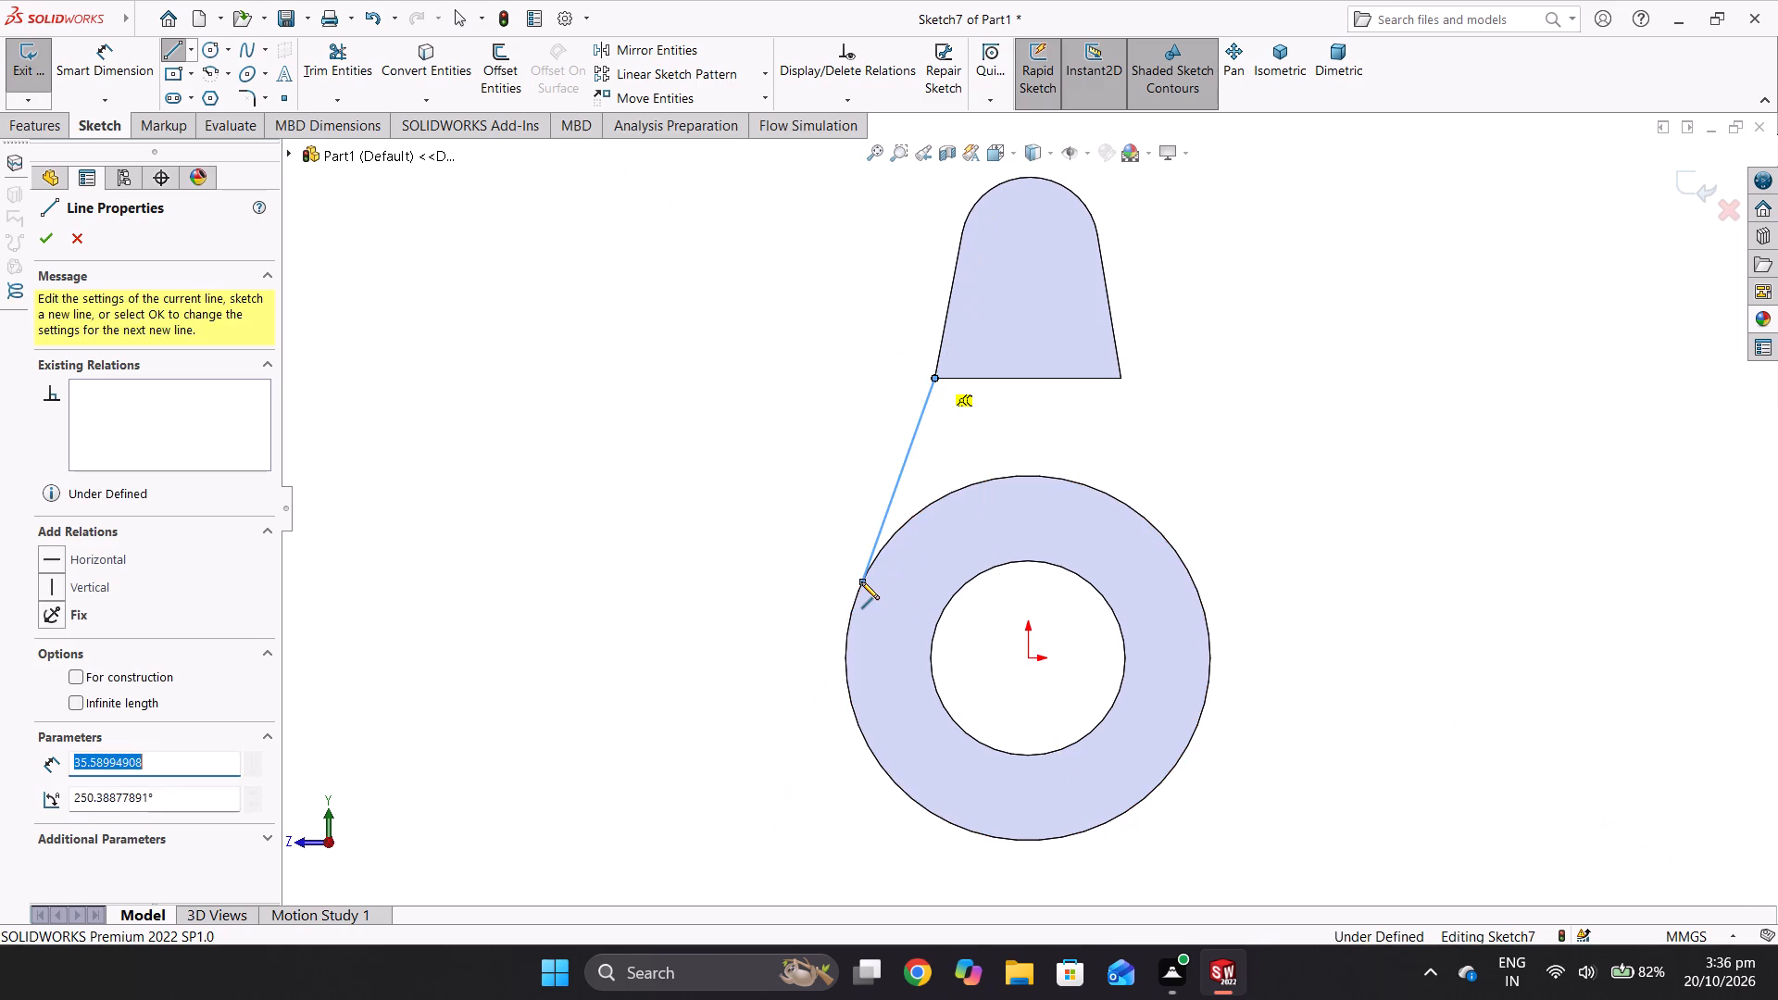
right_click(939, 454)
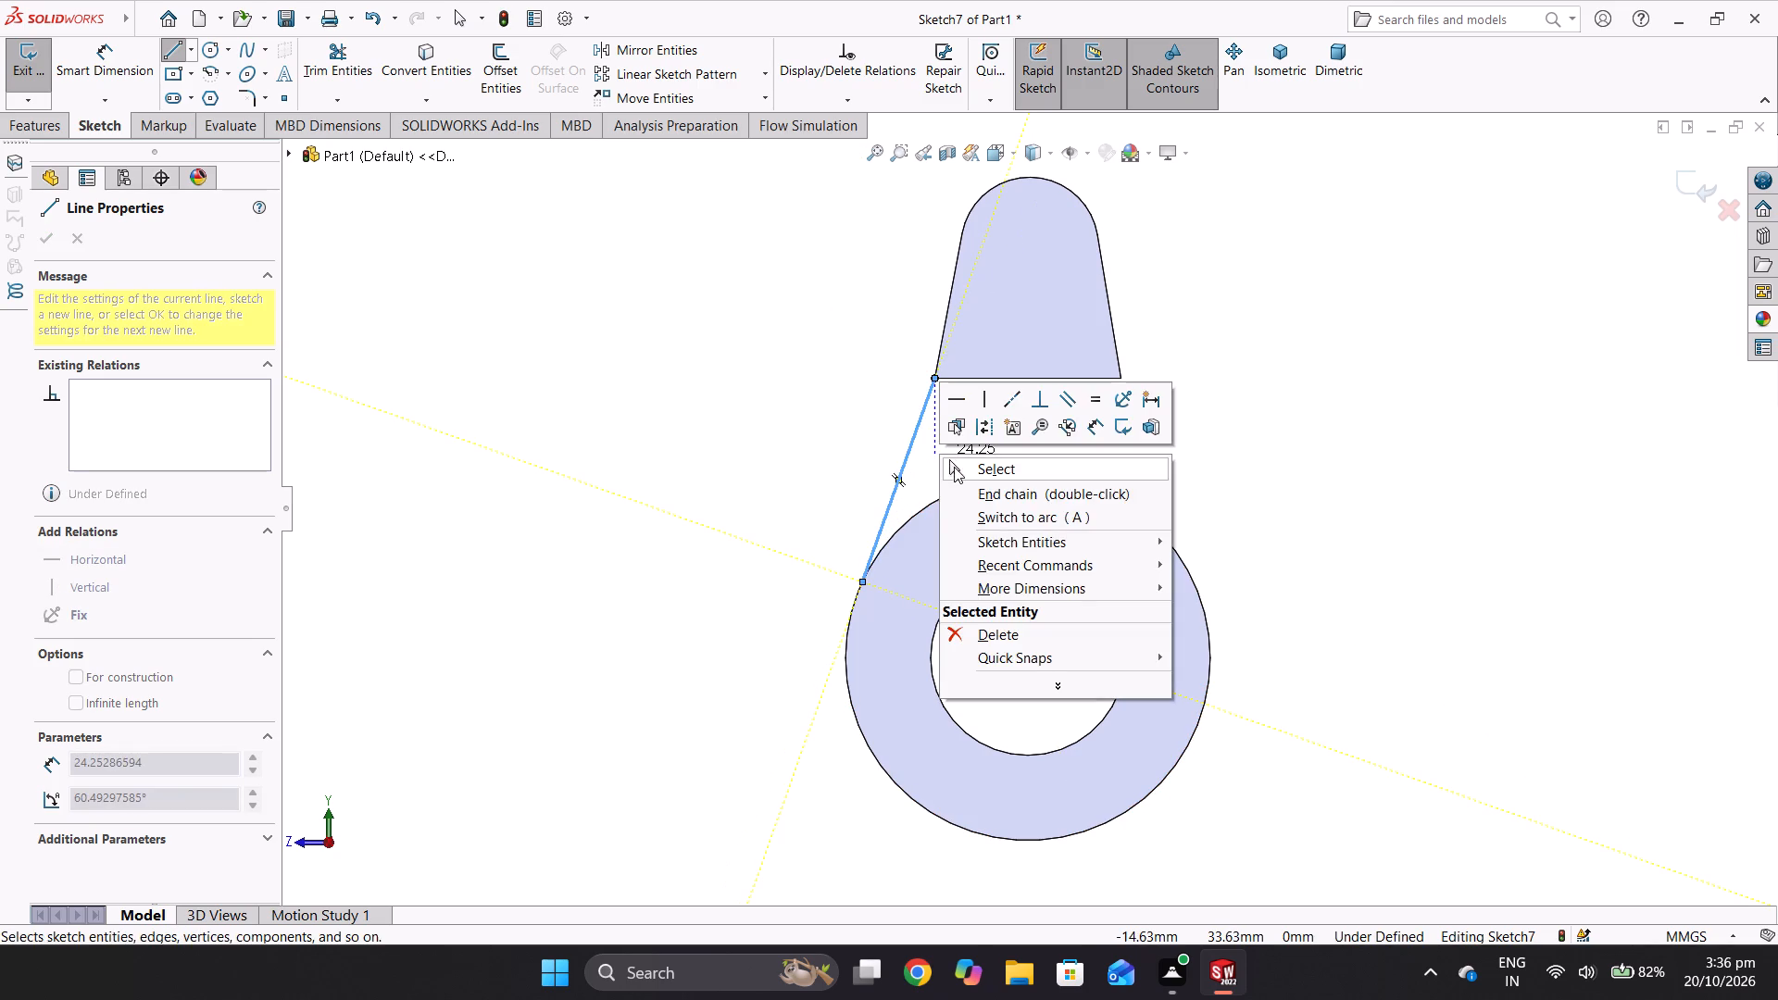
click(954, 467)
Sketch a matching line about 35.6 mm long from the block's lower right corner to the cylinder's outer edge, level with the first line's endpoint.
right_drag(1128, 381, 1035, 391)
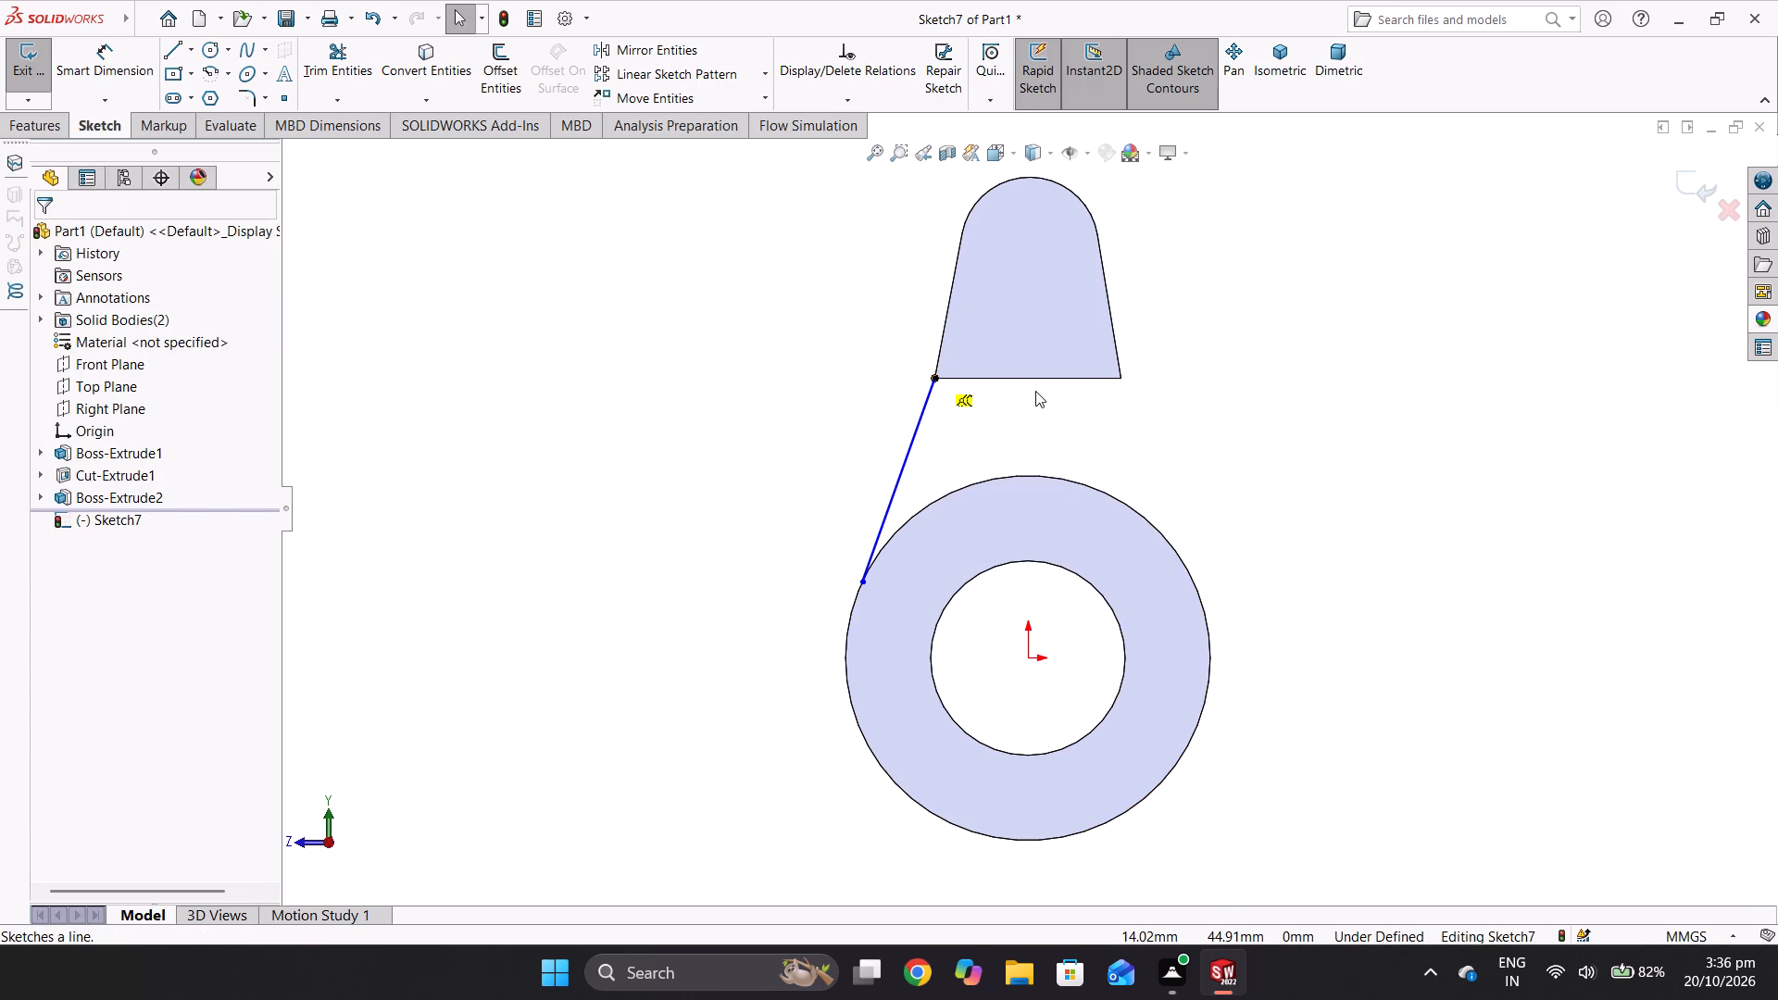
right_drag(1035, 391, 993, 377)
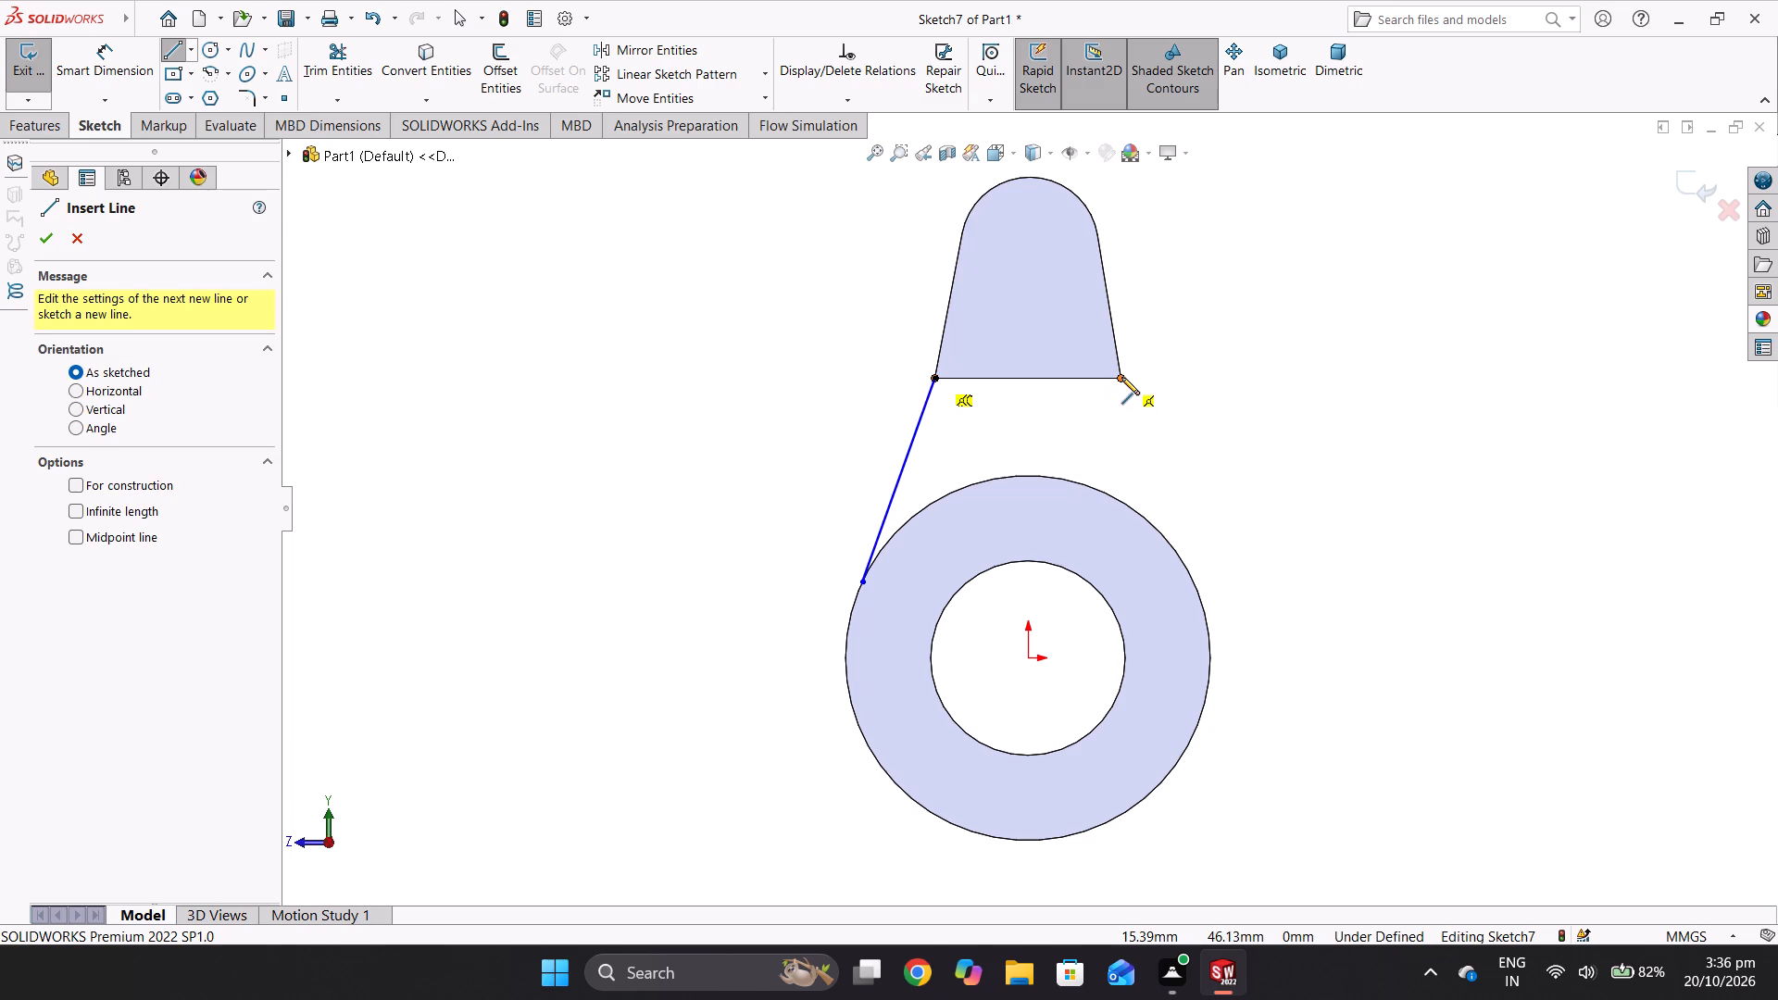
click(1121, 377)
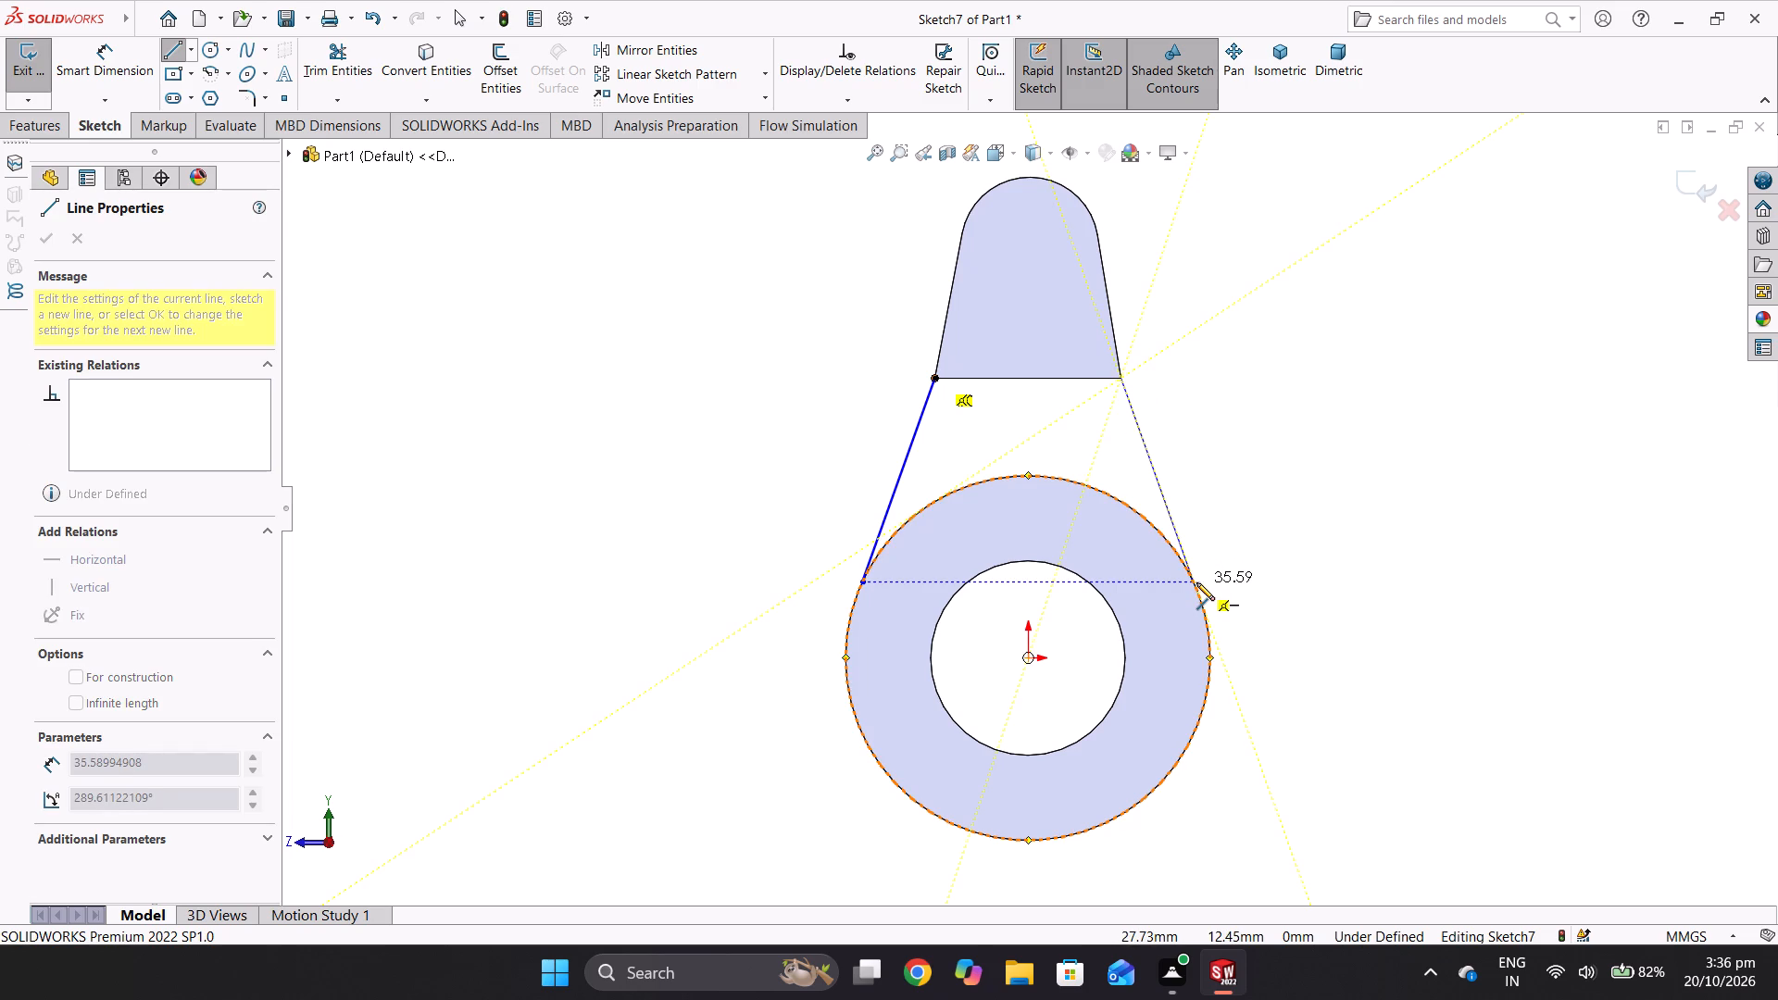
click(1195, 582)
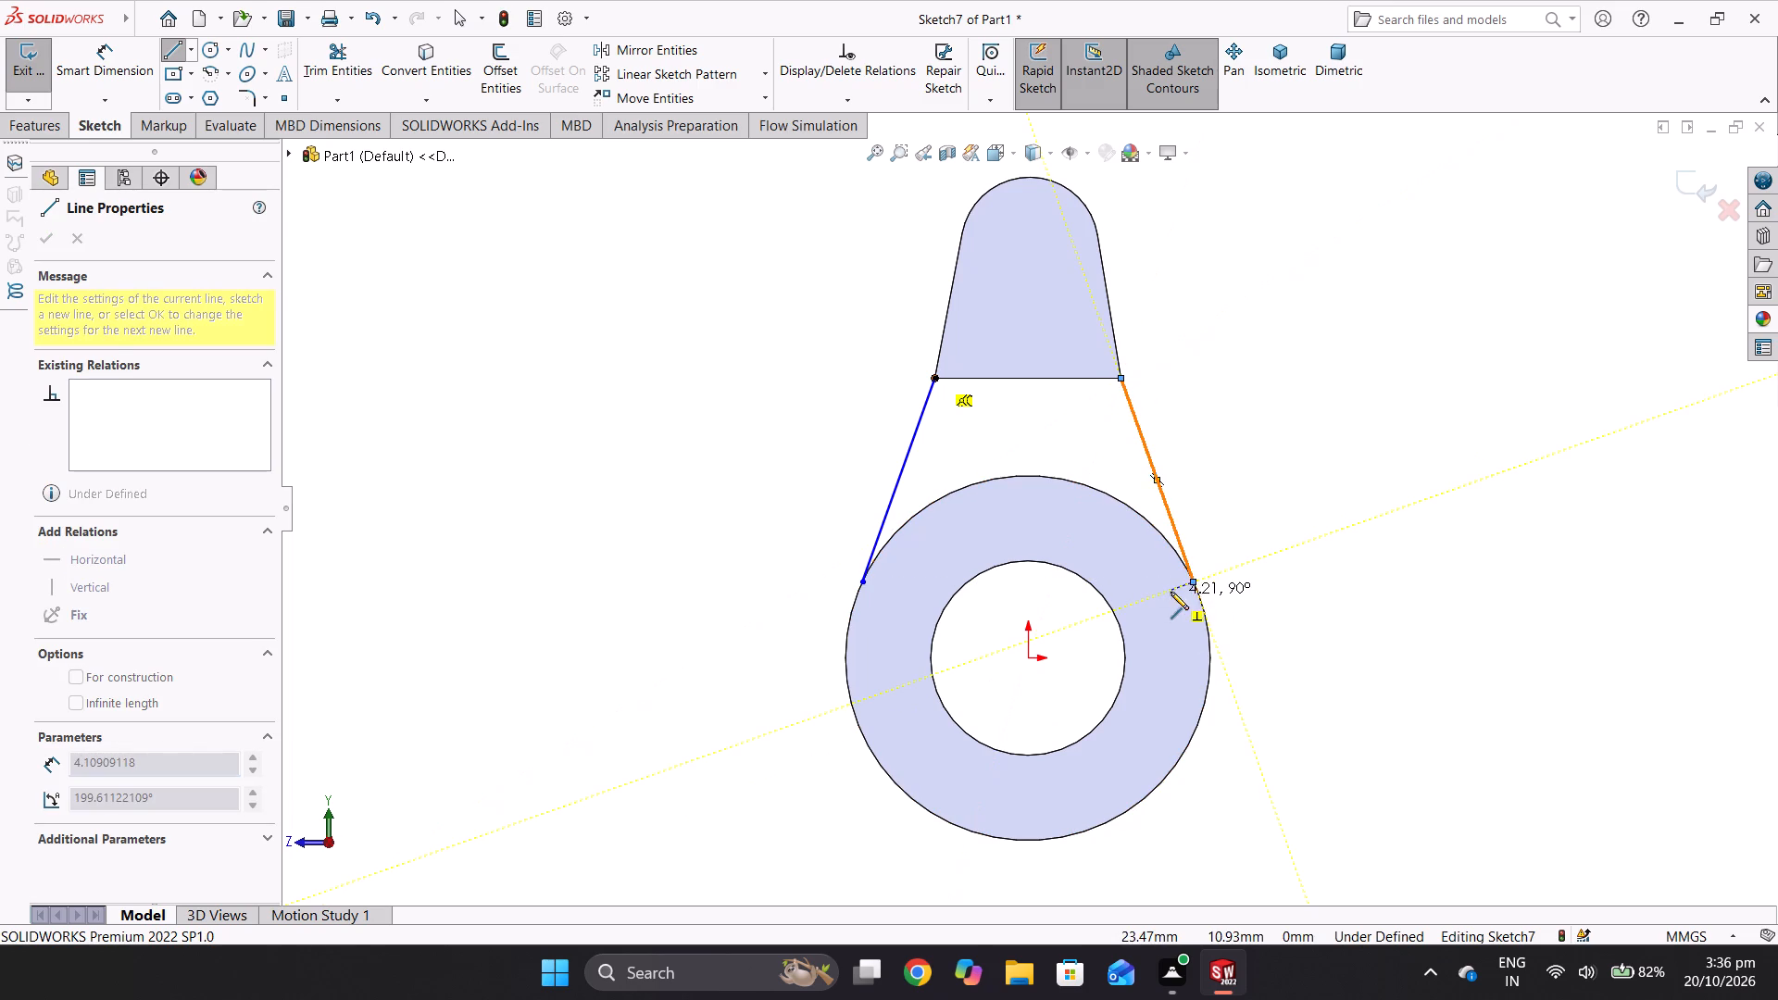
right_click(1171, 592)
click(1186, 598)
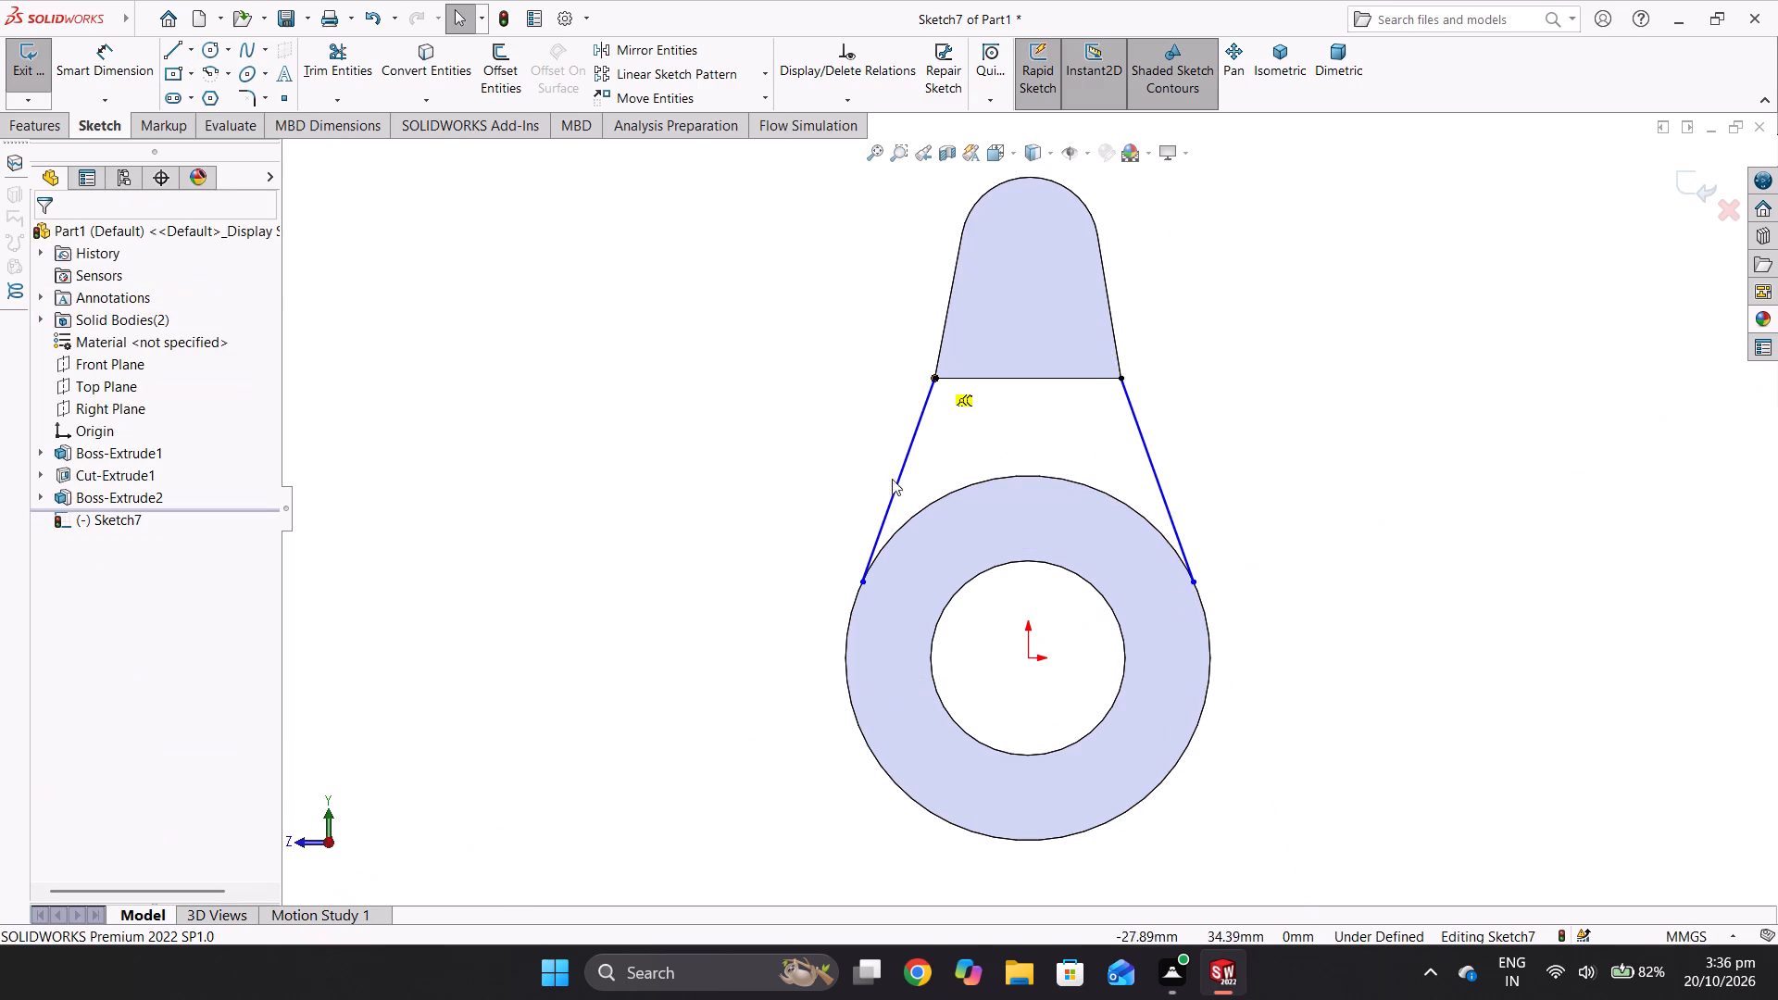
Check the left connecting line's lower endpoint against the cylinder's outer edge and apply a Fix relation to the line.
click(860, 585)
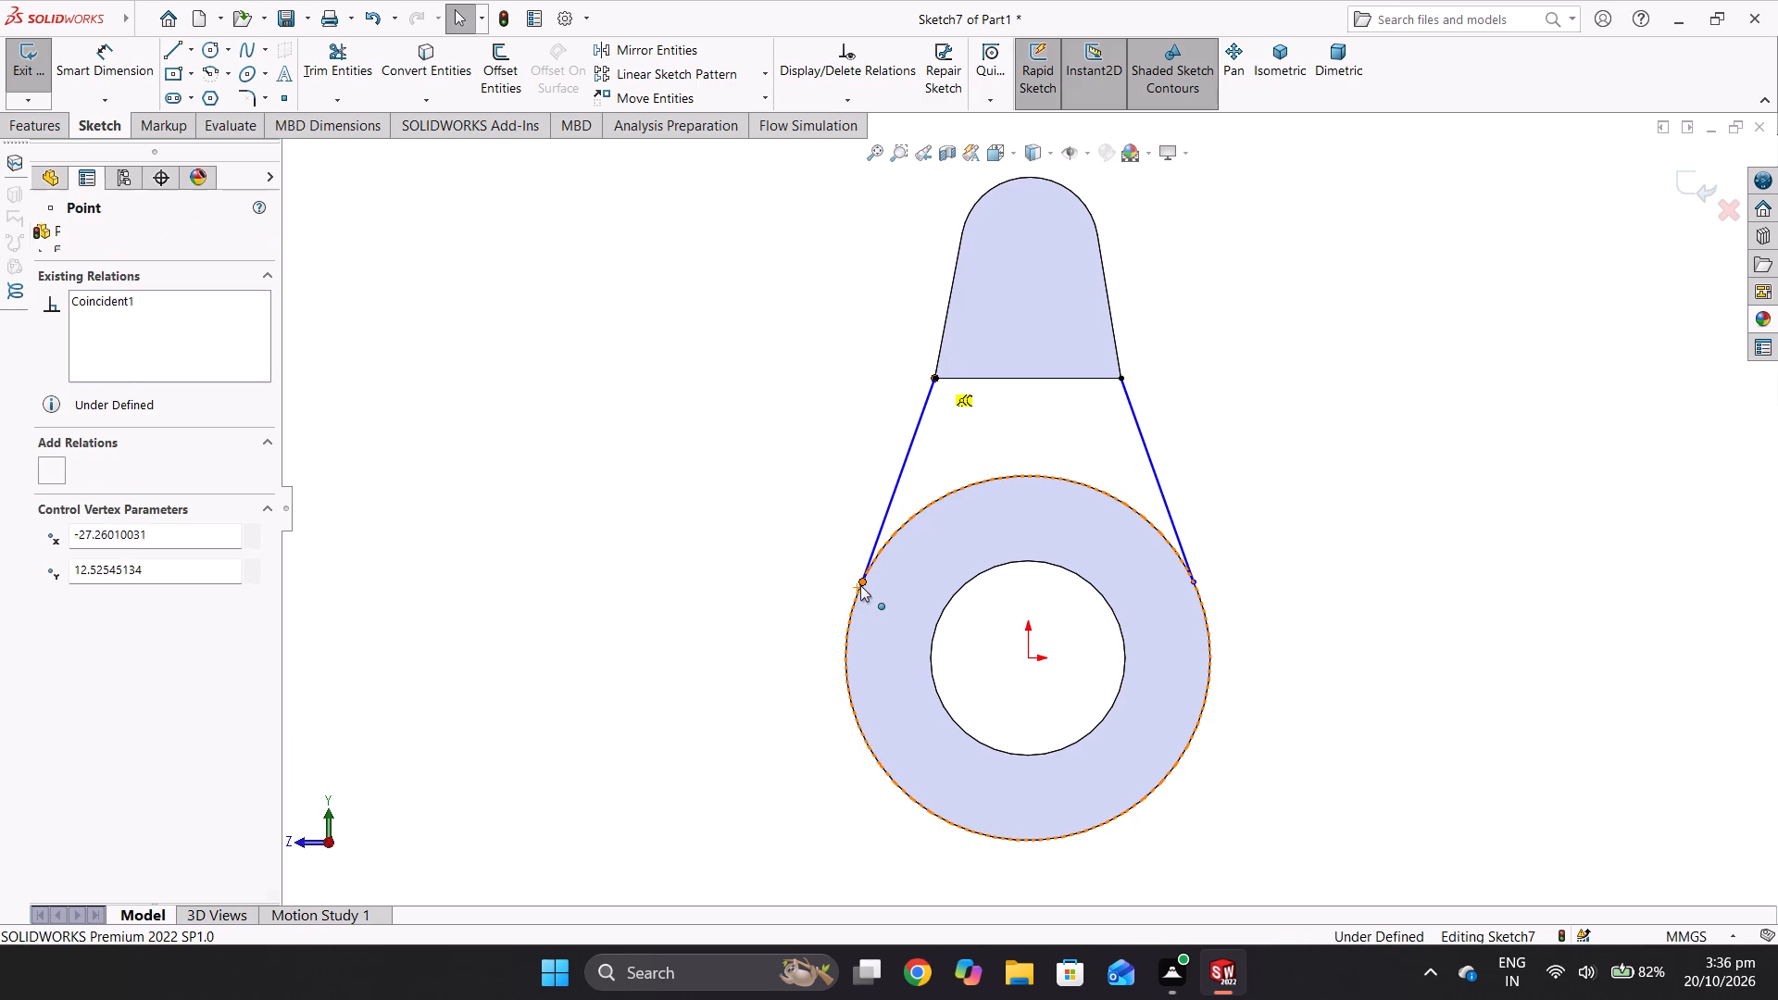
click(853, 598)
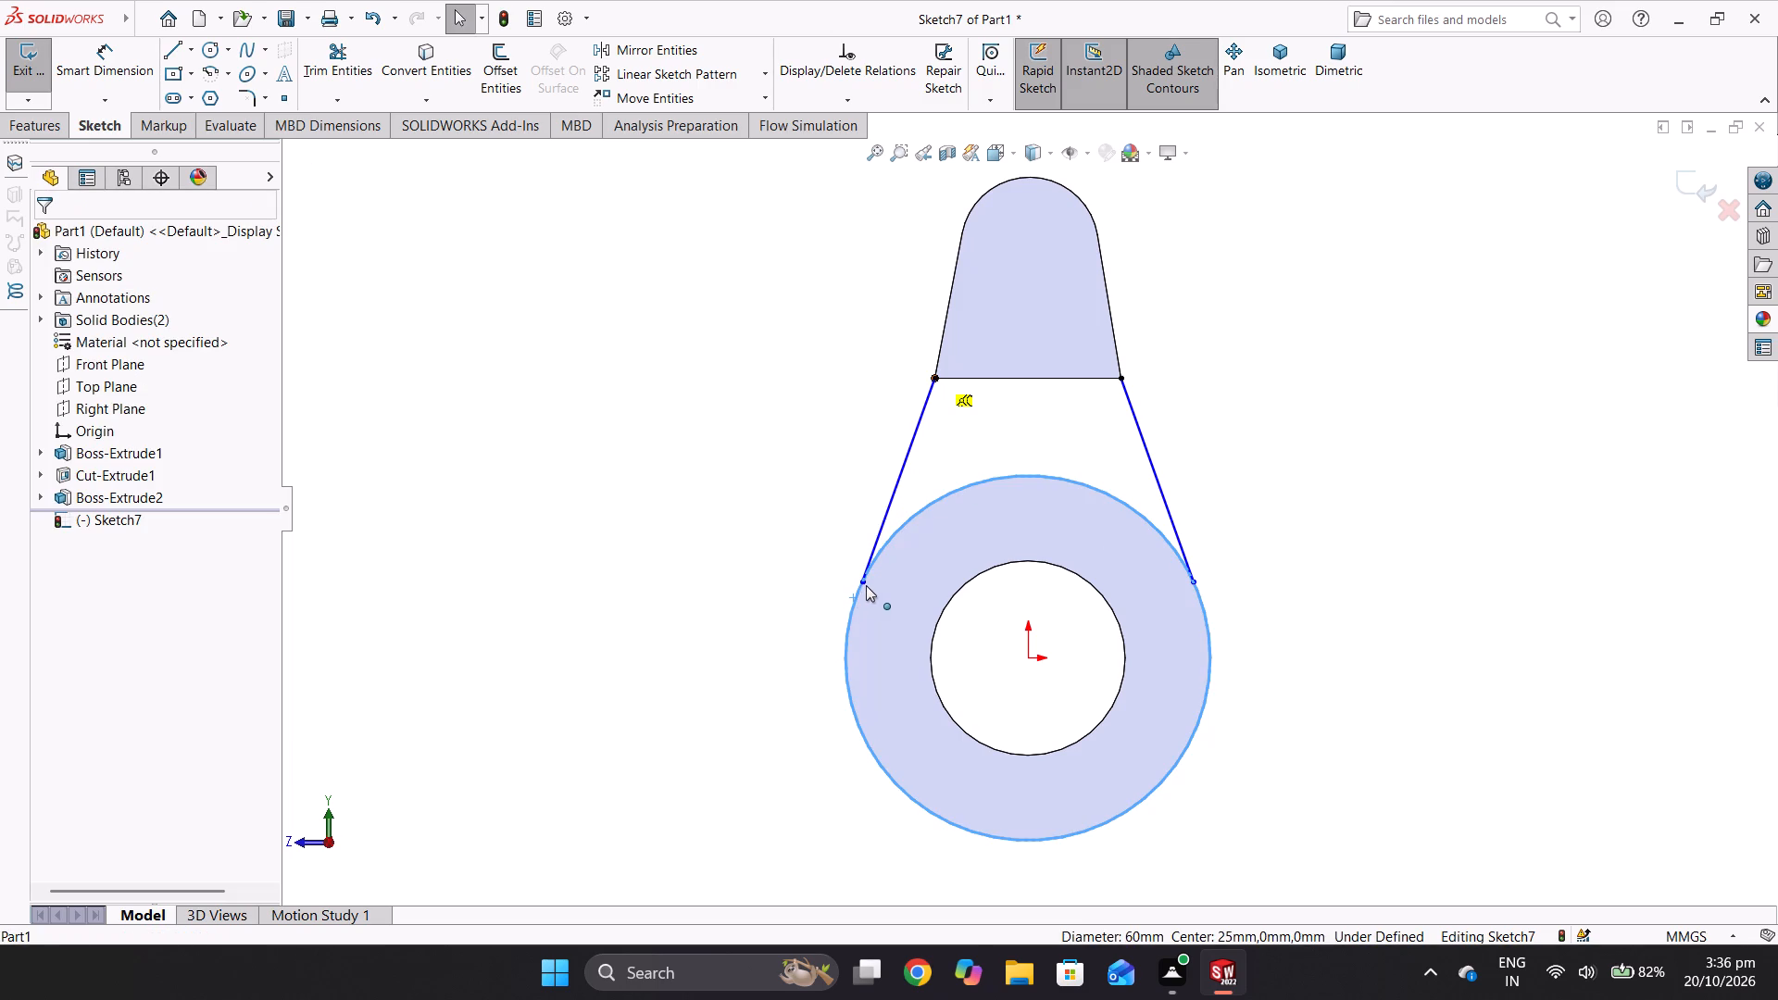
click(867, 583)
ctrl+click(860, 593)
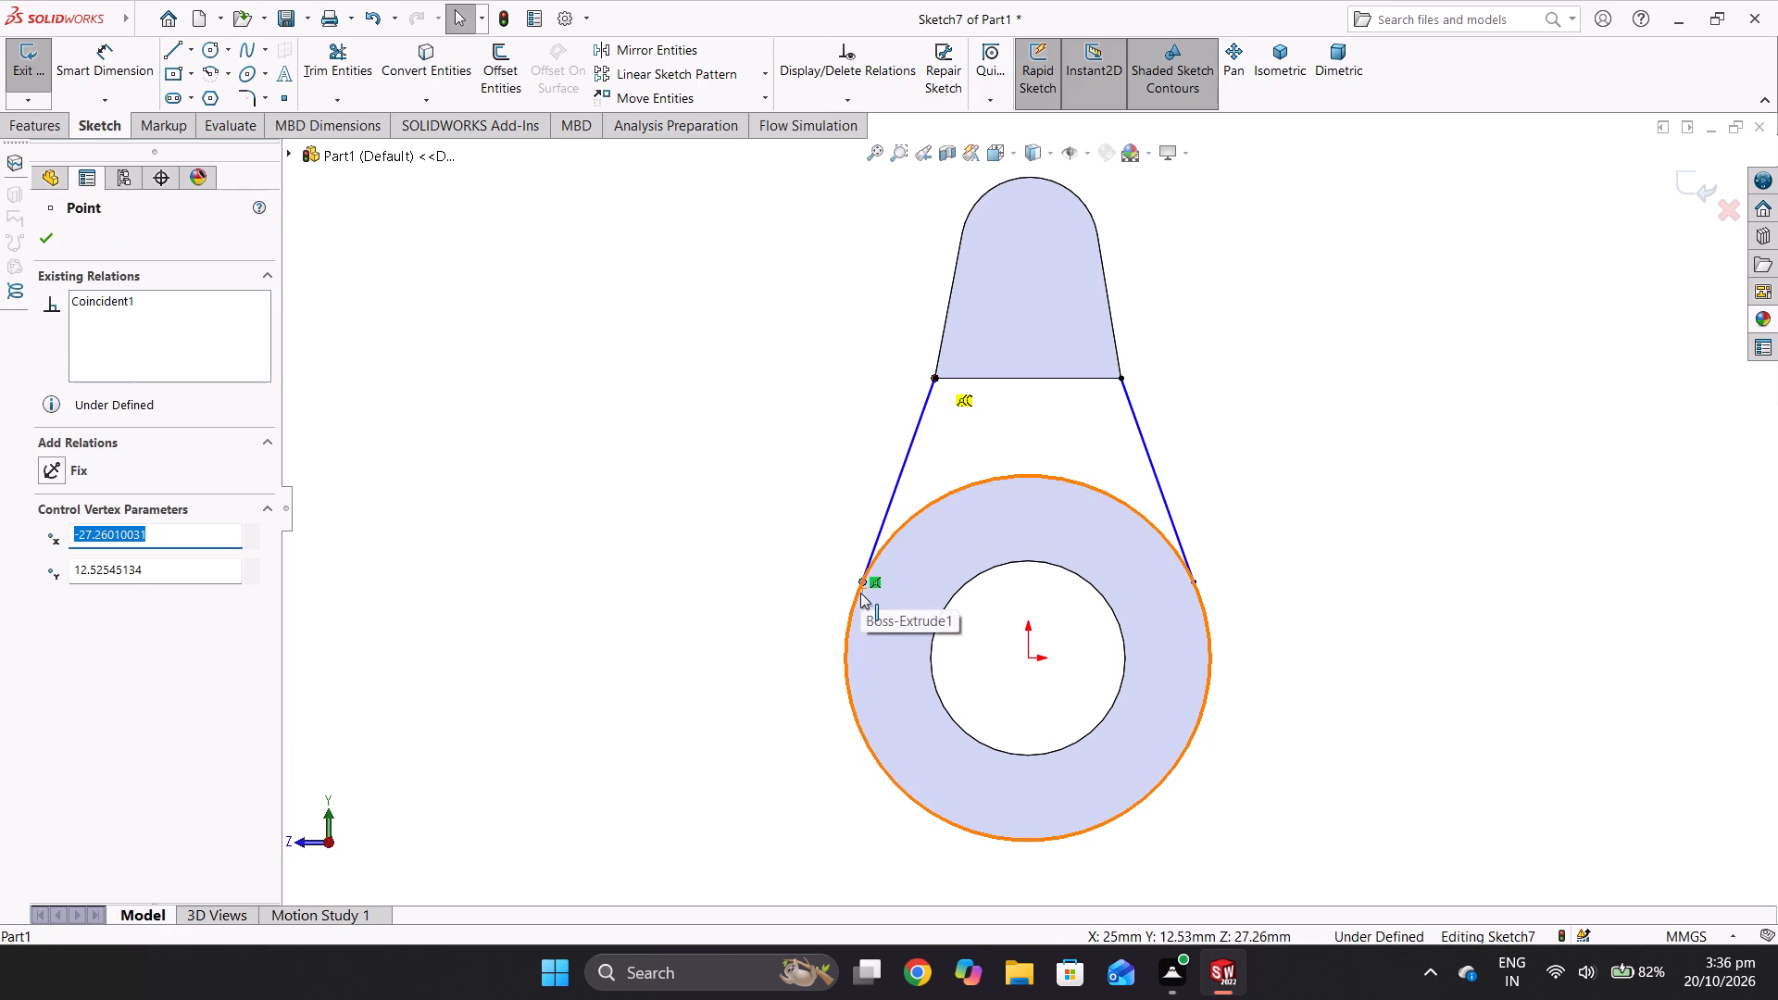
ctrl+click(862, 578)
ctrl+click(856, 586)
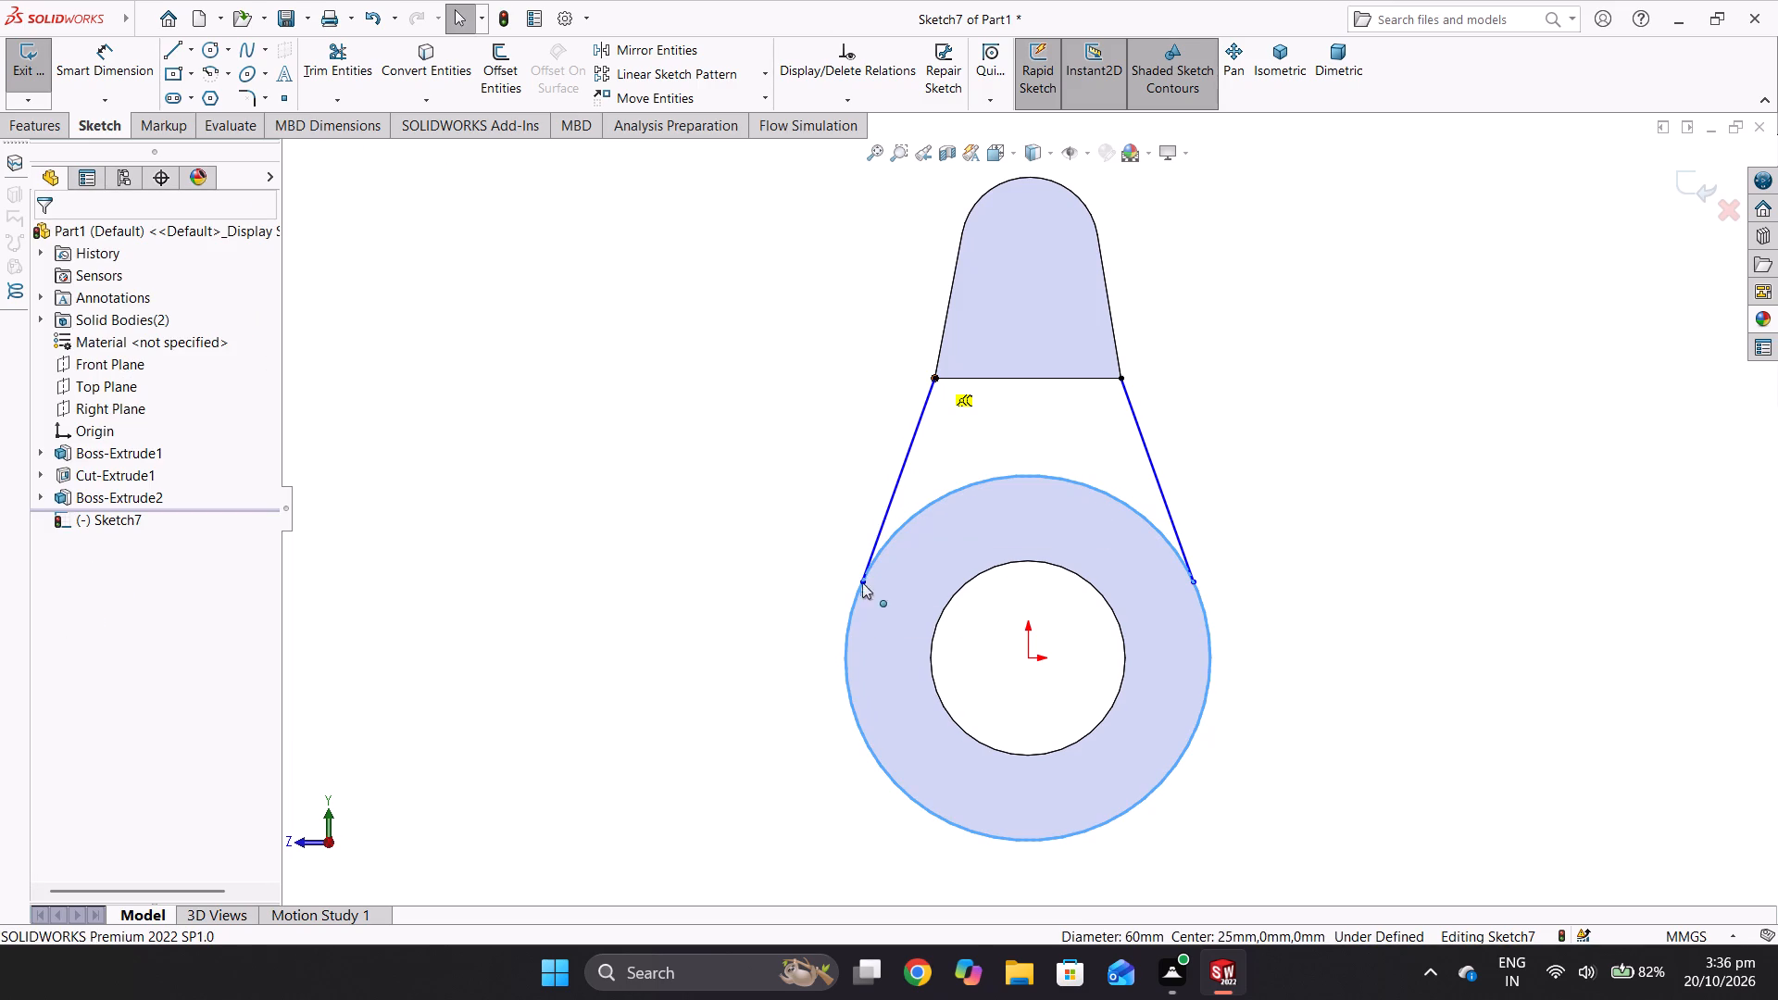
ctrl+click(888, 503)
ctrl+click(982, 482)
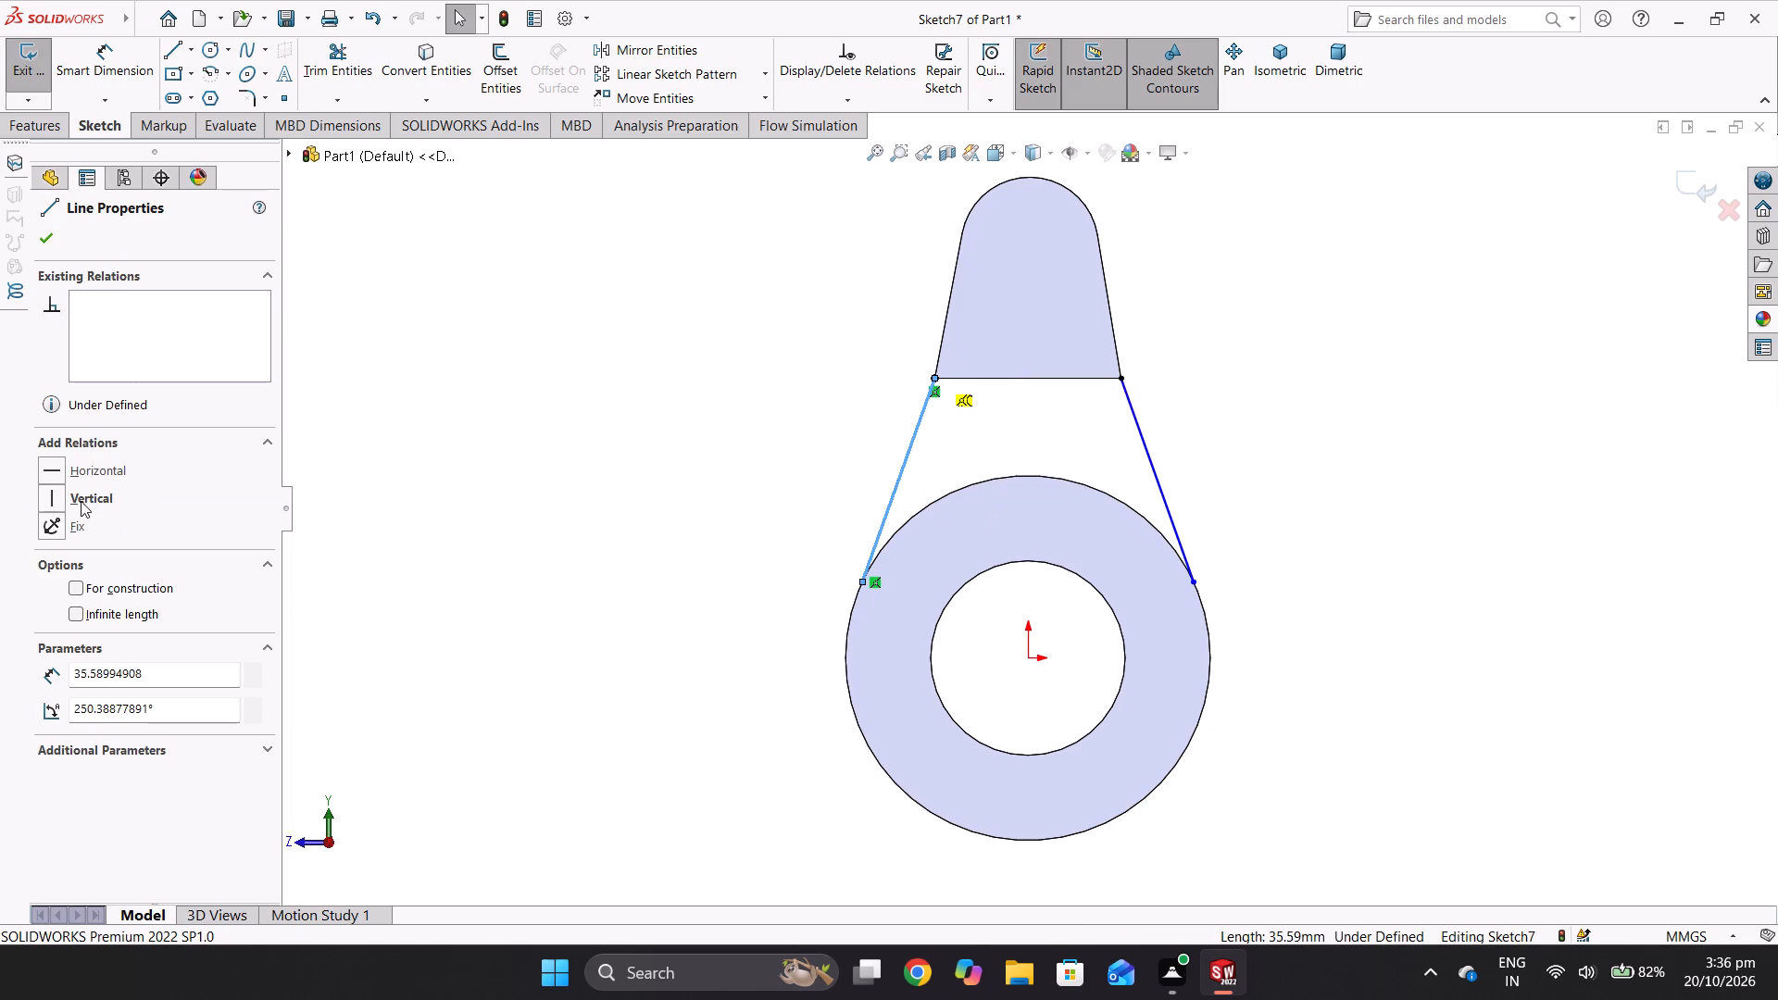
click(69, 528)
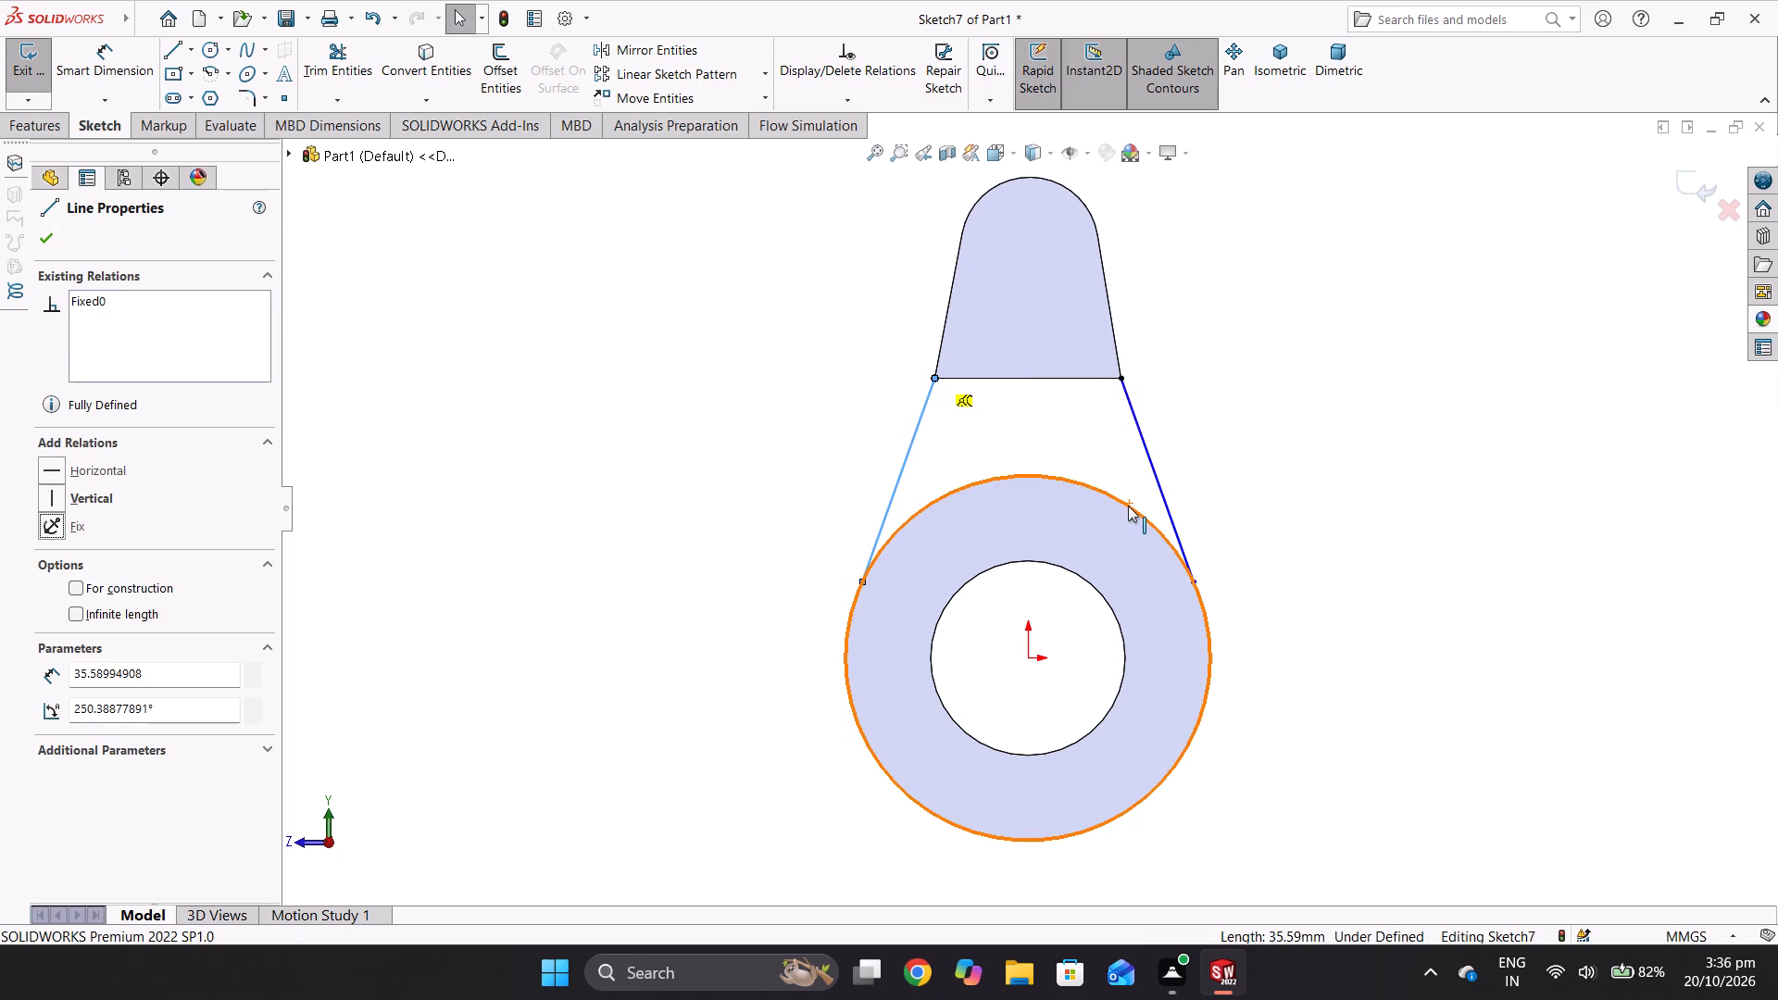
Select the cylinder's outer edge together with both connecting lines to examine the relations available between them.
ctrl+click(1128, 506)
ctrl+click(1155, 499)
ctrl+click(1162, 495)
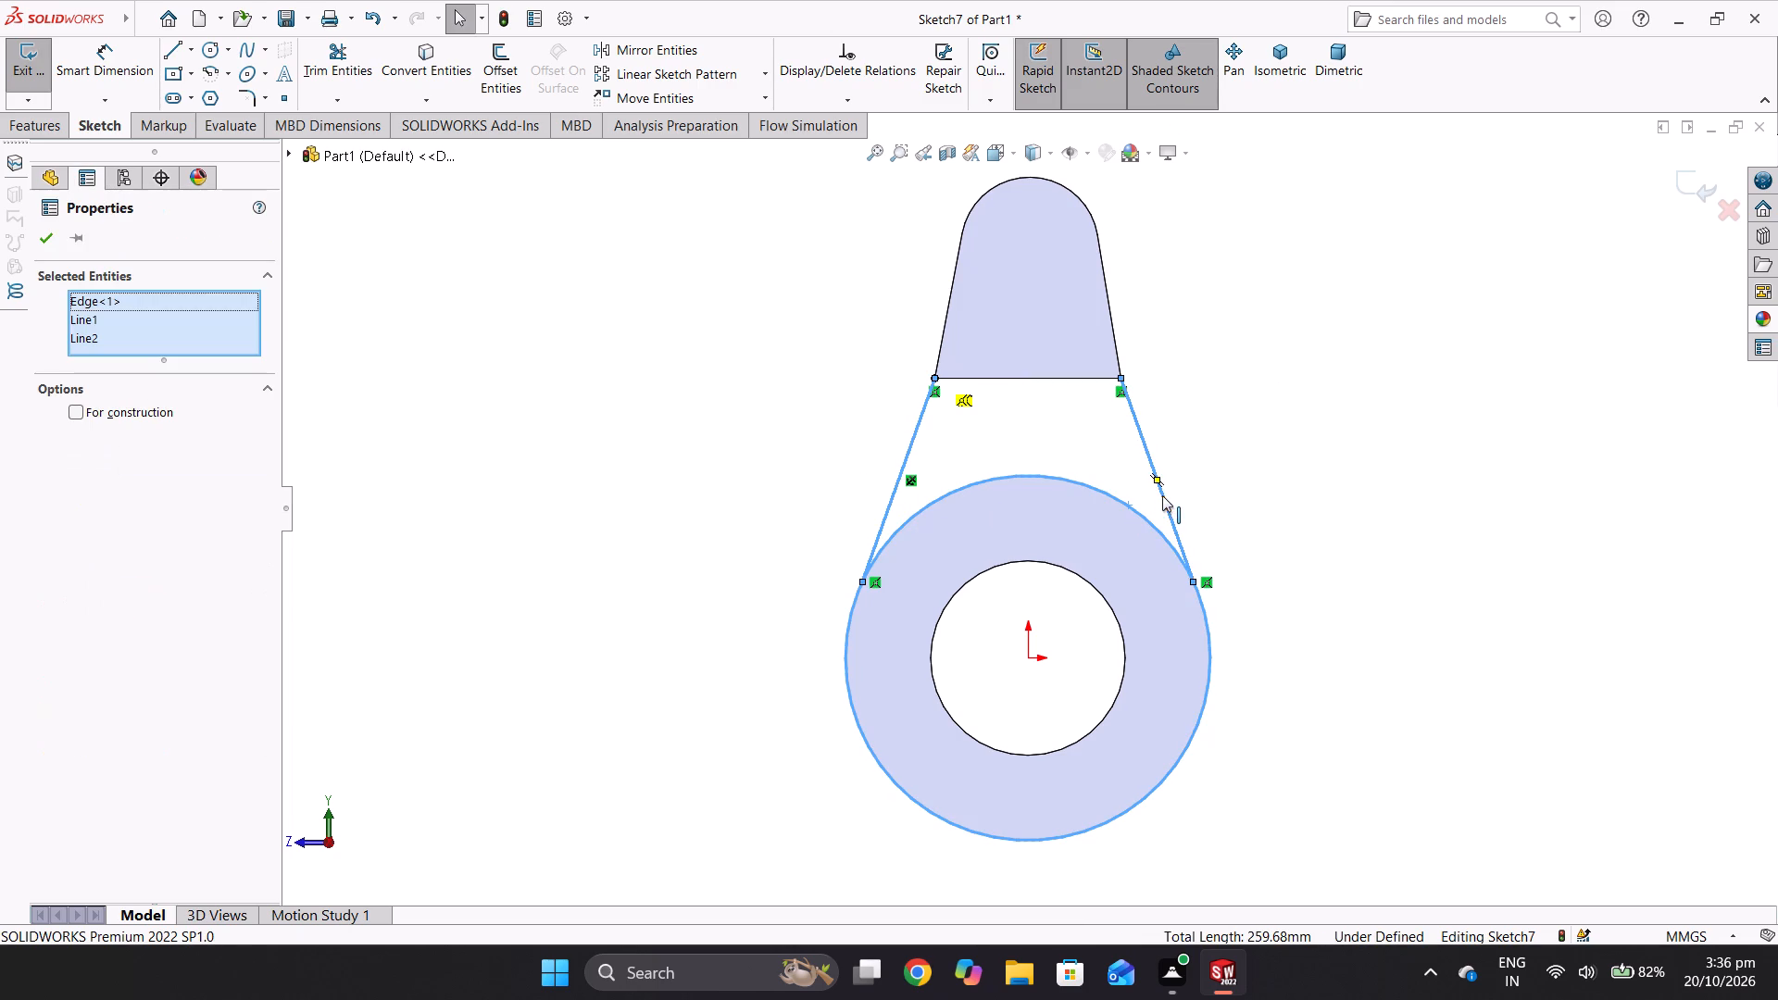
click(44, 243)
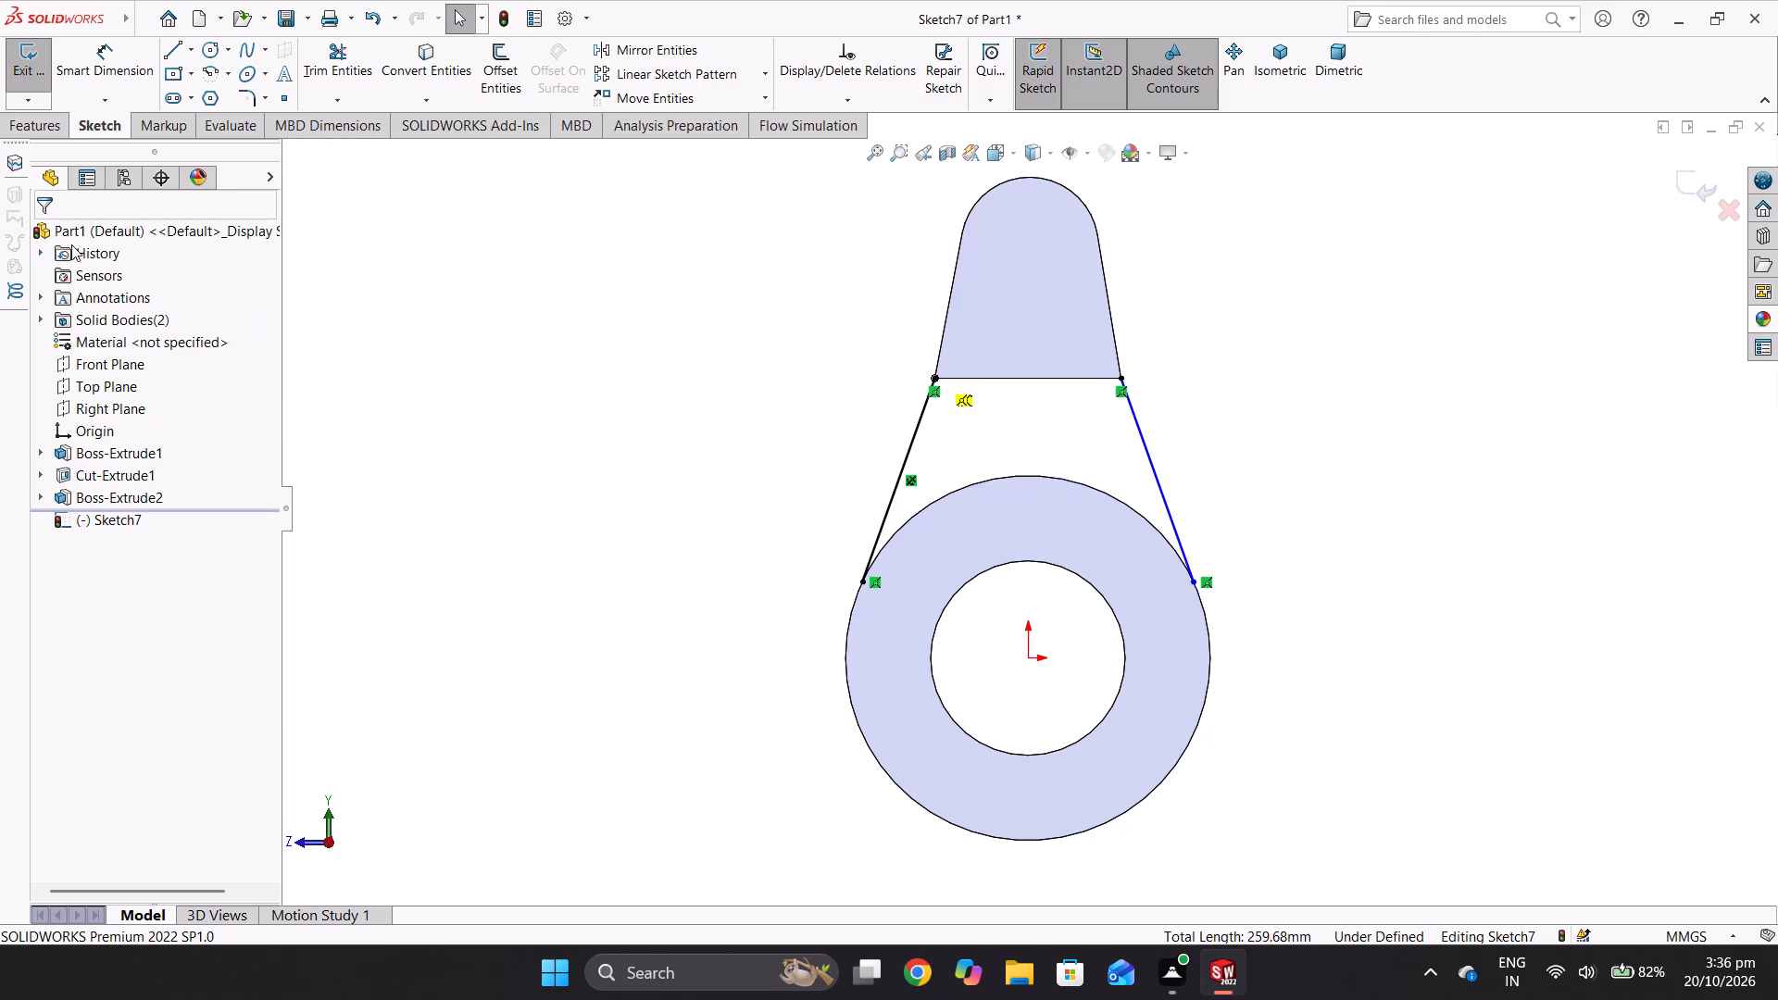
Start a boss extrusion of the two connecting lines with Merge result off and a Blind end condition.
middle_drag(623, 323, 728, 369)
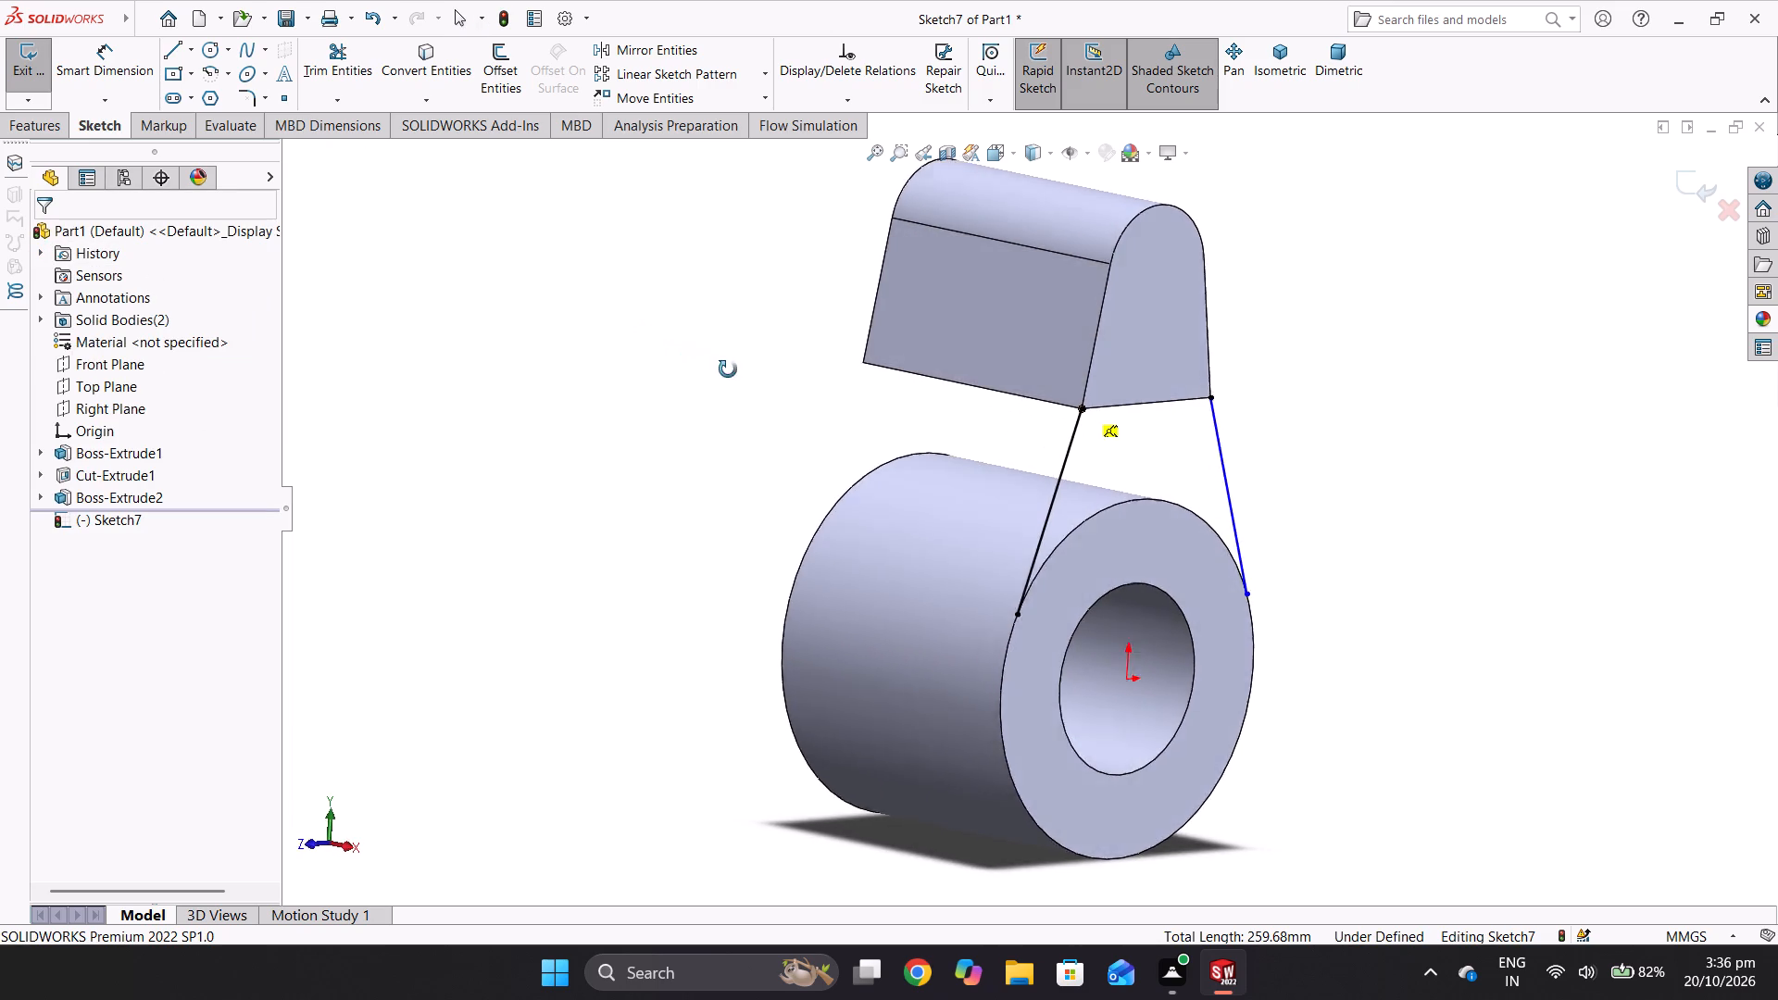
middle_drag(728, 369, 611, 319)
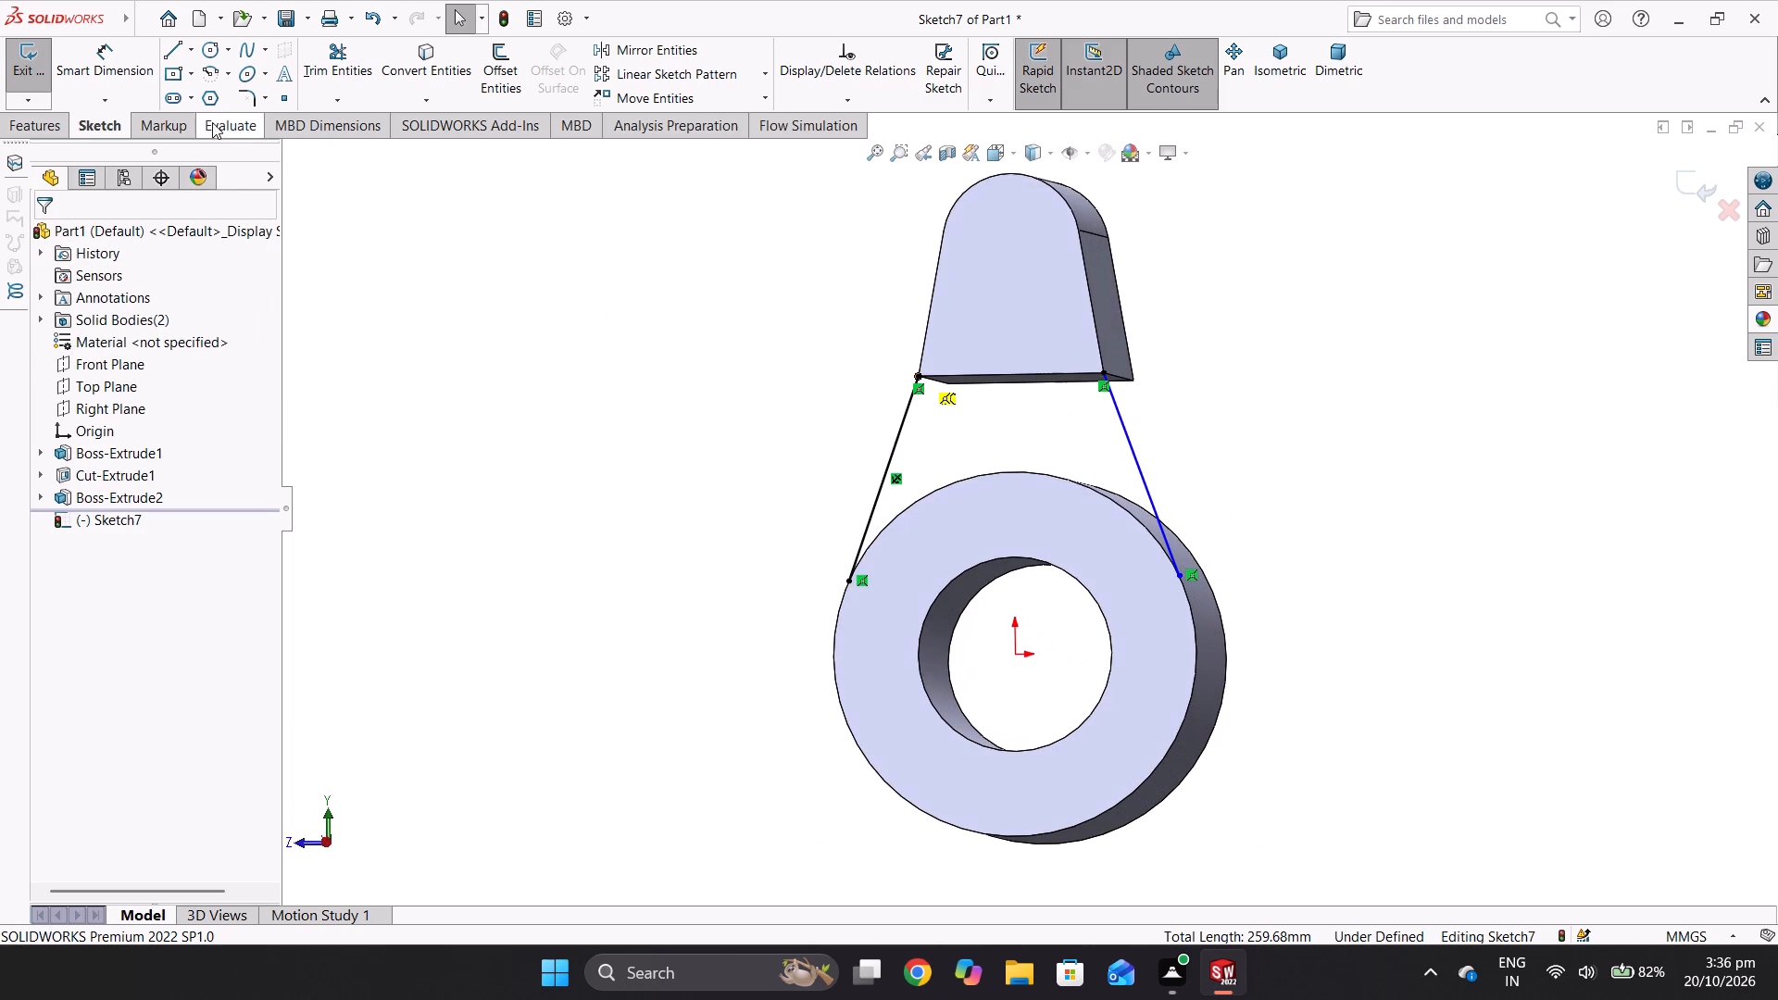
click(36, 130)
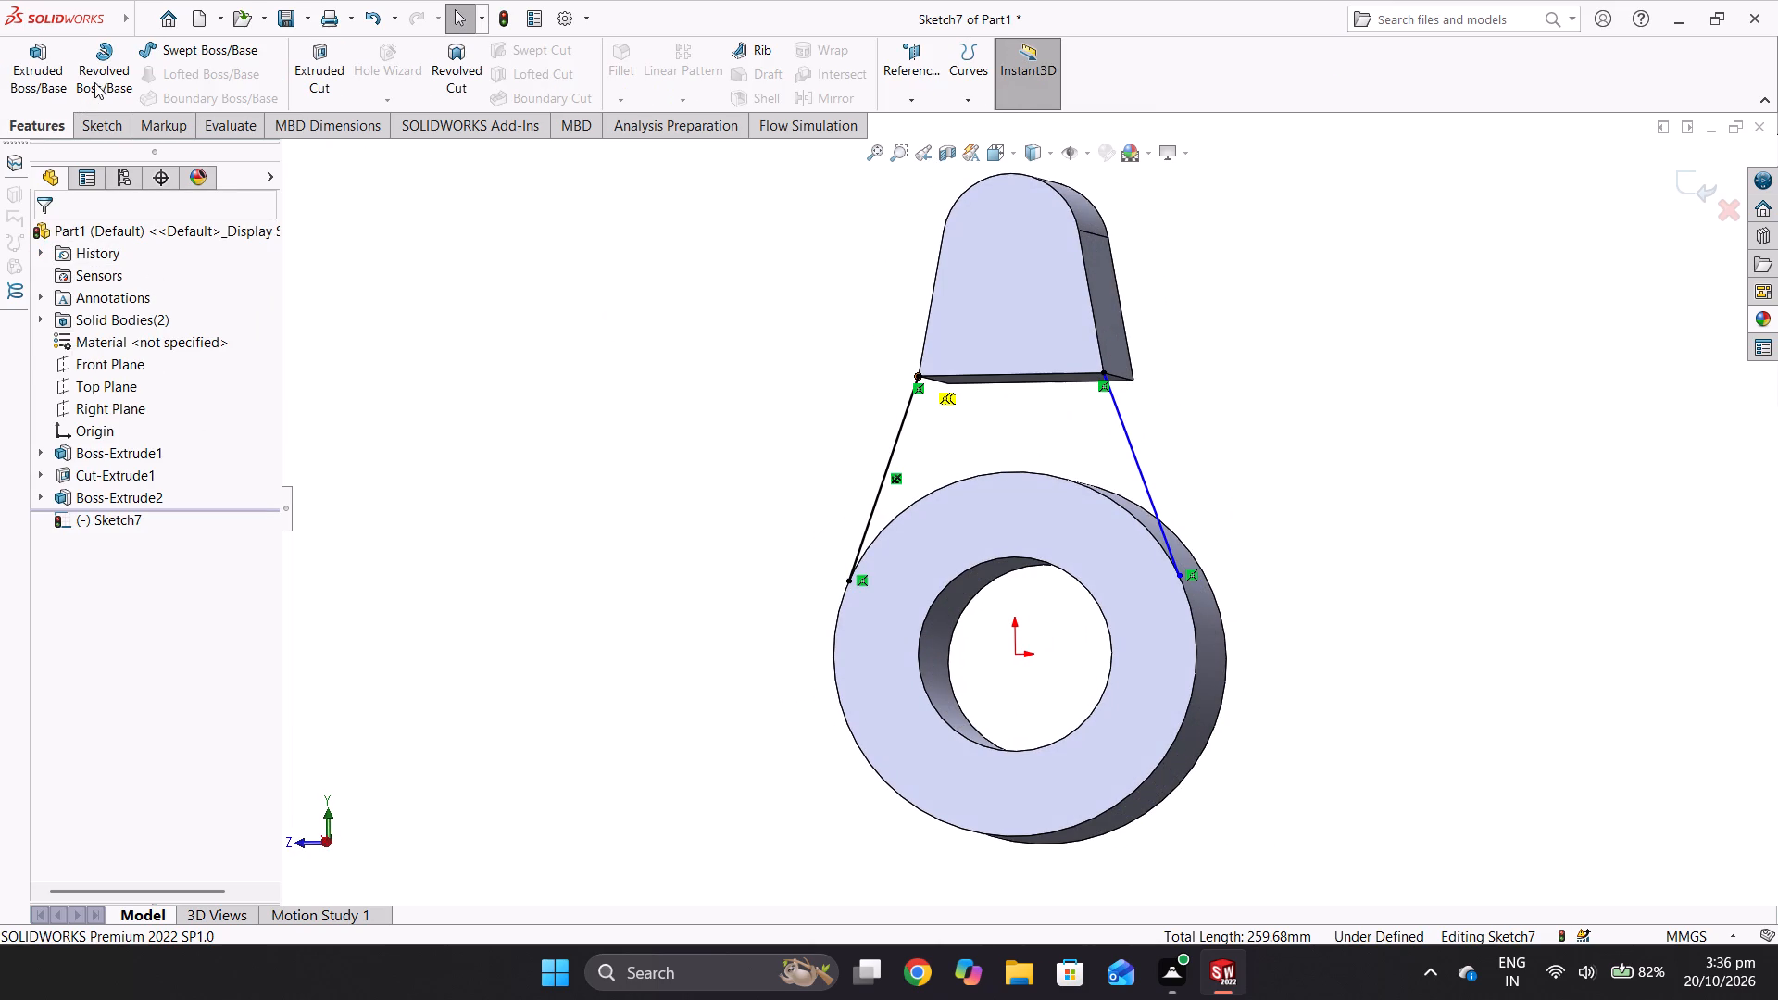
click(31, 77)
middle_drag(1038, 570, 897, 480)
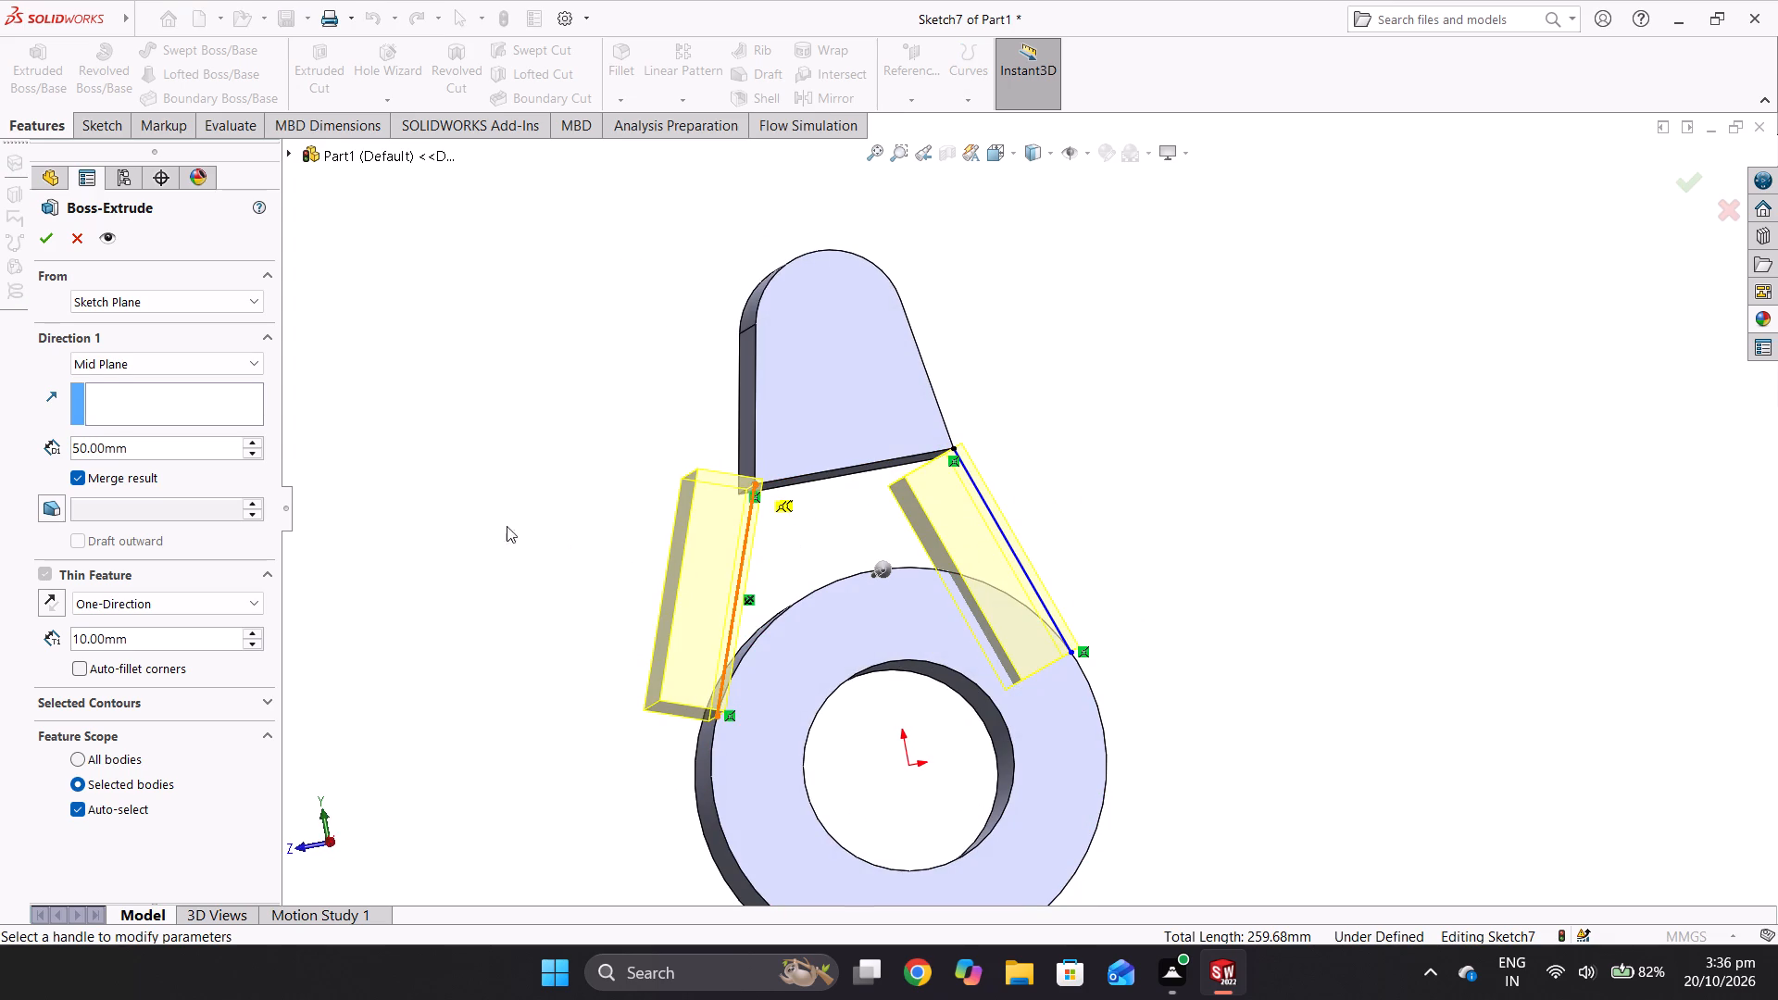
click(151, 475)
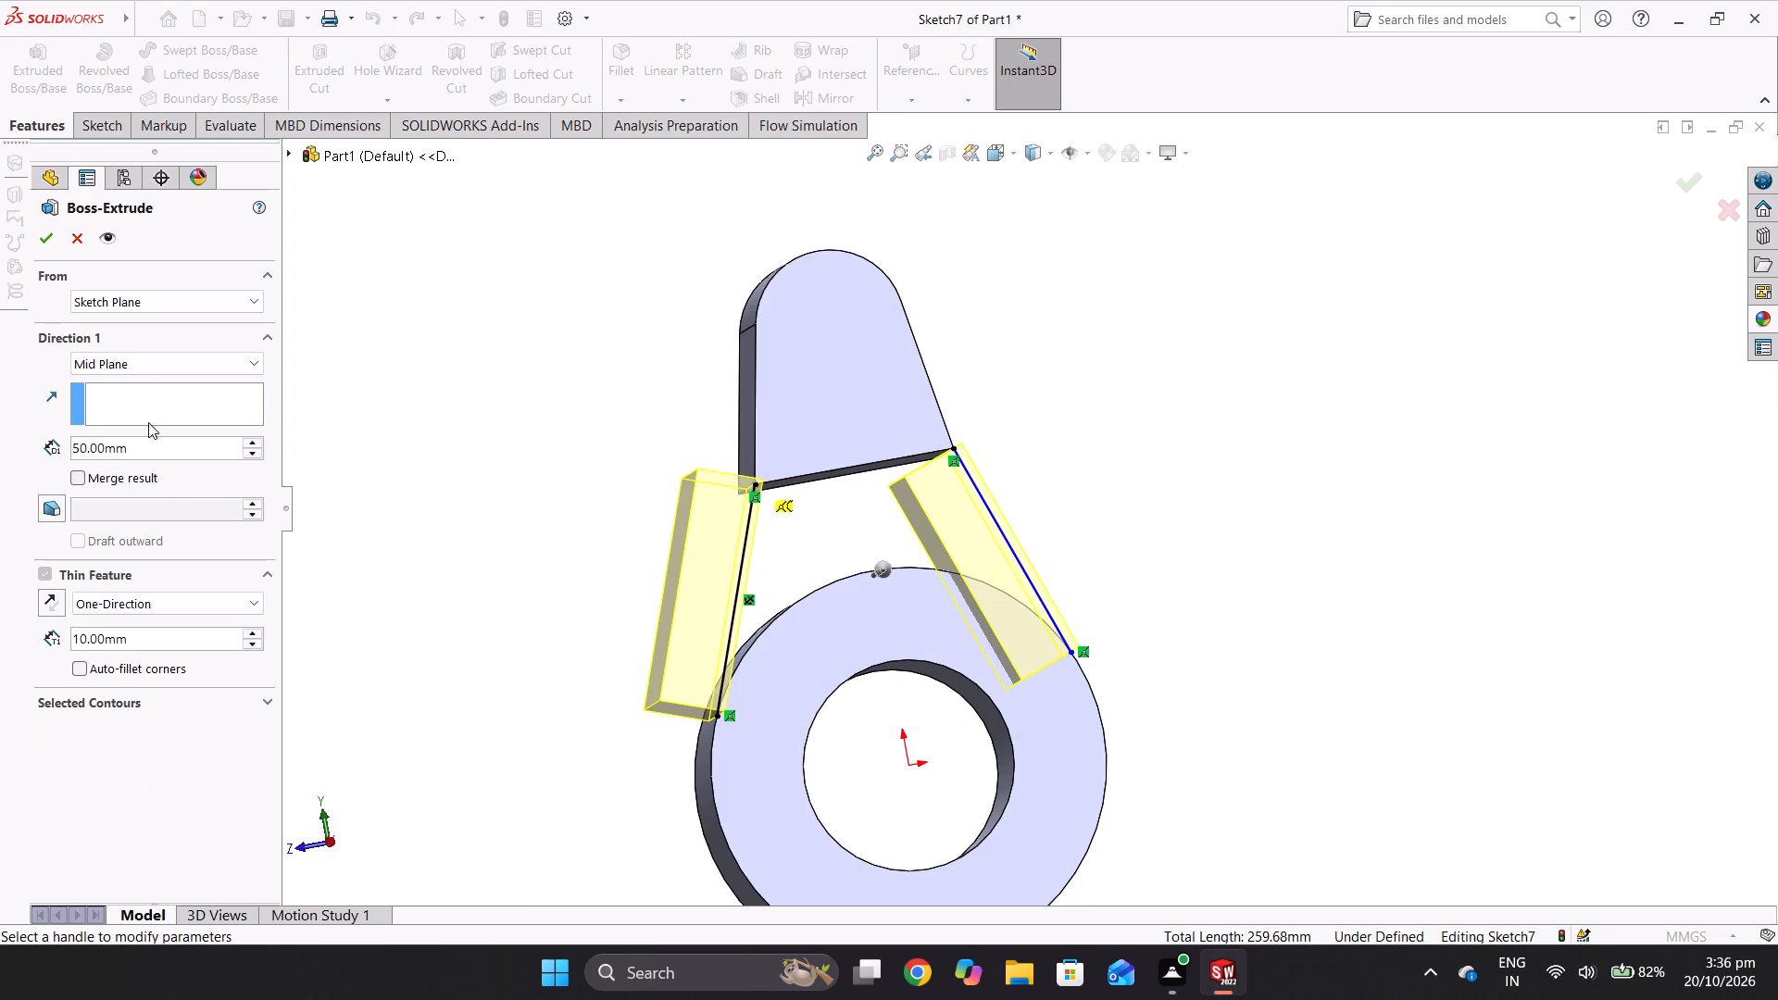
click(145, 358)
click(157, 381)
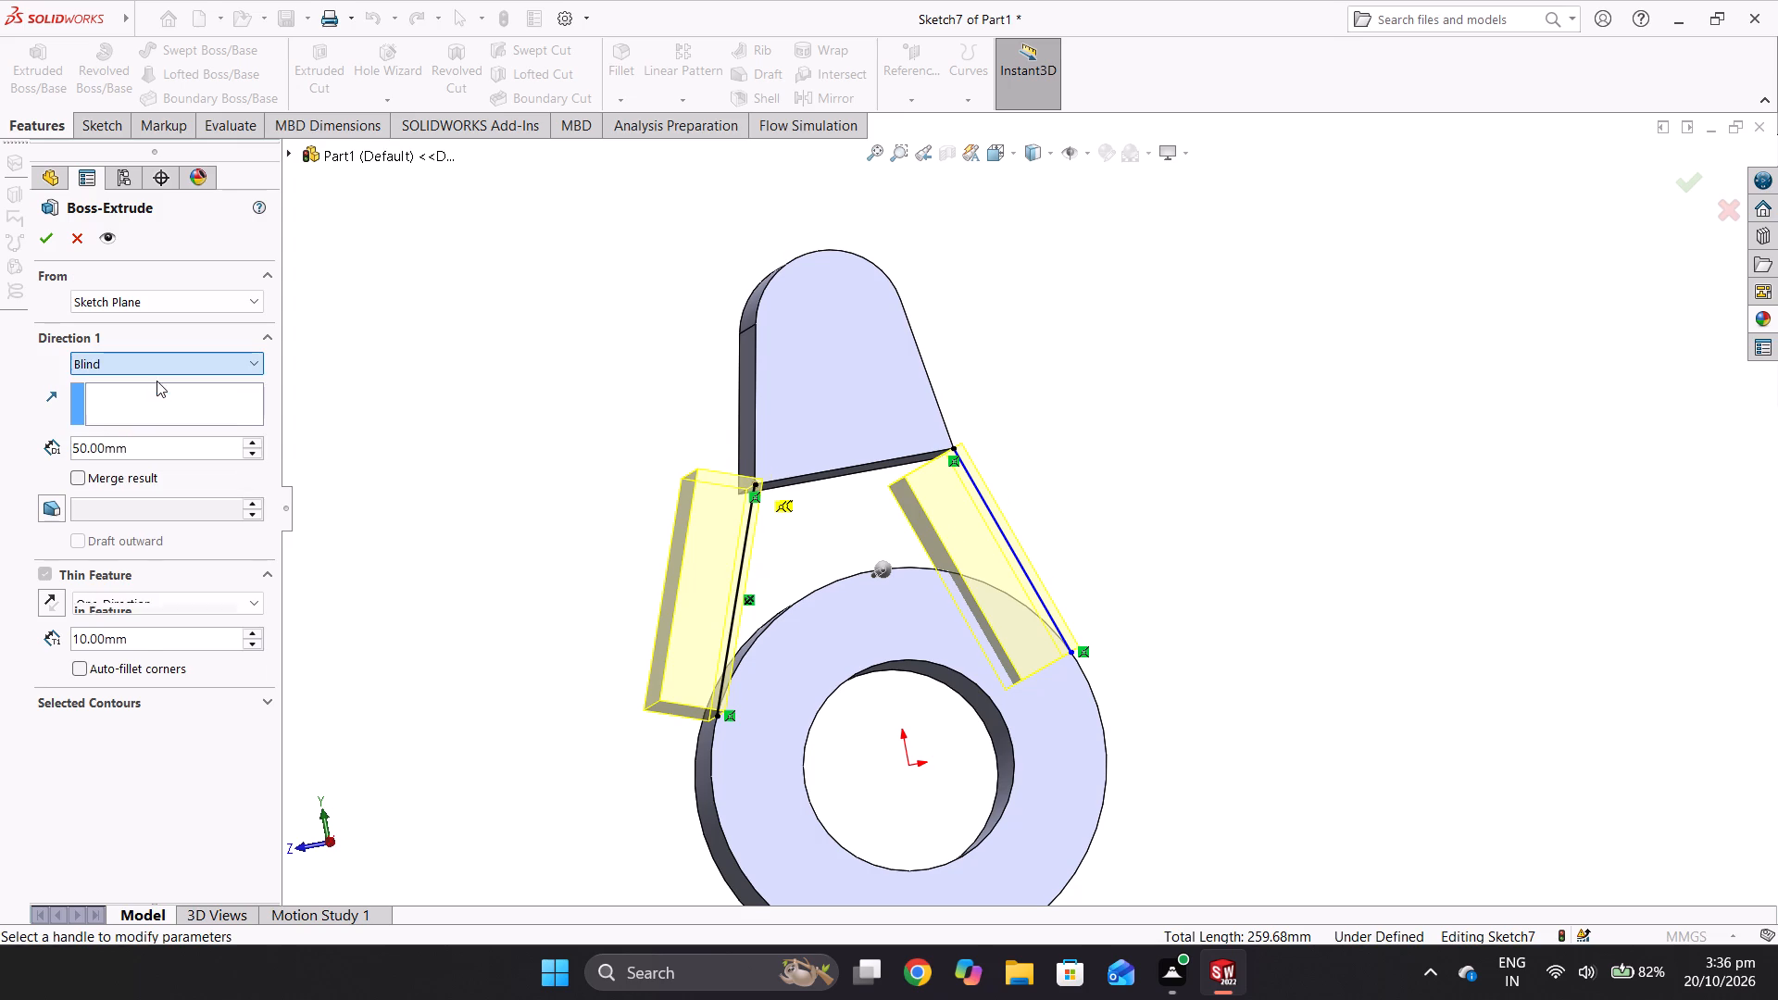
Examine the thin-wall extrusion preview from several angles against the round-topped block and the bored cylinder.
middle_drag(782, 648, 662, 658)
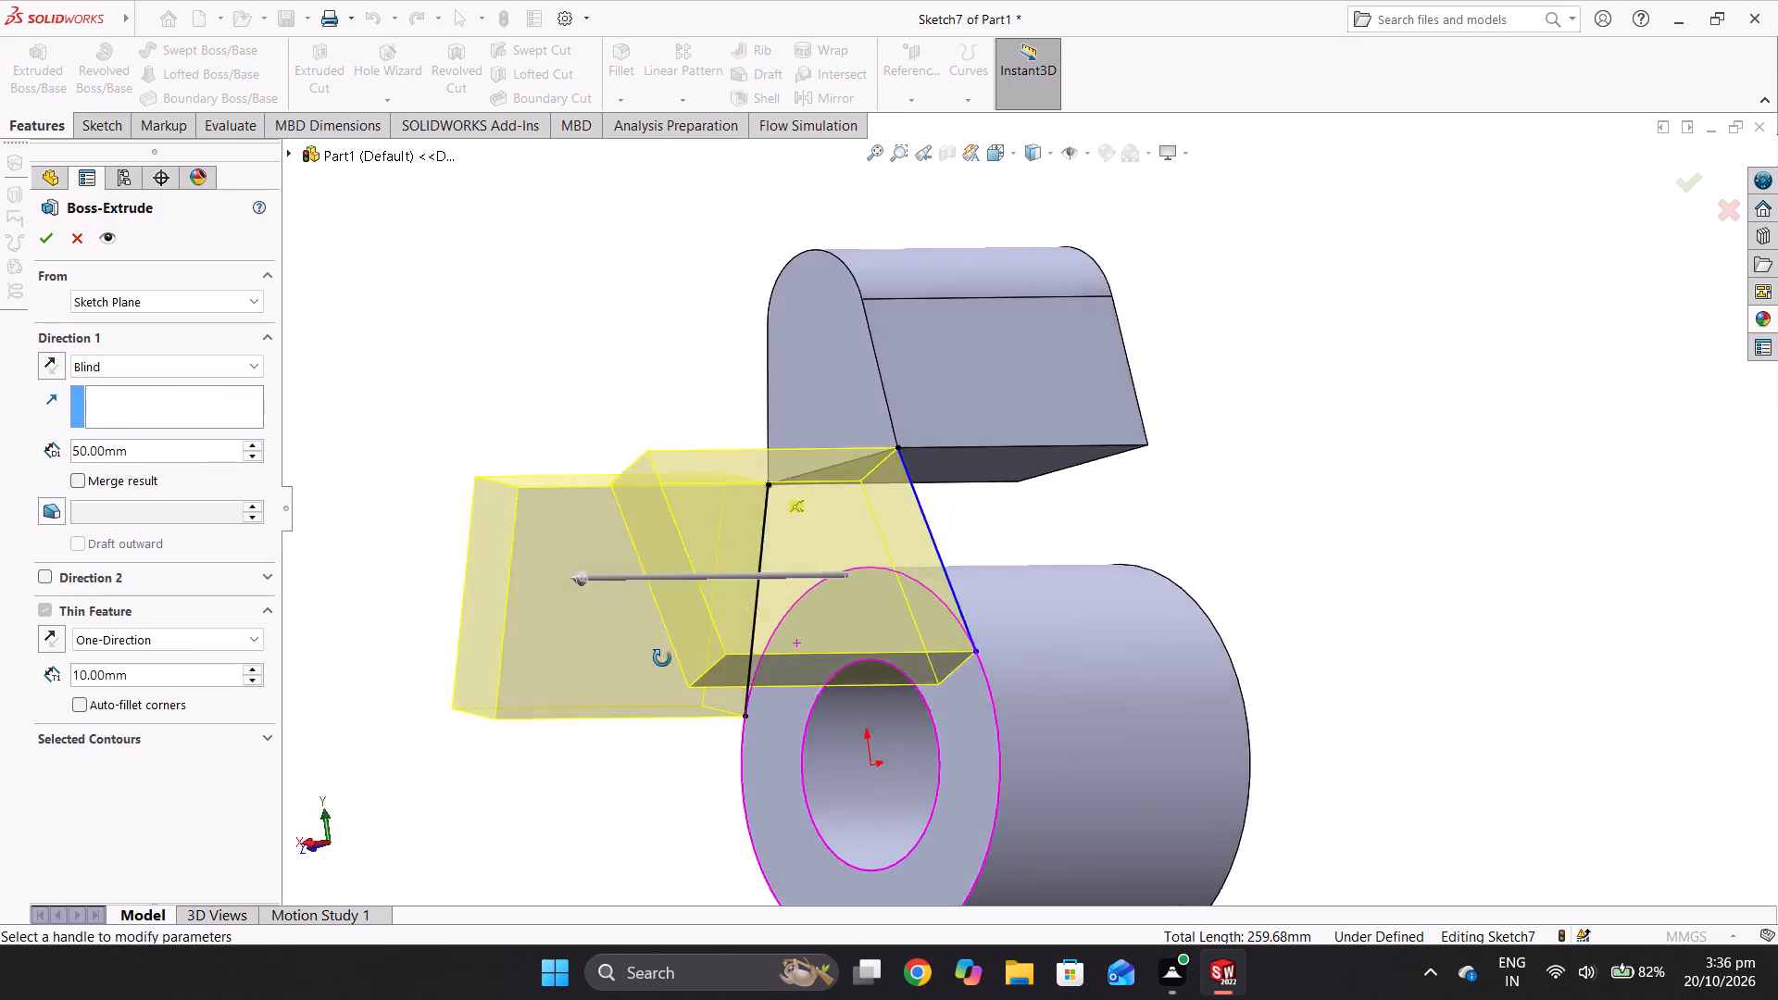
middle_drag(662, 658, 407, 637)
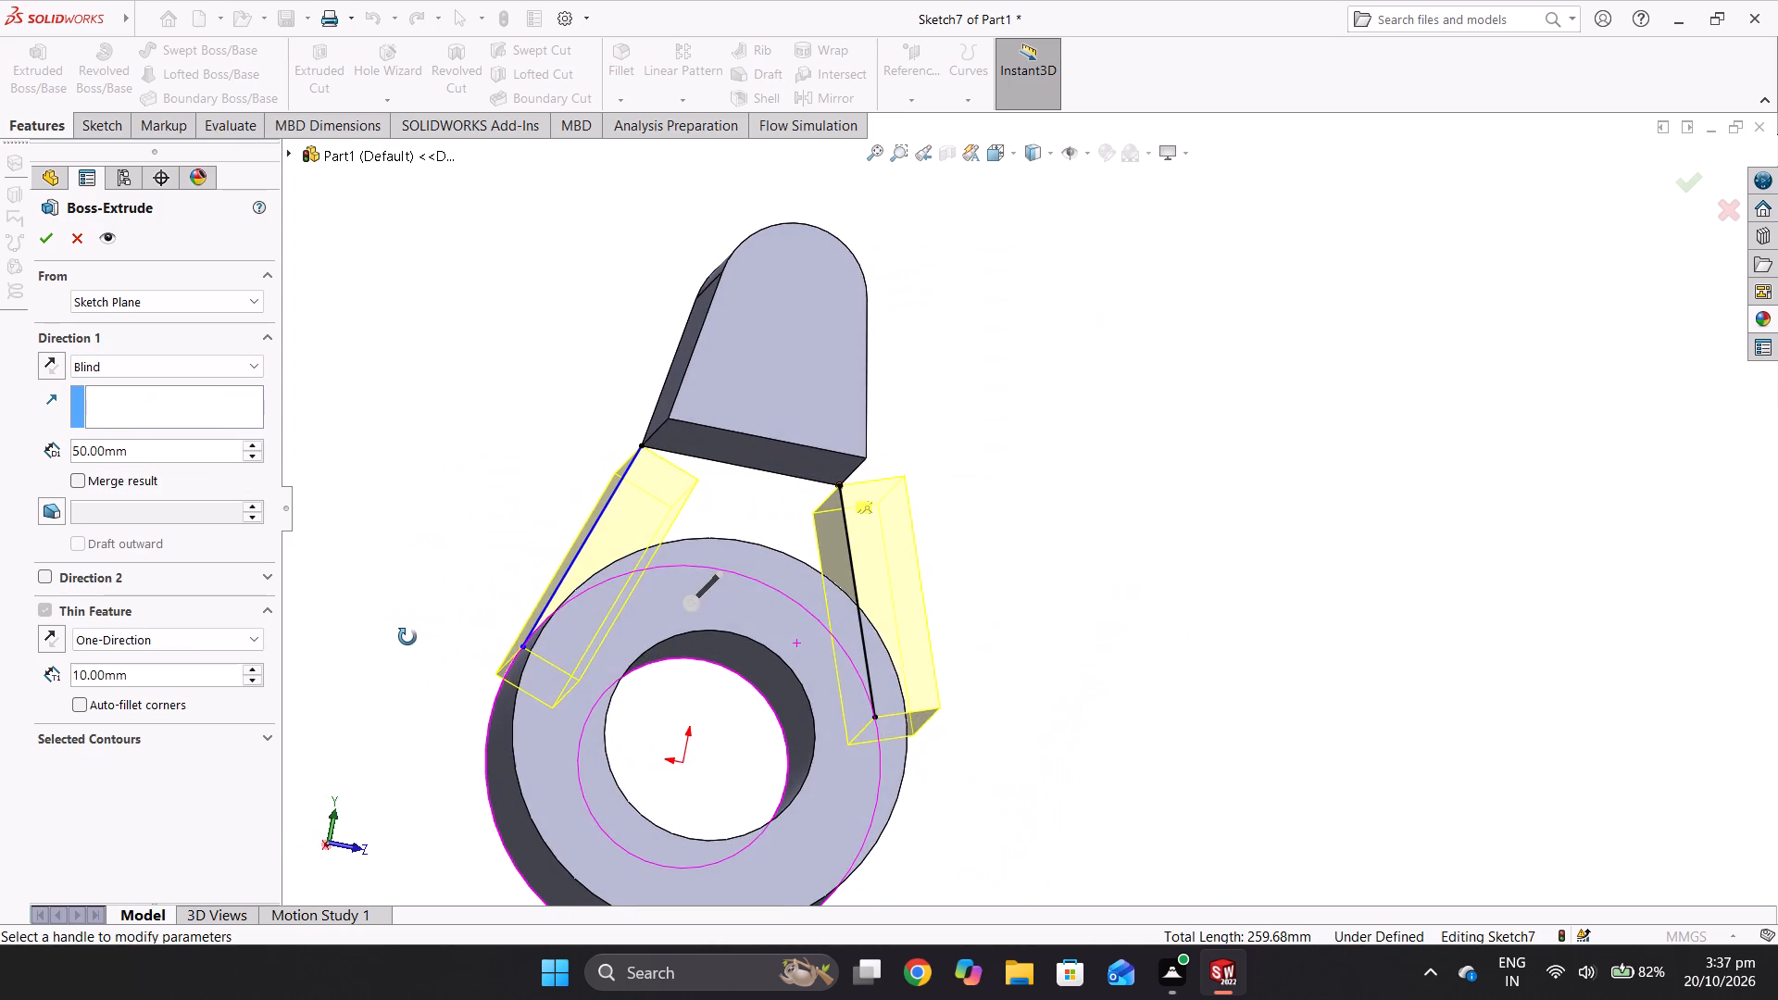
middle_drag(407, 637, 788, 787)
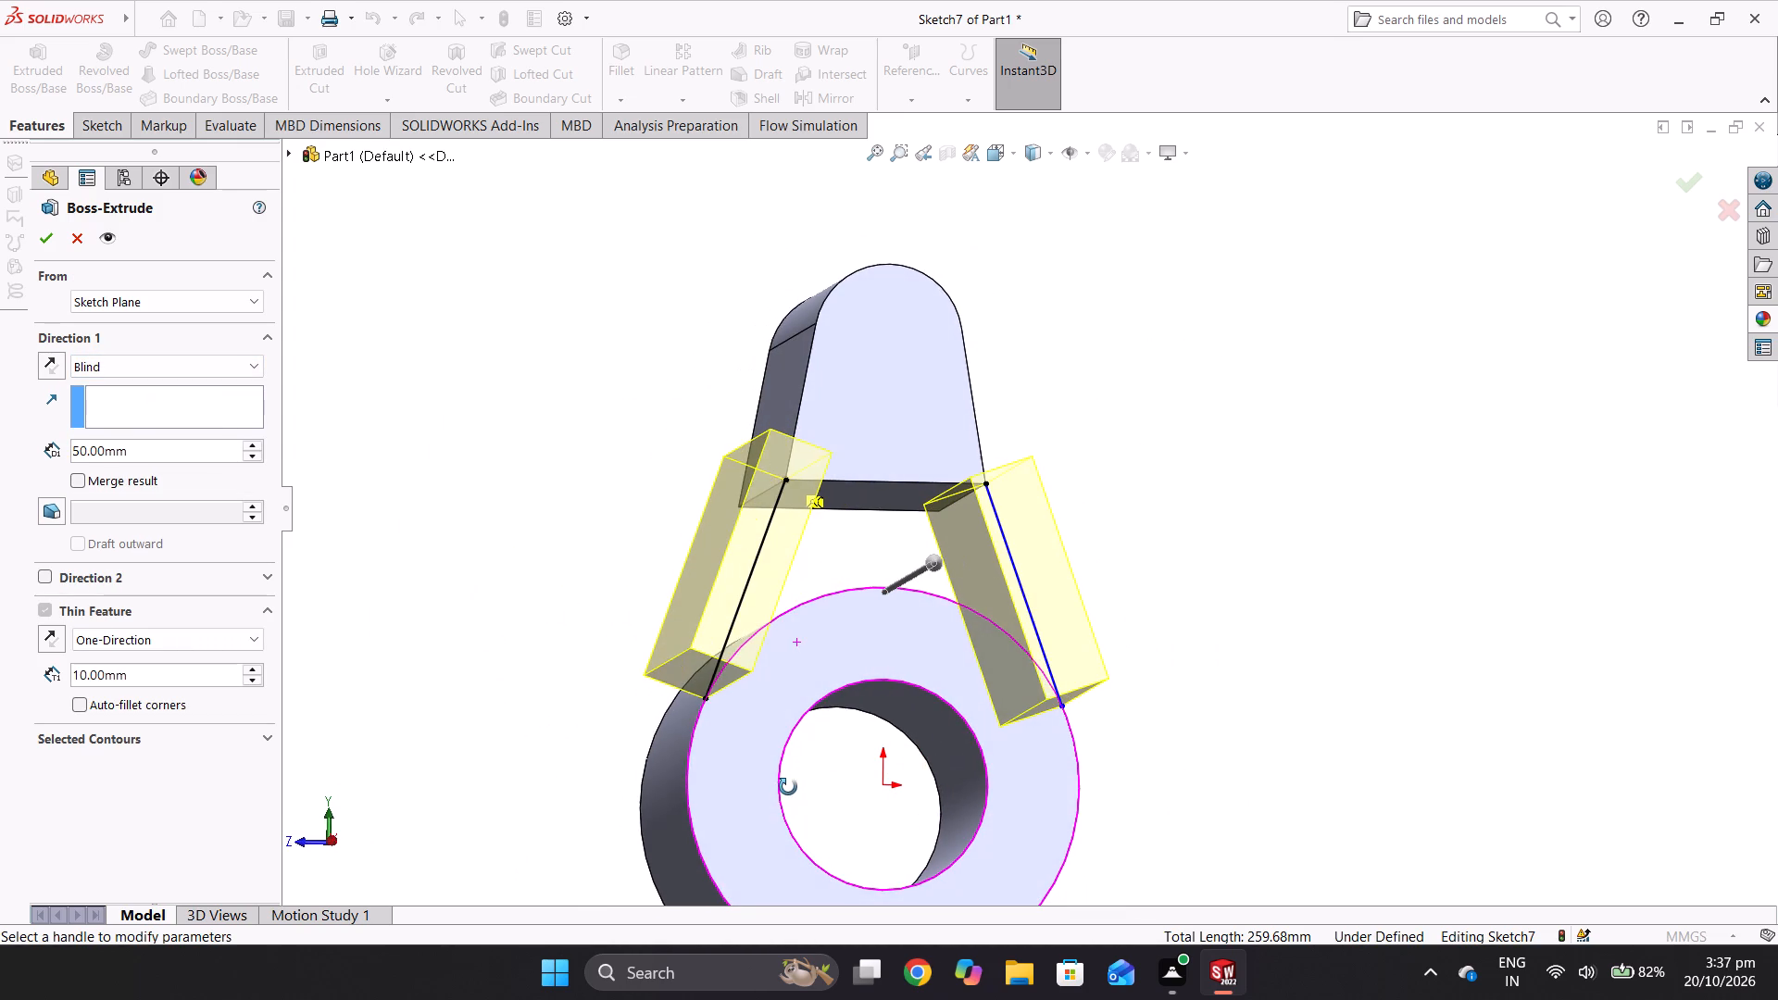
middle_drag(788, 787, 787, 787)
click(850, 555)
click(850, 555)
middle_drag(852, 550, 828, 562)
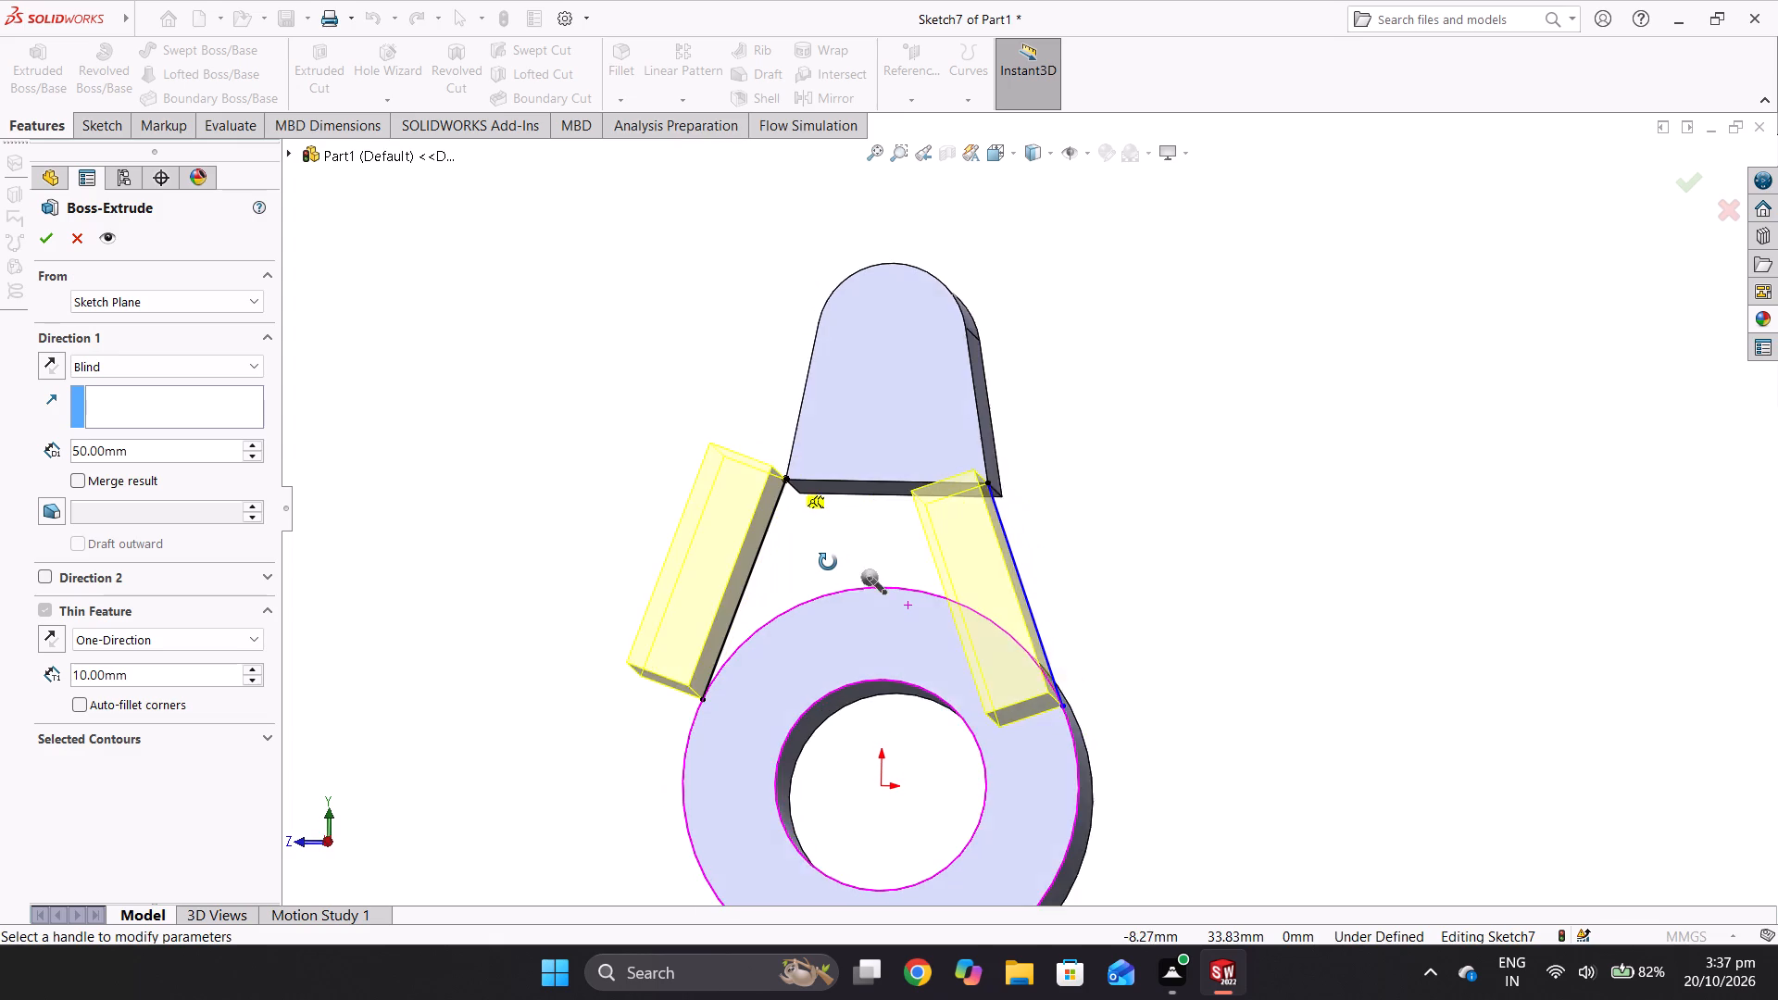
middle_drag(828, 562, 837, 567)
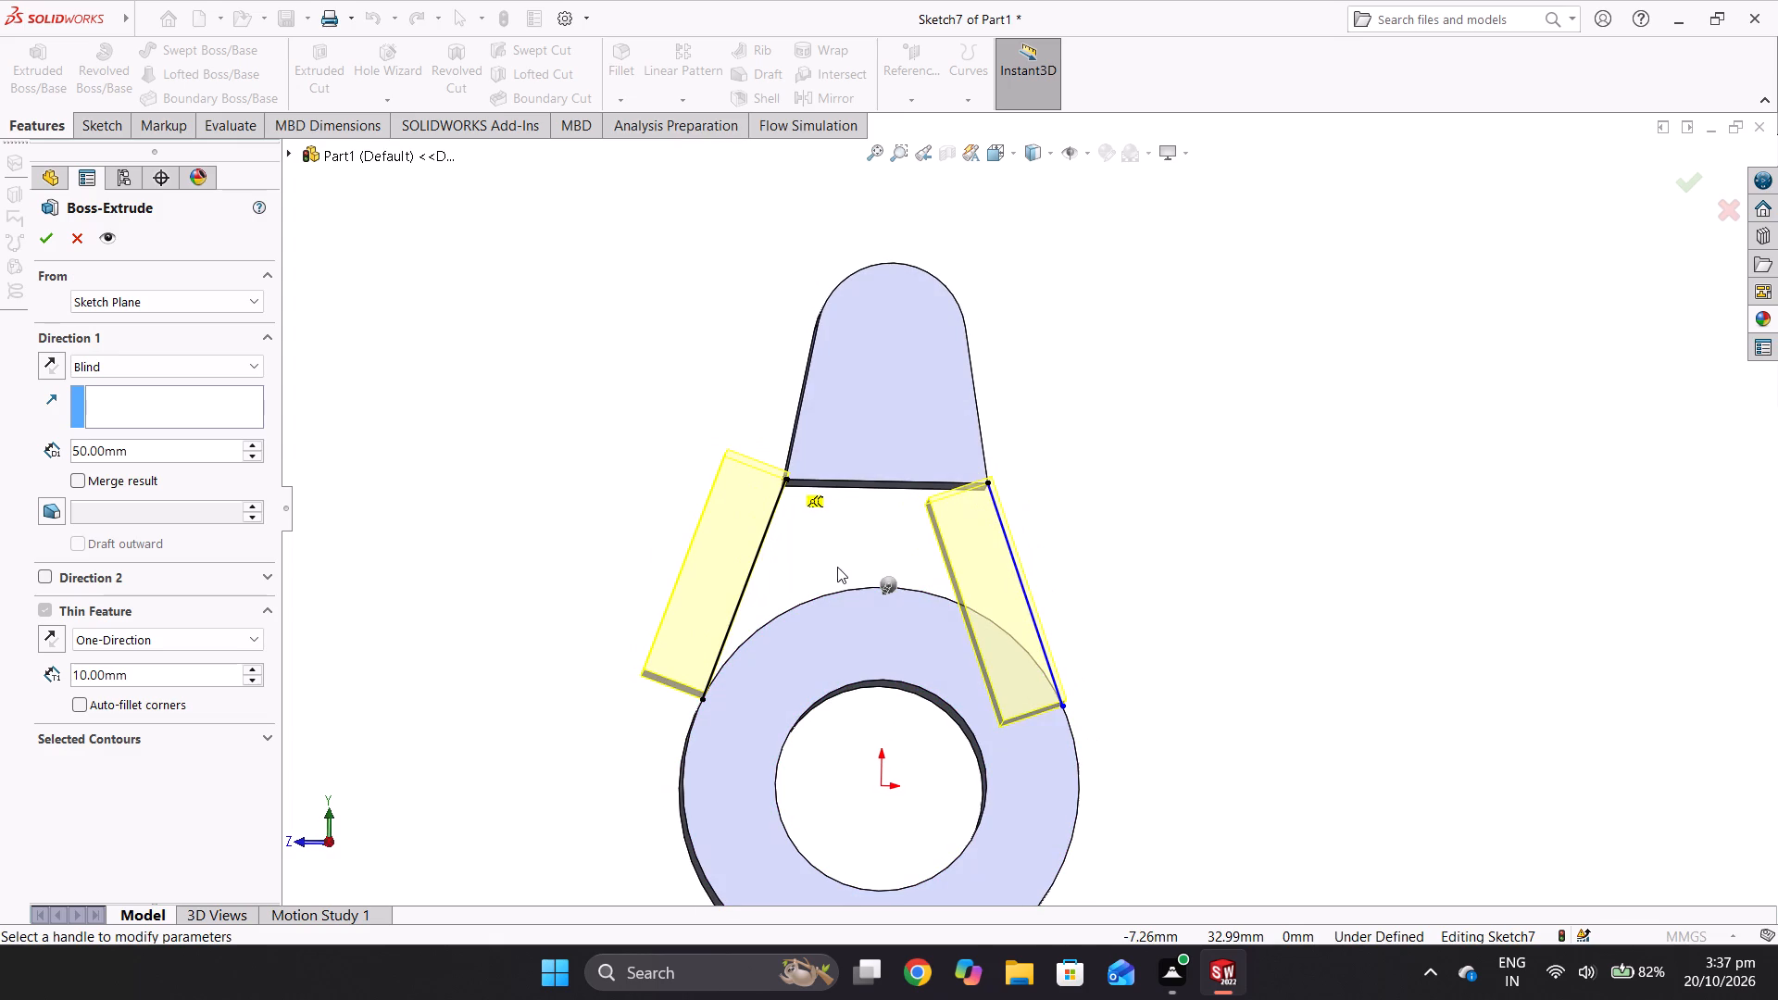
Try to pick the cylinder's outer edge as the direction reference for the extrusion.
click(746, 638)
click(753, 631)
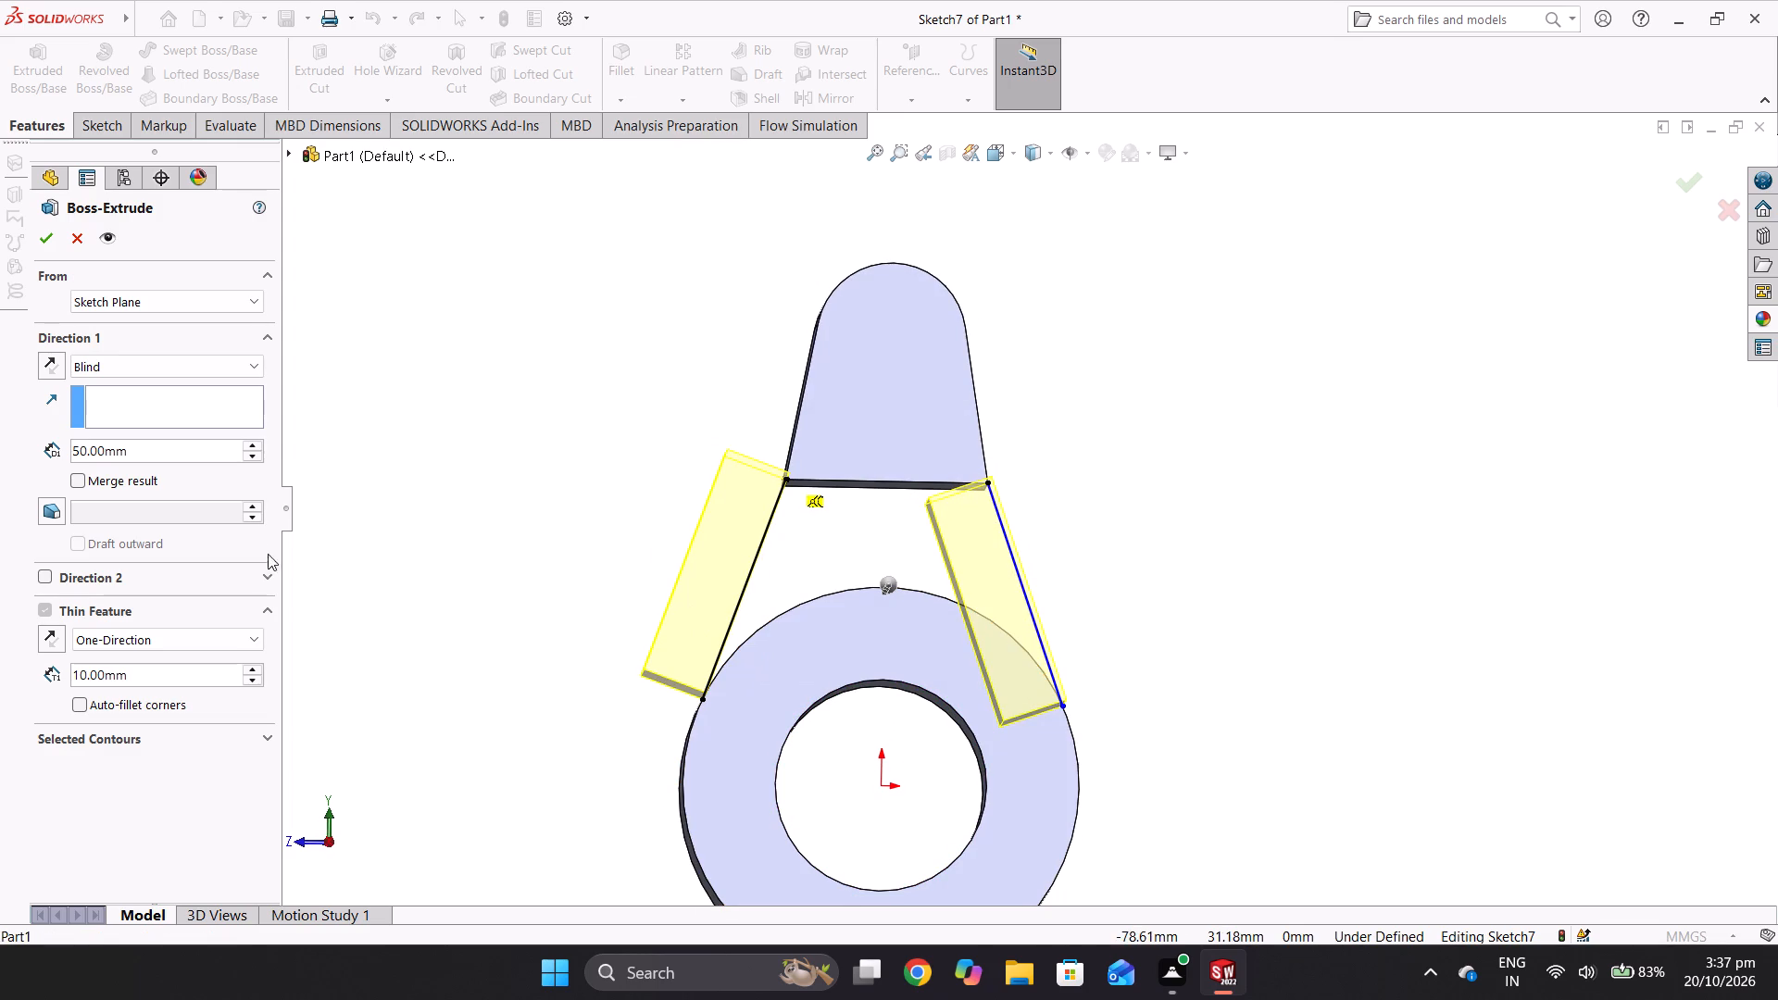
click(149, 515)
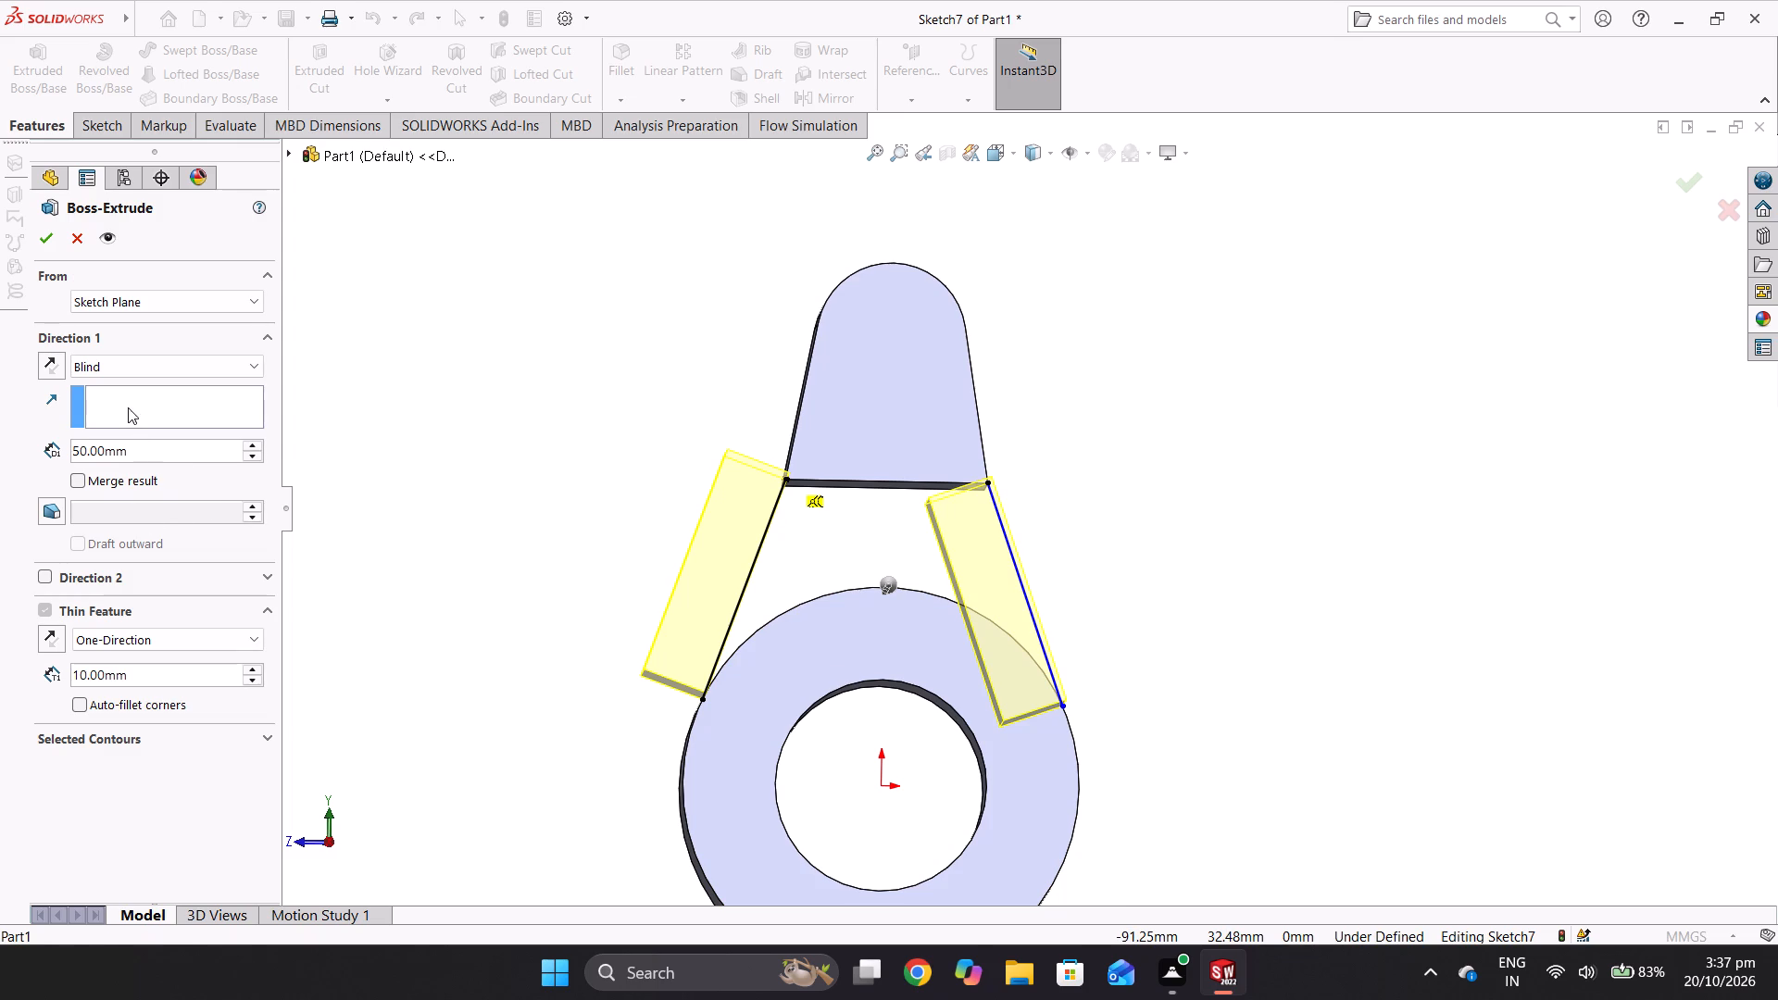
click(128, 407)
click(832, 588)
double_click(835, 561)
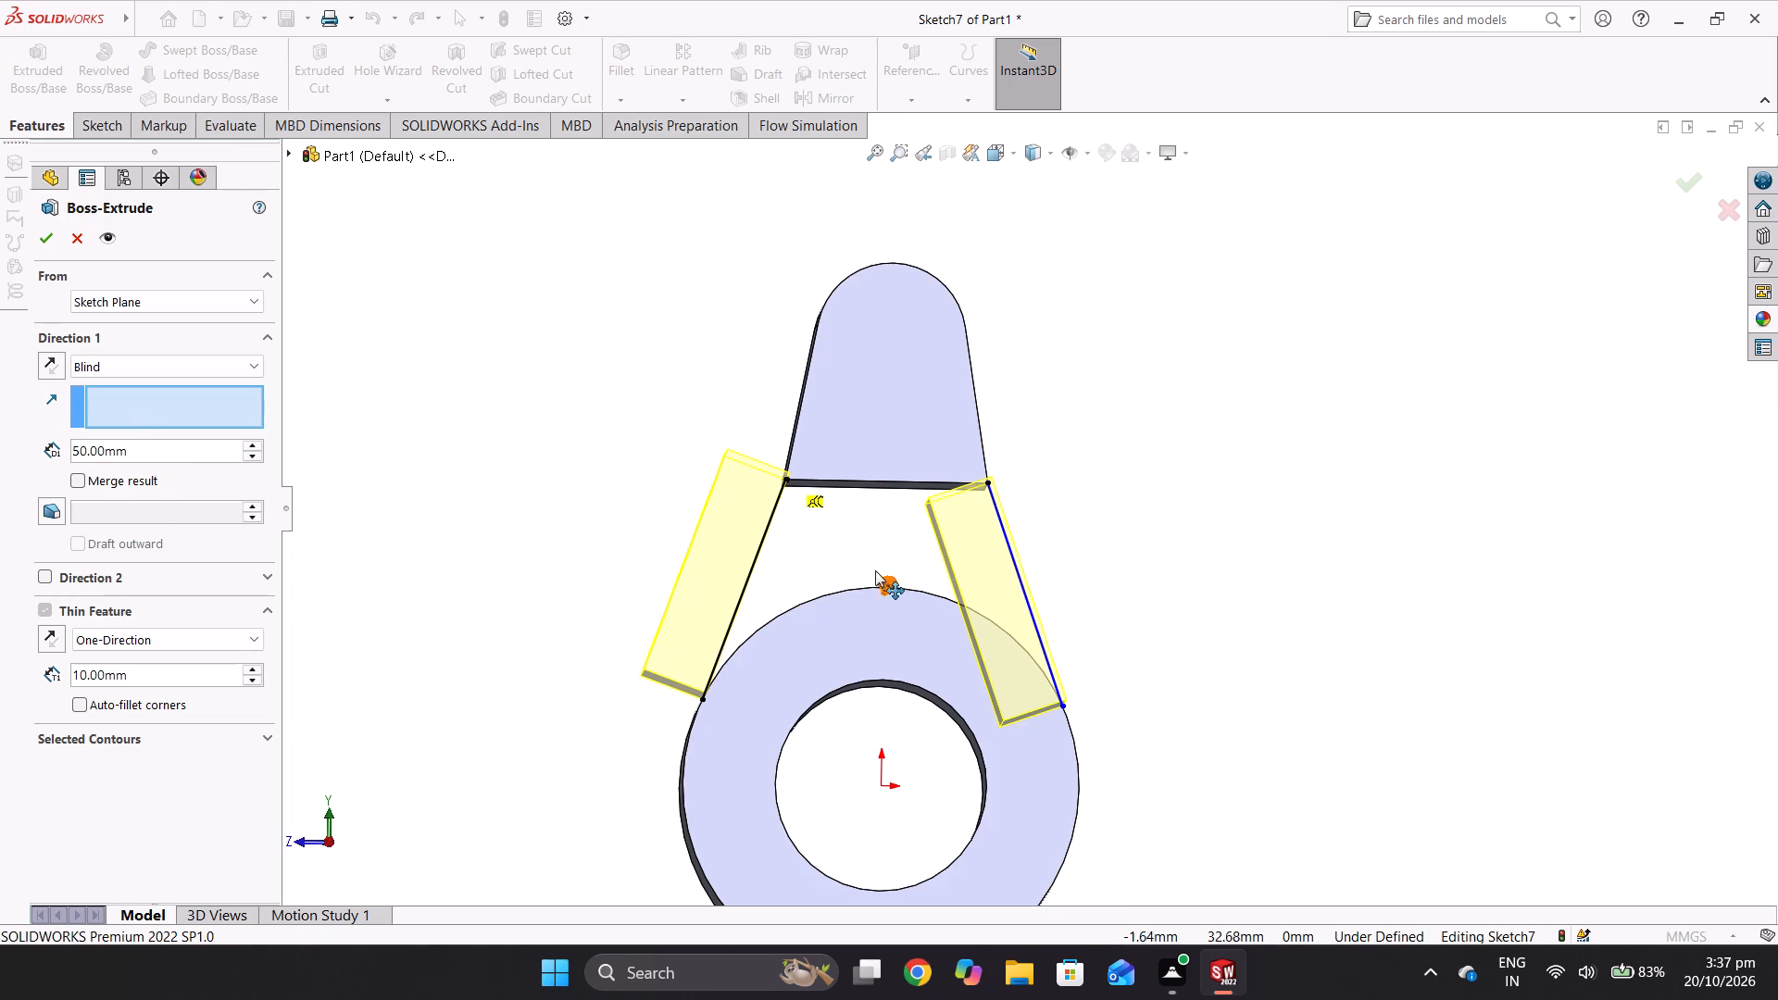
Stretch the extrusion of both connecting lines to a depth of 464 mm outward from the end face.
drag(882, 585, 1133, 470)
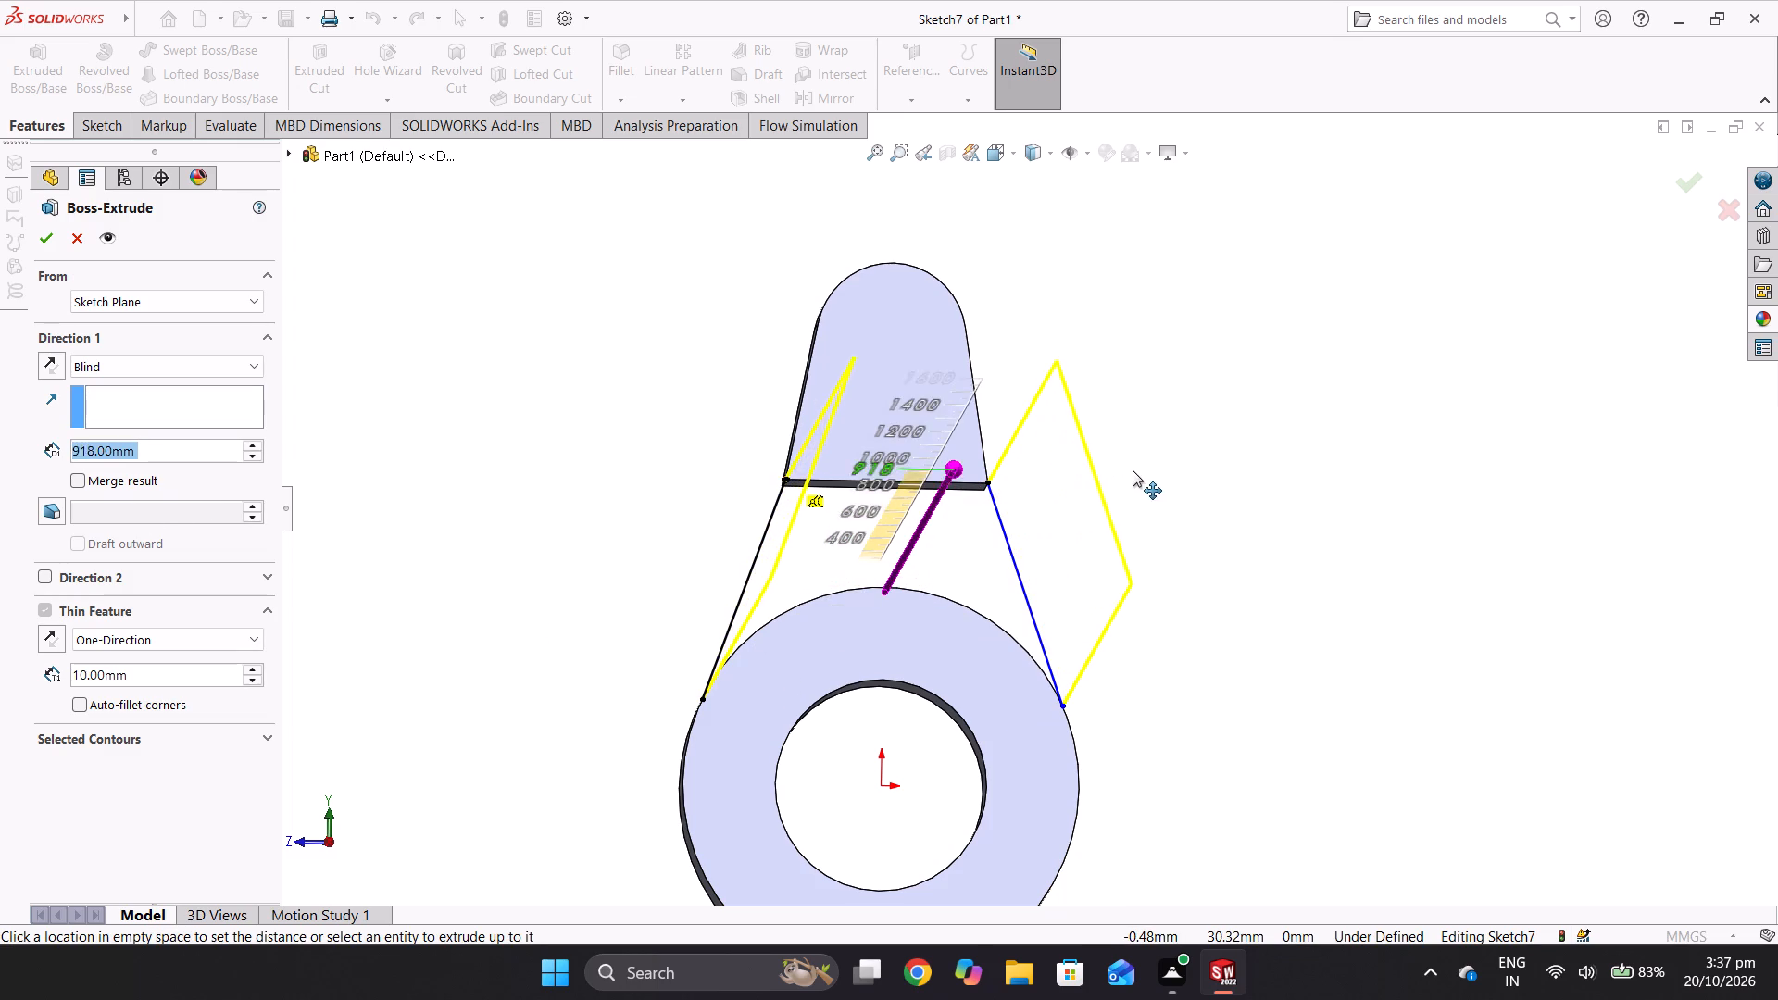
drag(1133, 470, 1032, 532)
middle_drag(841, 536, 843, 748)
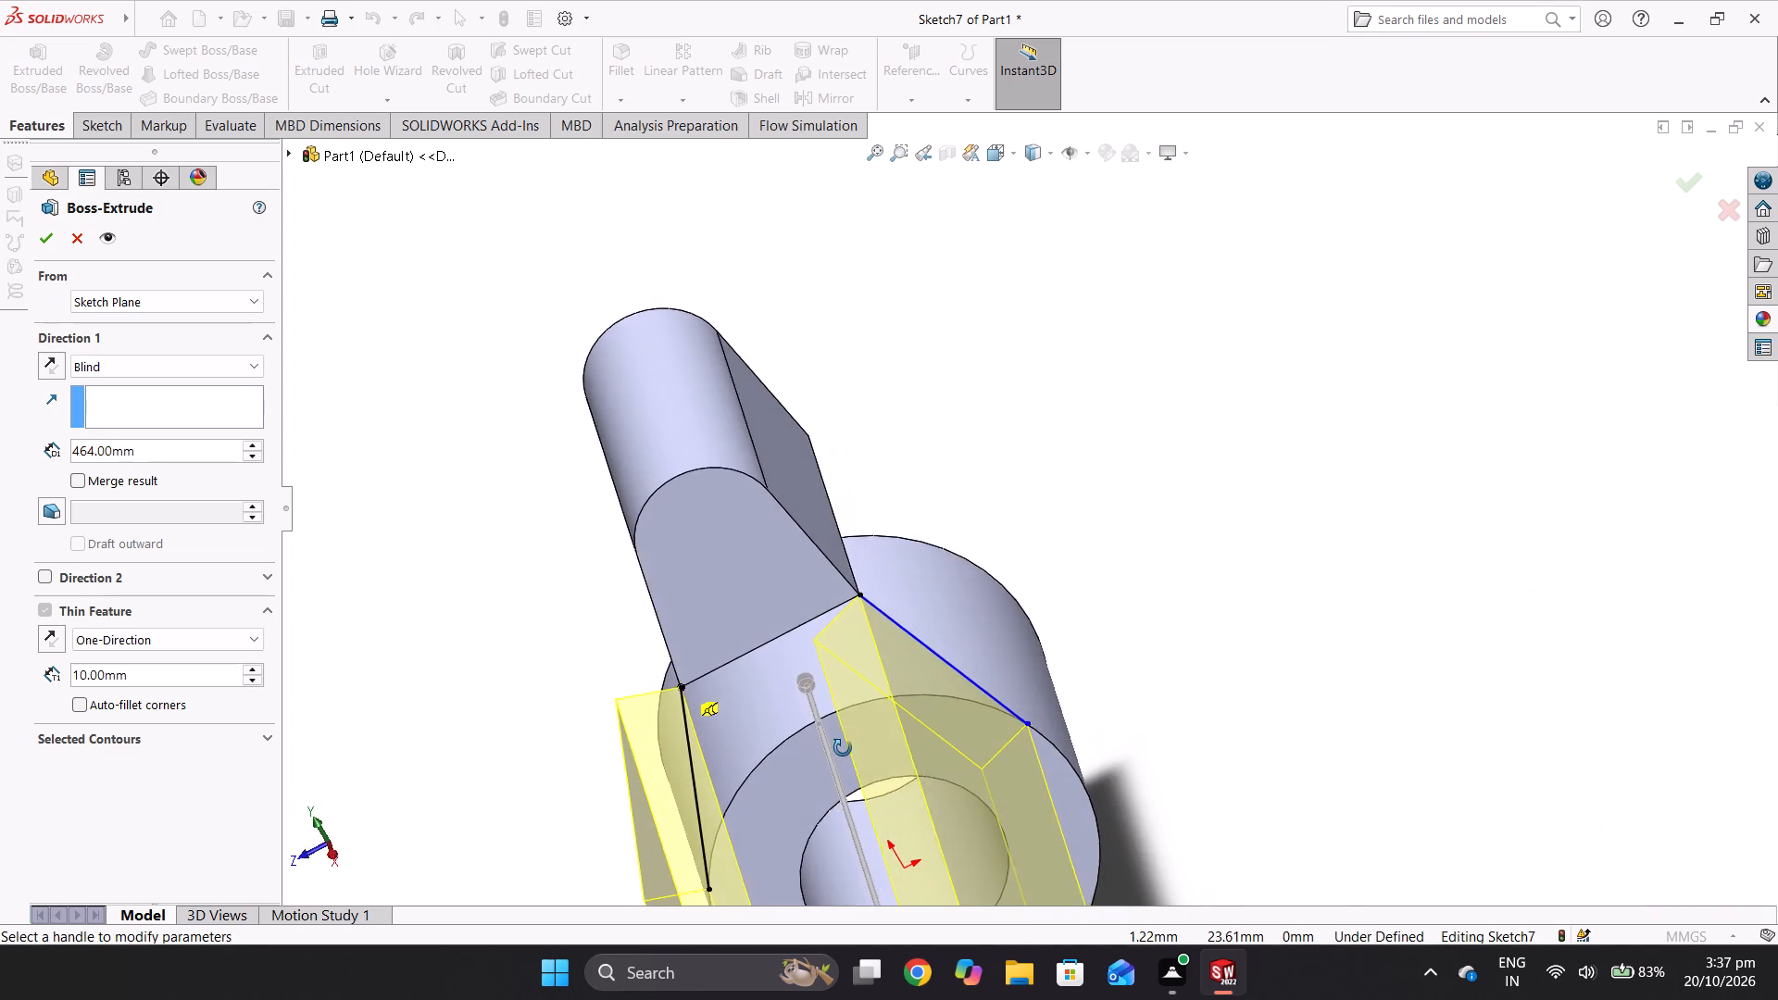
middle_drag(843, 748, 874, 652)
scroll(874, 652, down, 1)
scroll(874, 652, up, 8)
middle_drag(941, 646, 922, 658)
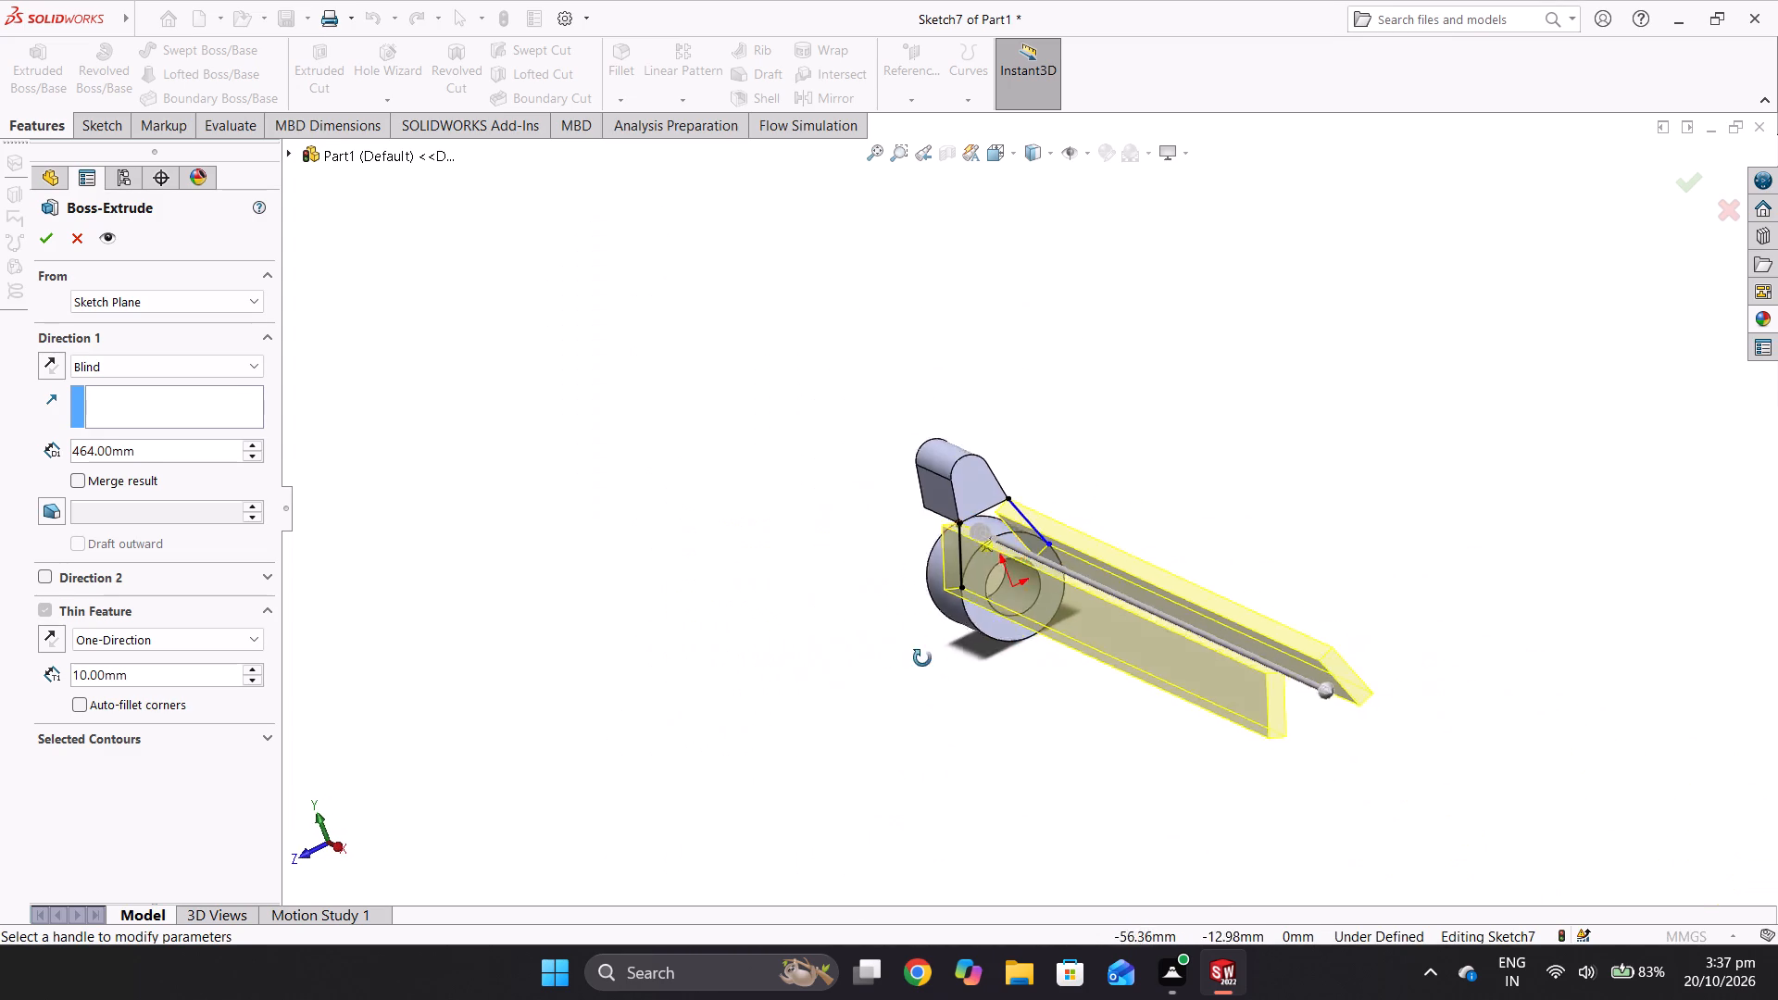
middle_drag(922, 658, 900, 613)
Reverse the thin extrusion back along the block and cylinder, set it to Through All, and create the 10 mm thick walls.
drag(1034, 558, 808, 466)
middle_drag(910, 592, 914, 596)
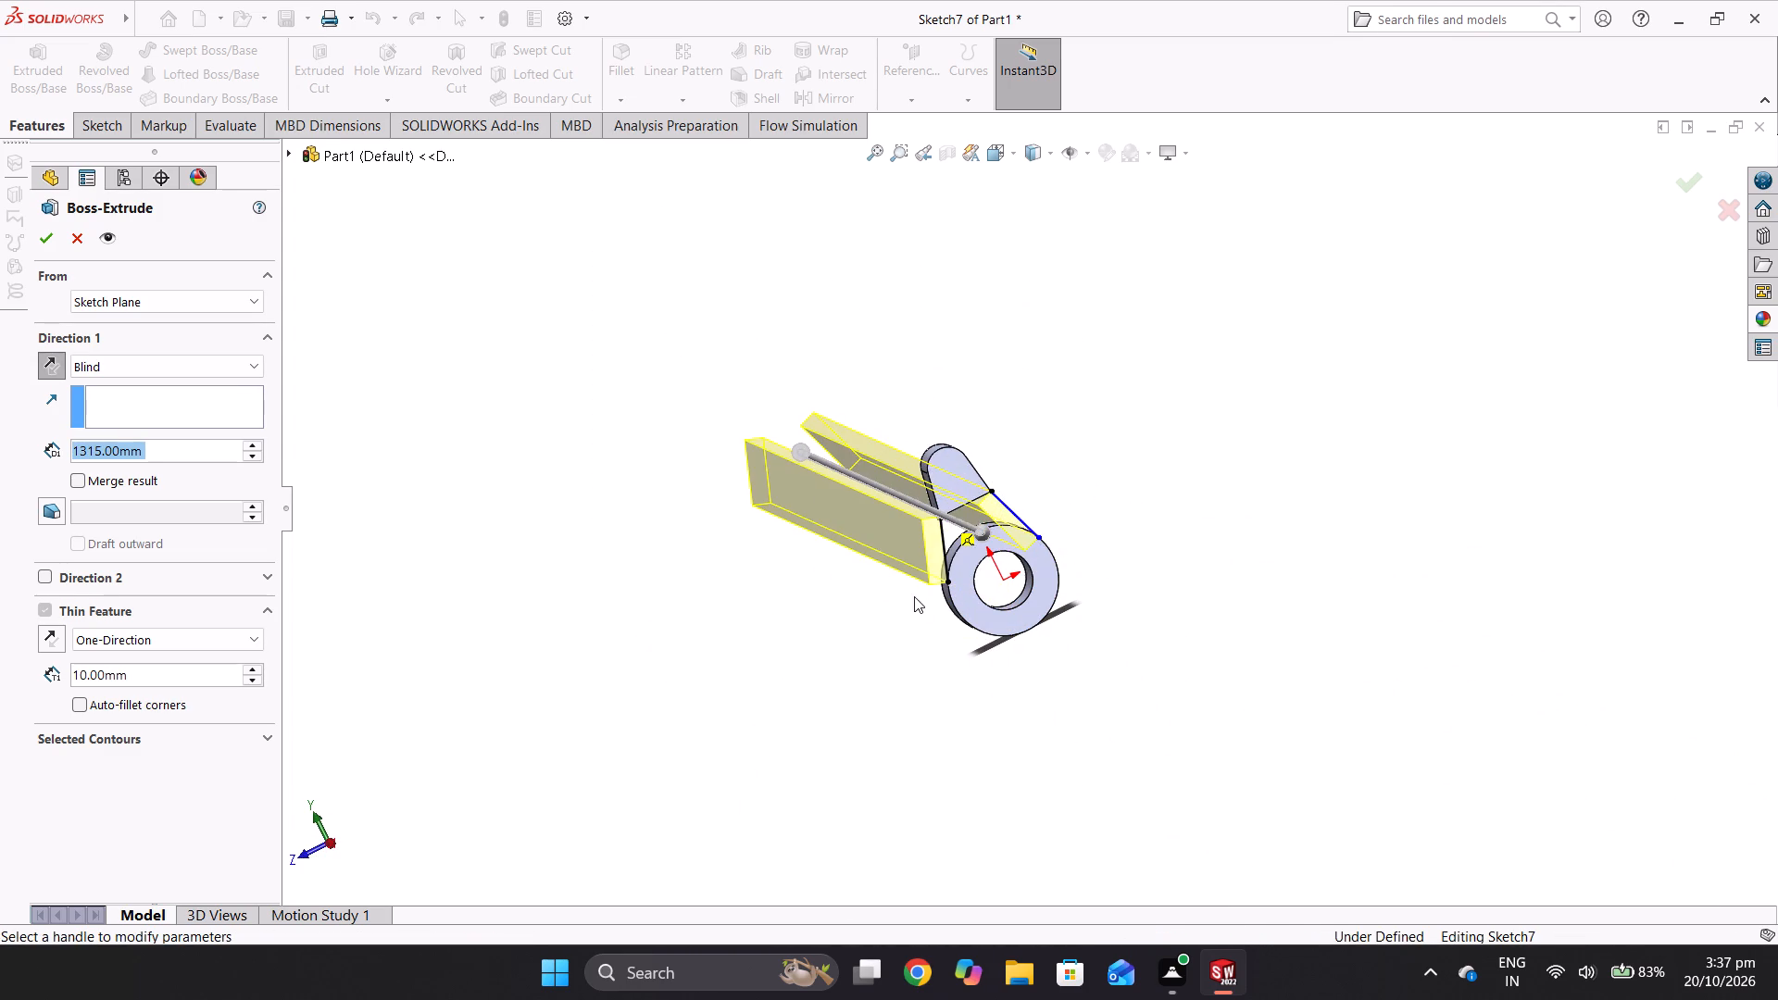
middle_drag(914, 596, 1042, 597)
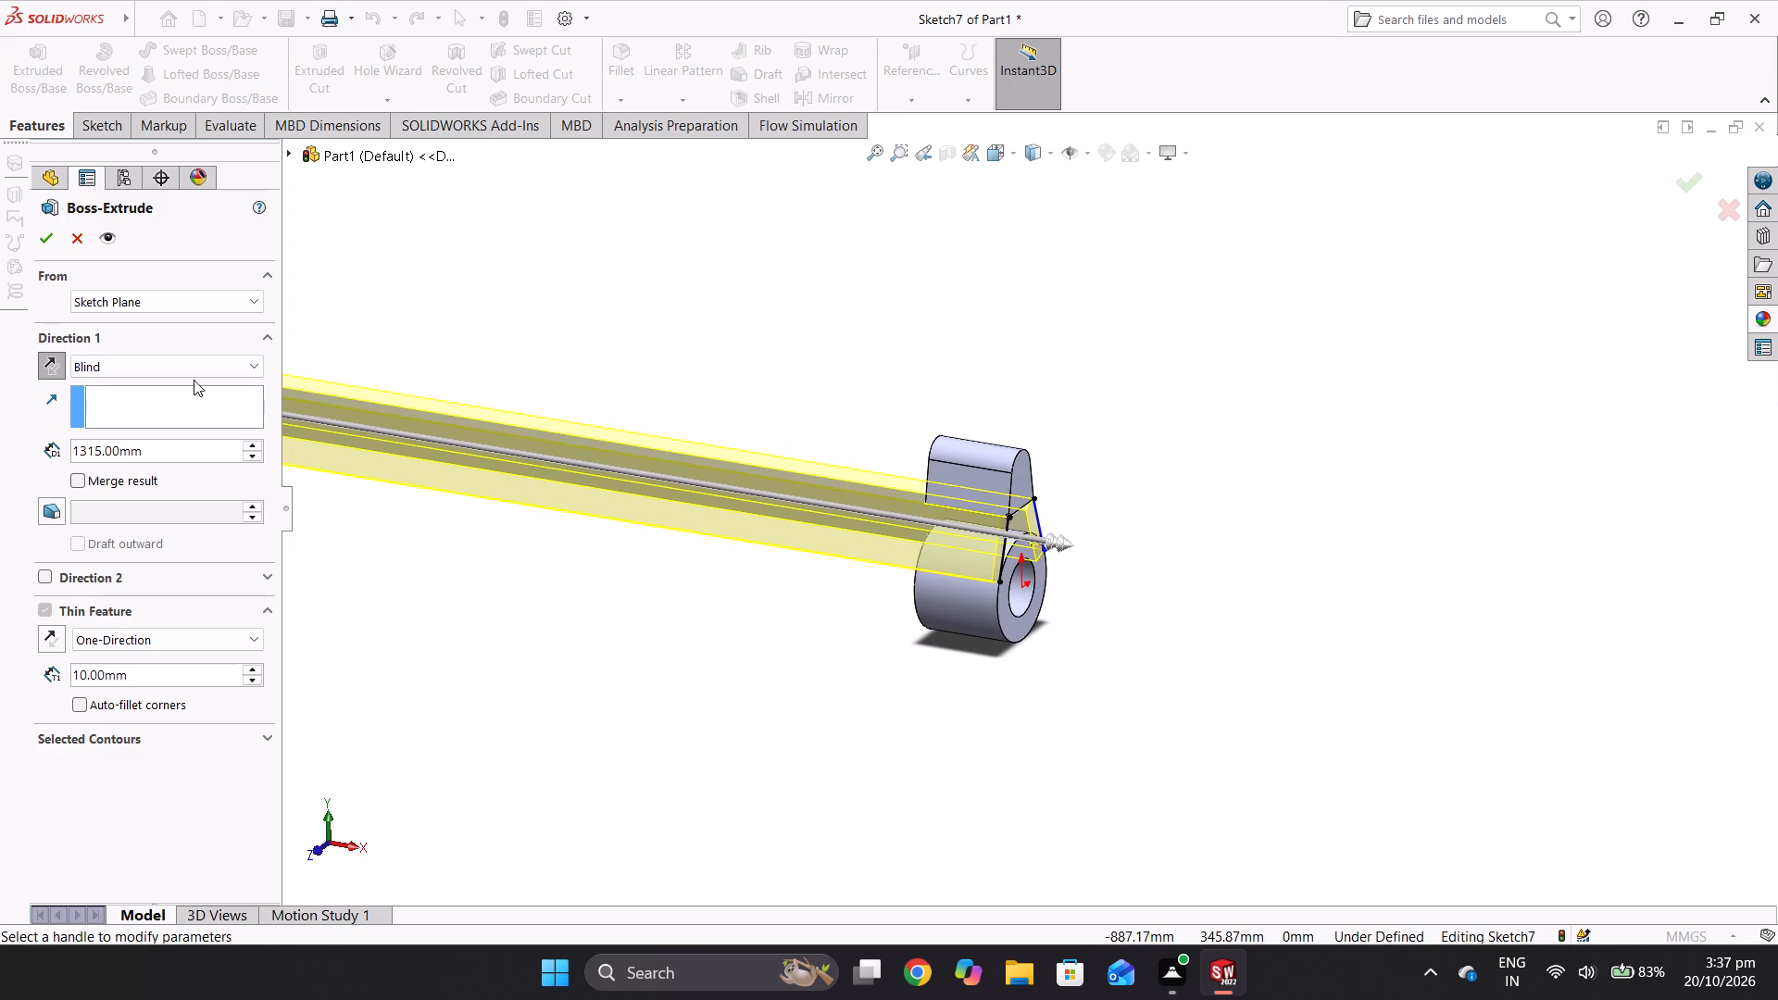
click(213, 375)
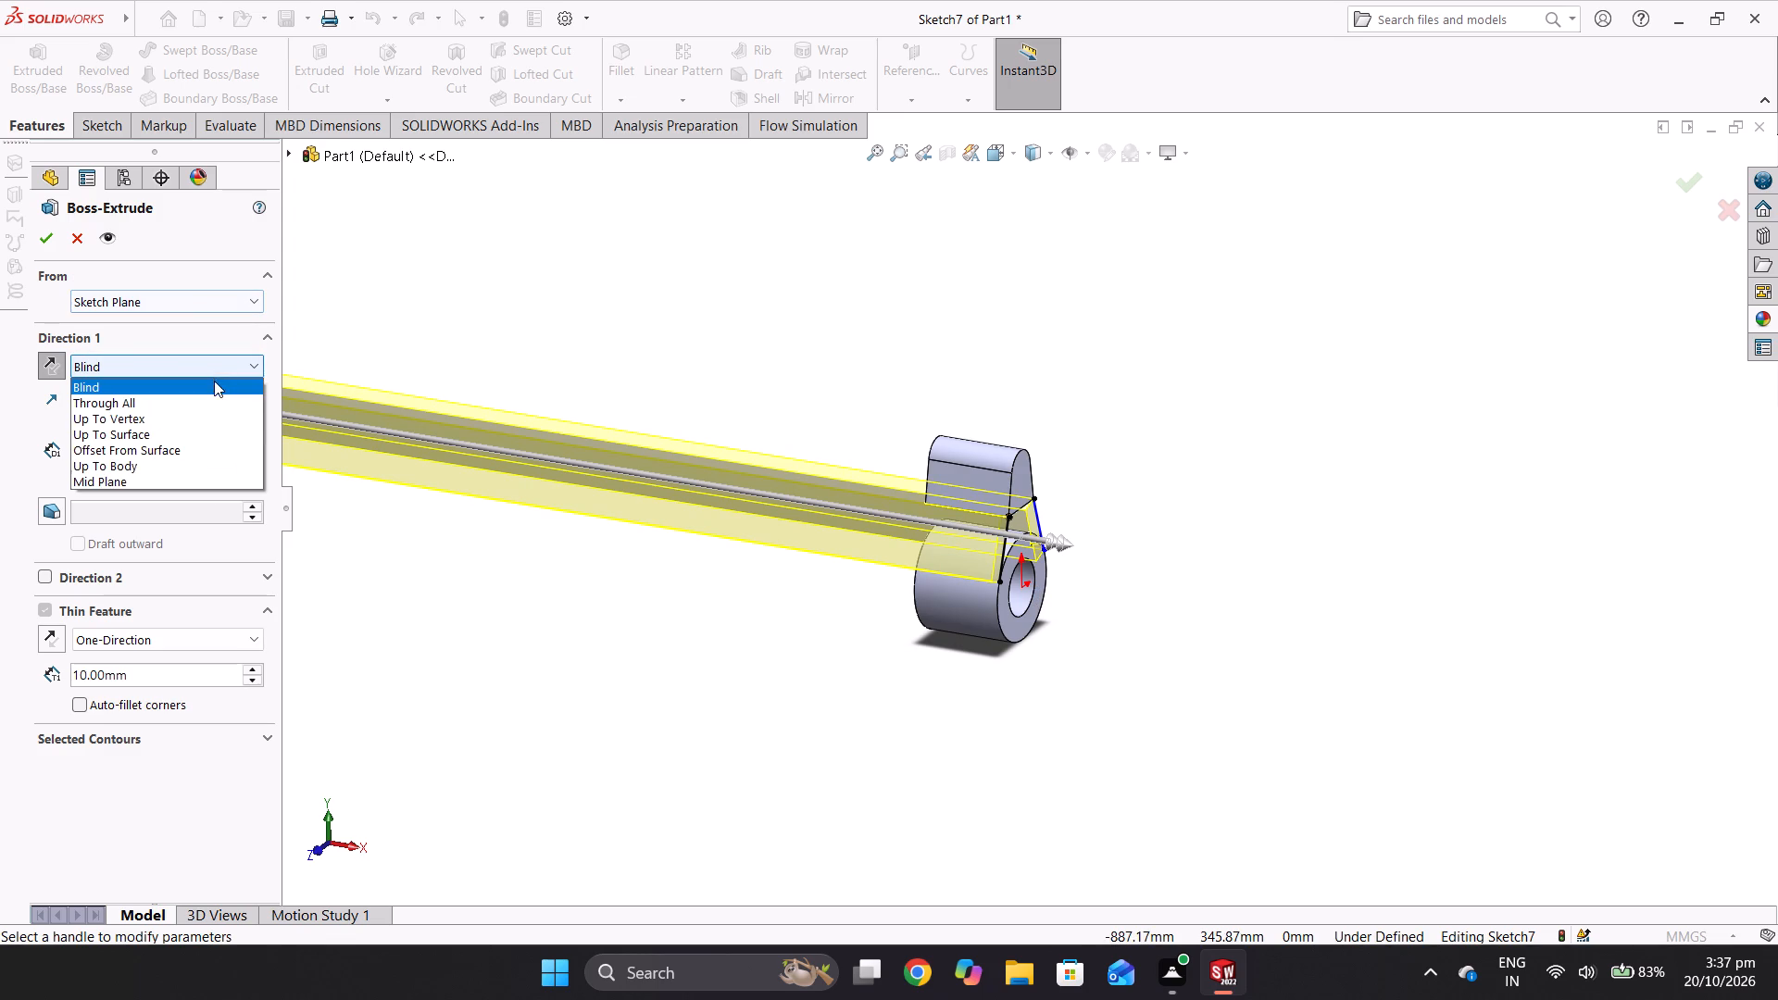
click(211, 403)
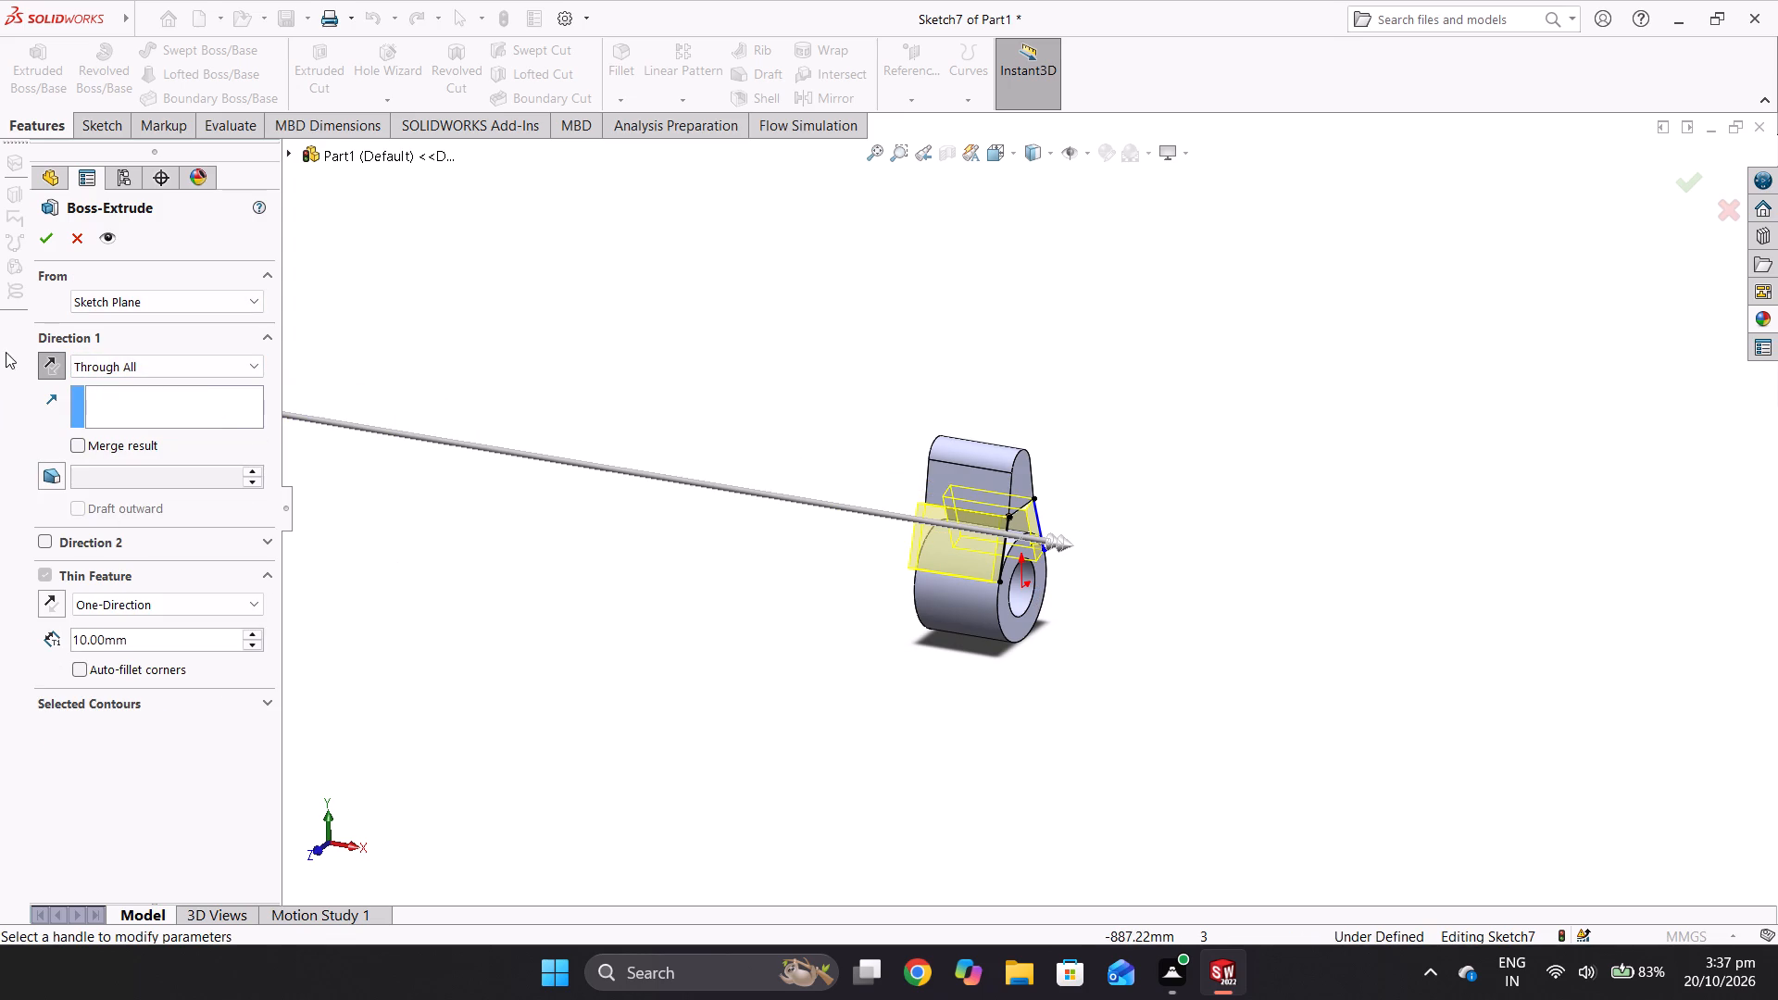
click(56, 372)
click(56, 372)
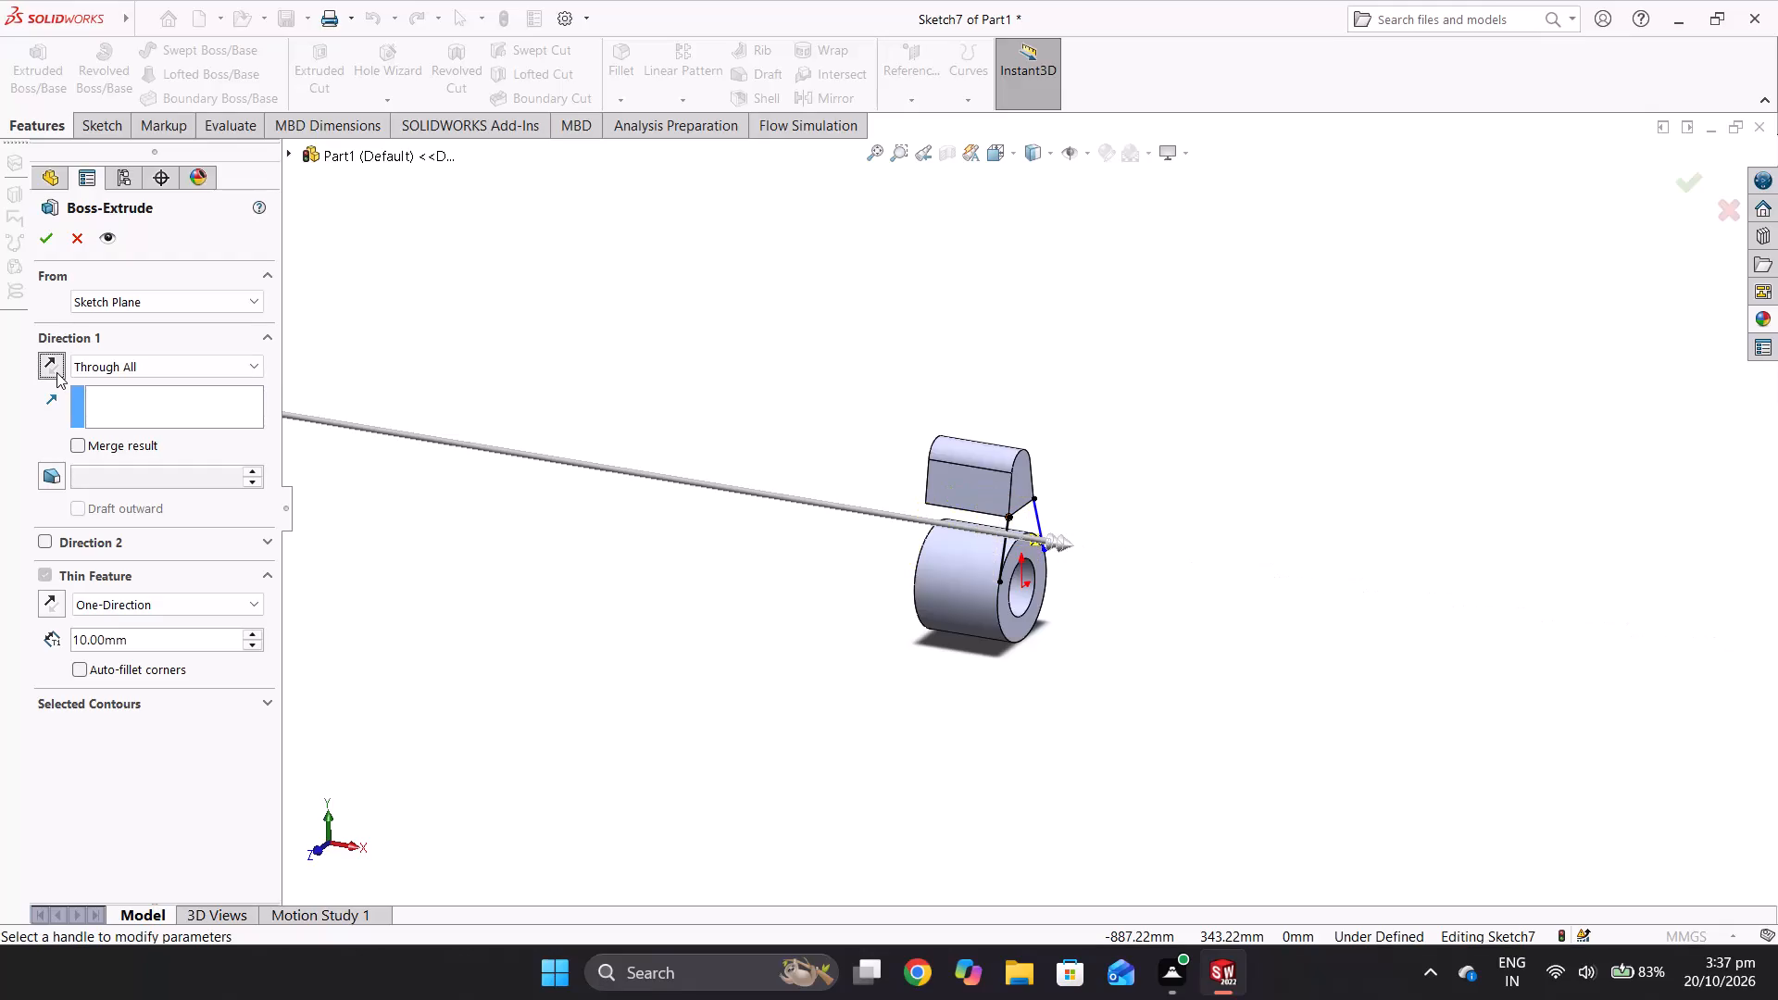
click(54, 242)
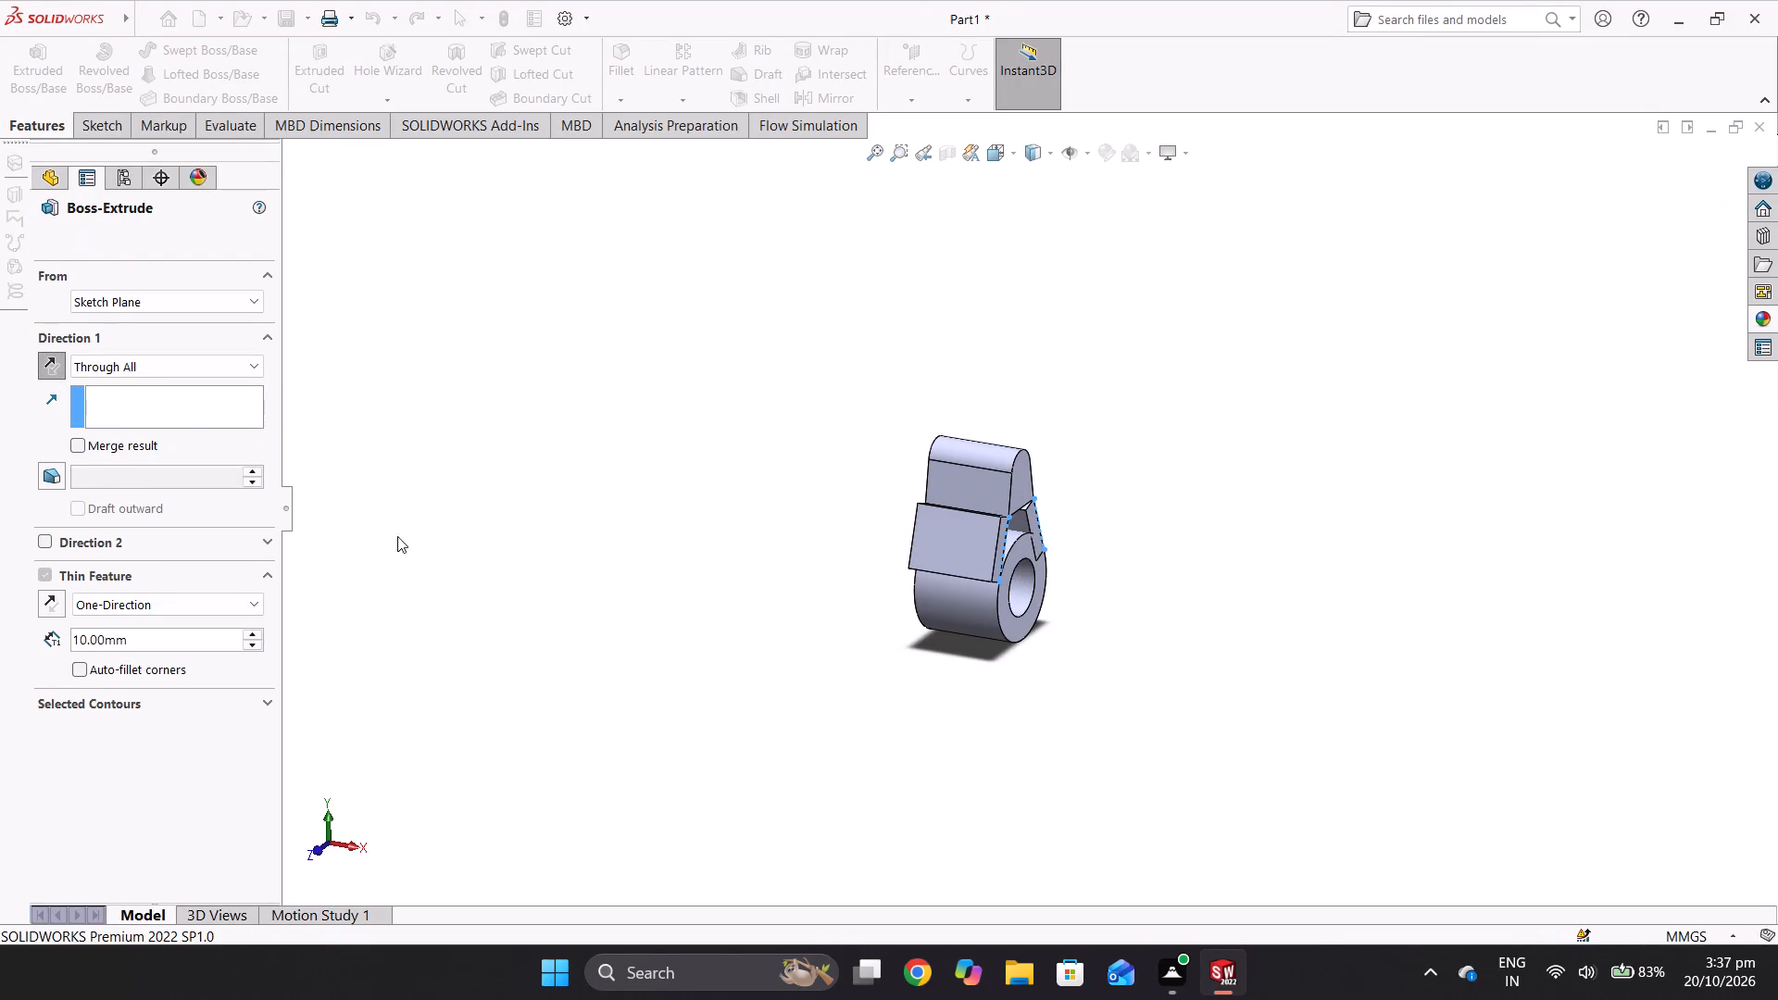
Examine from all sides how the two thin connecting walls meet the block's lower corners and the cylinder.
middle_drag(1053, 554, 866, 574)
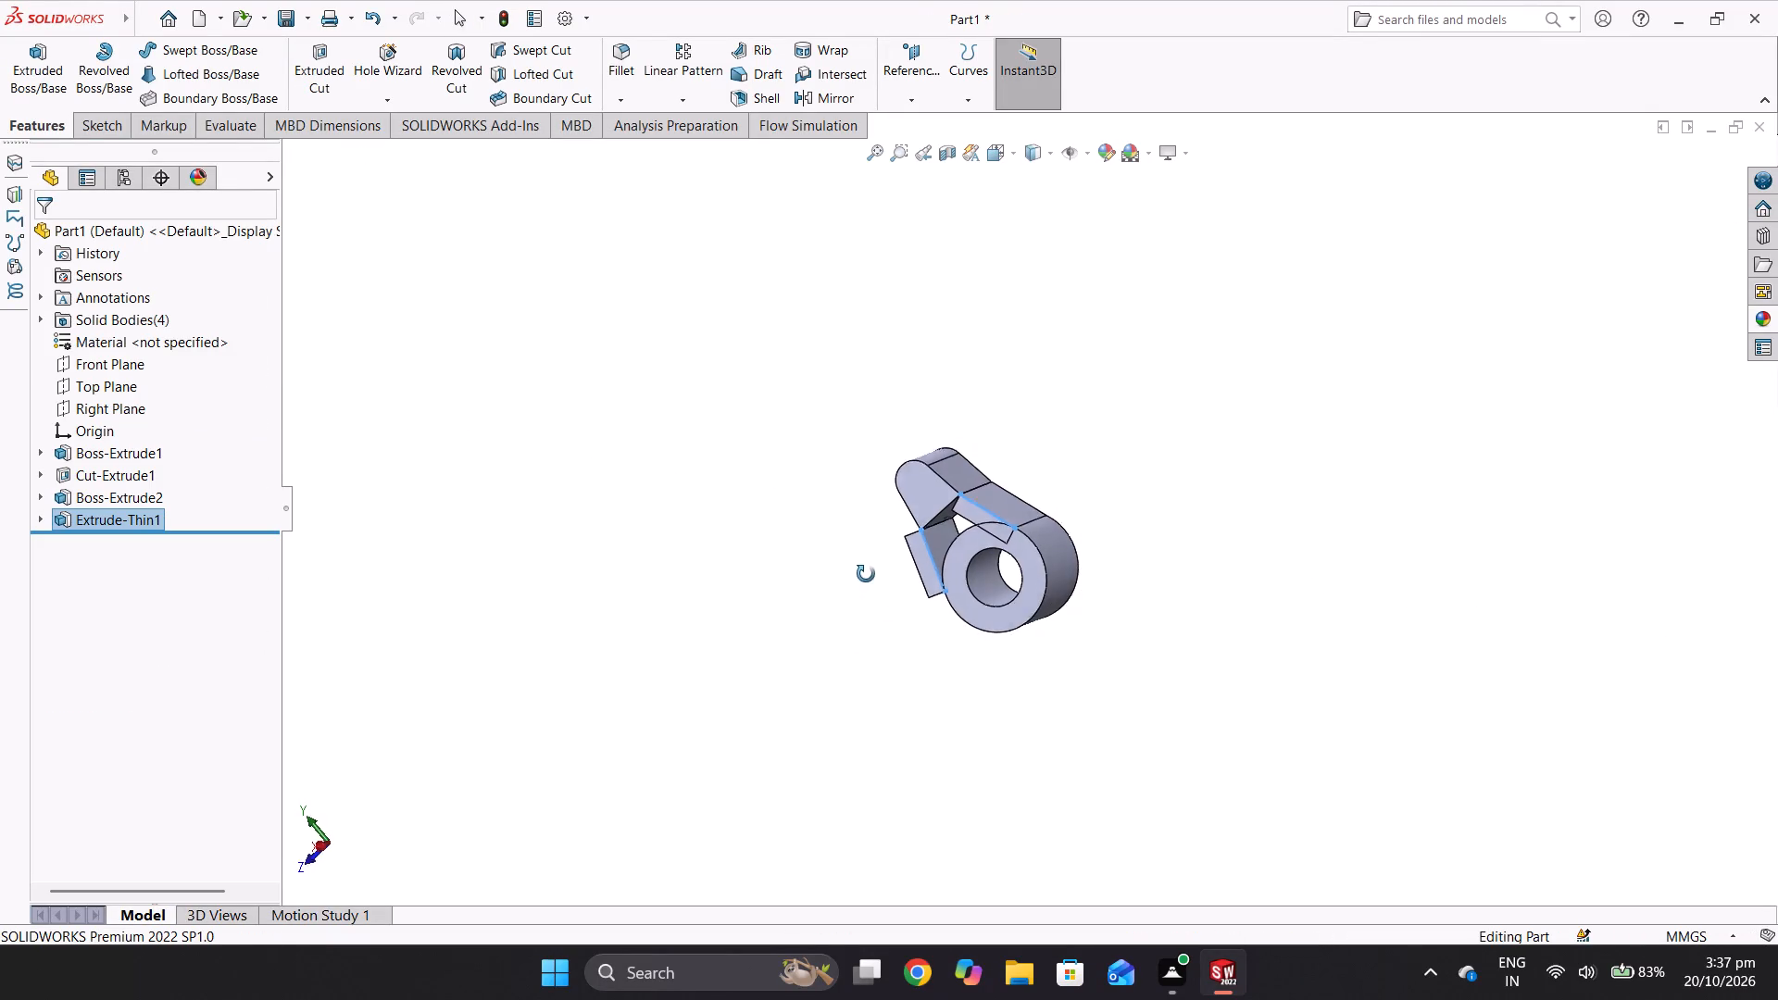
middle_drag(866, 574, 874, 560)
scroll(1000, 552, down, 6)
middle_drag(1000, 554, 1022, 543)
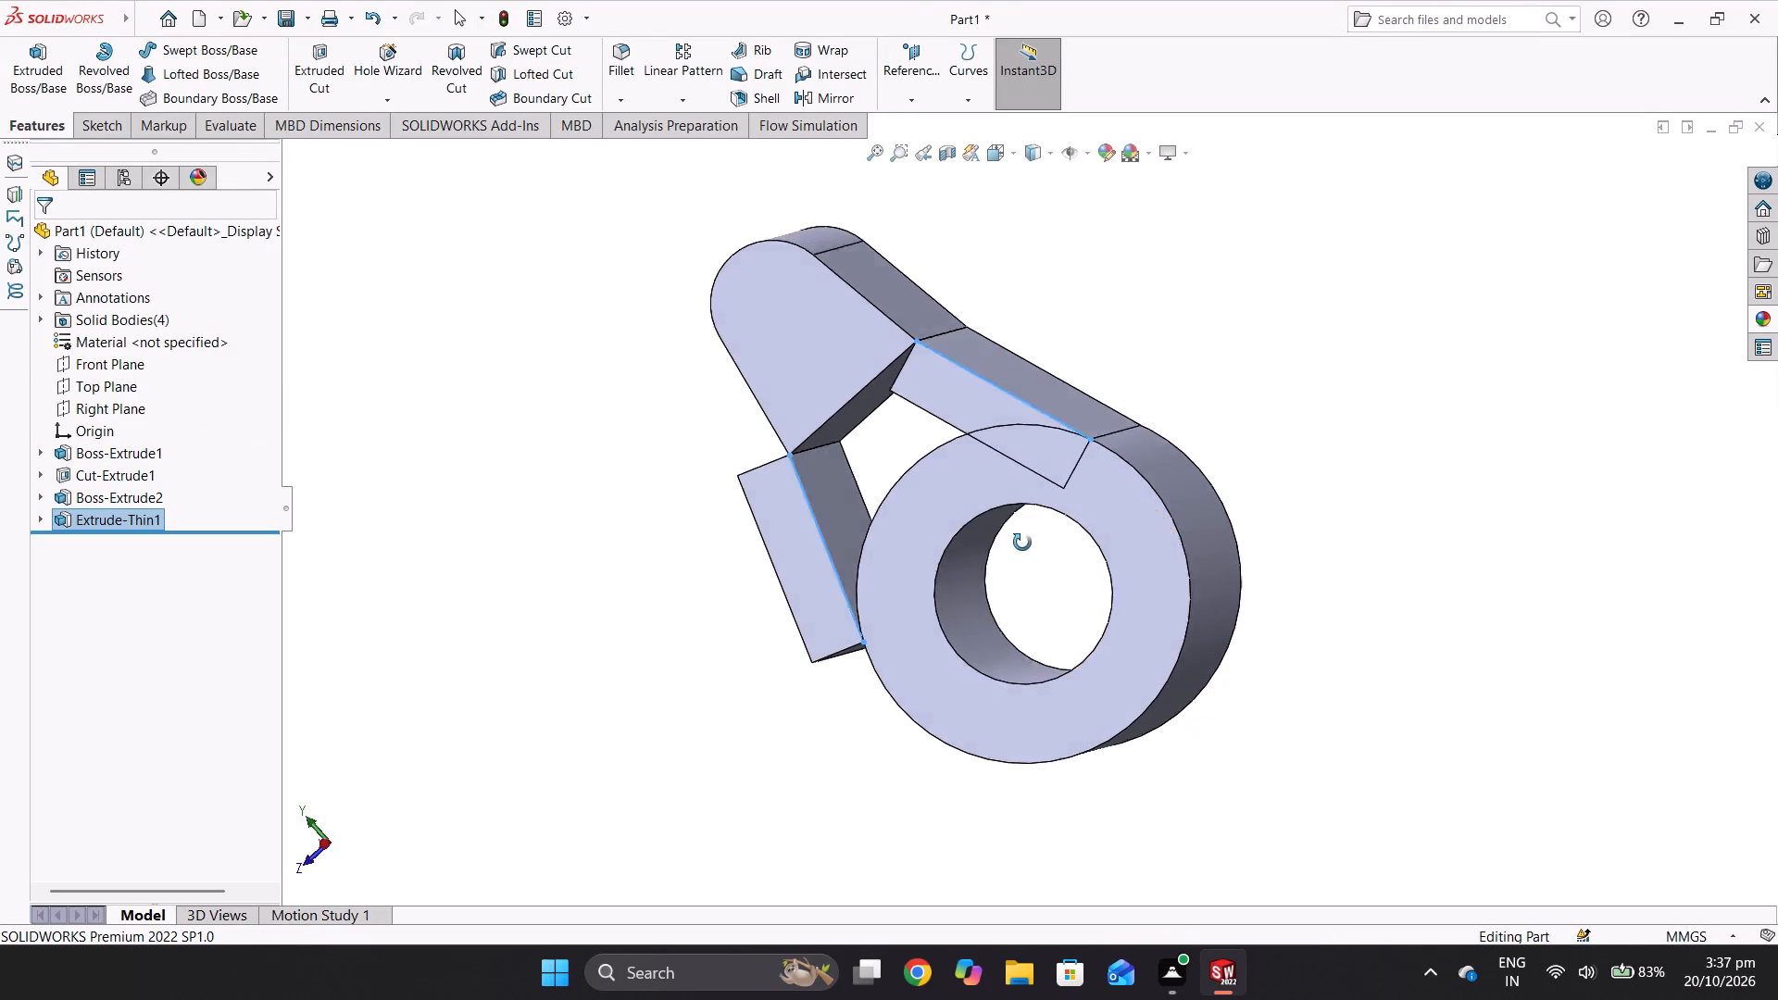
middle_drag(1022, 543, 1065, 488)
middle_drag(907, 570, 1089, 656)
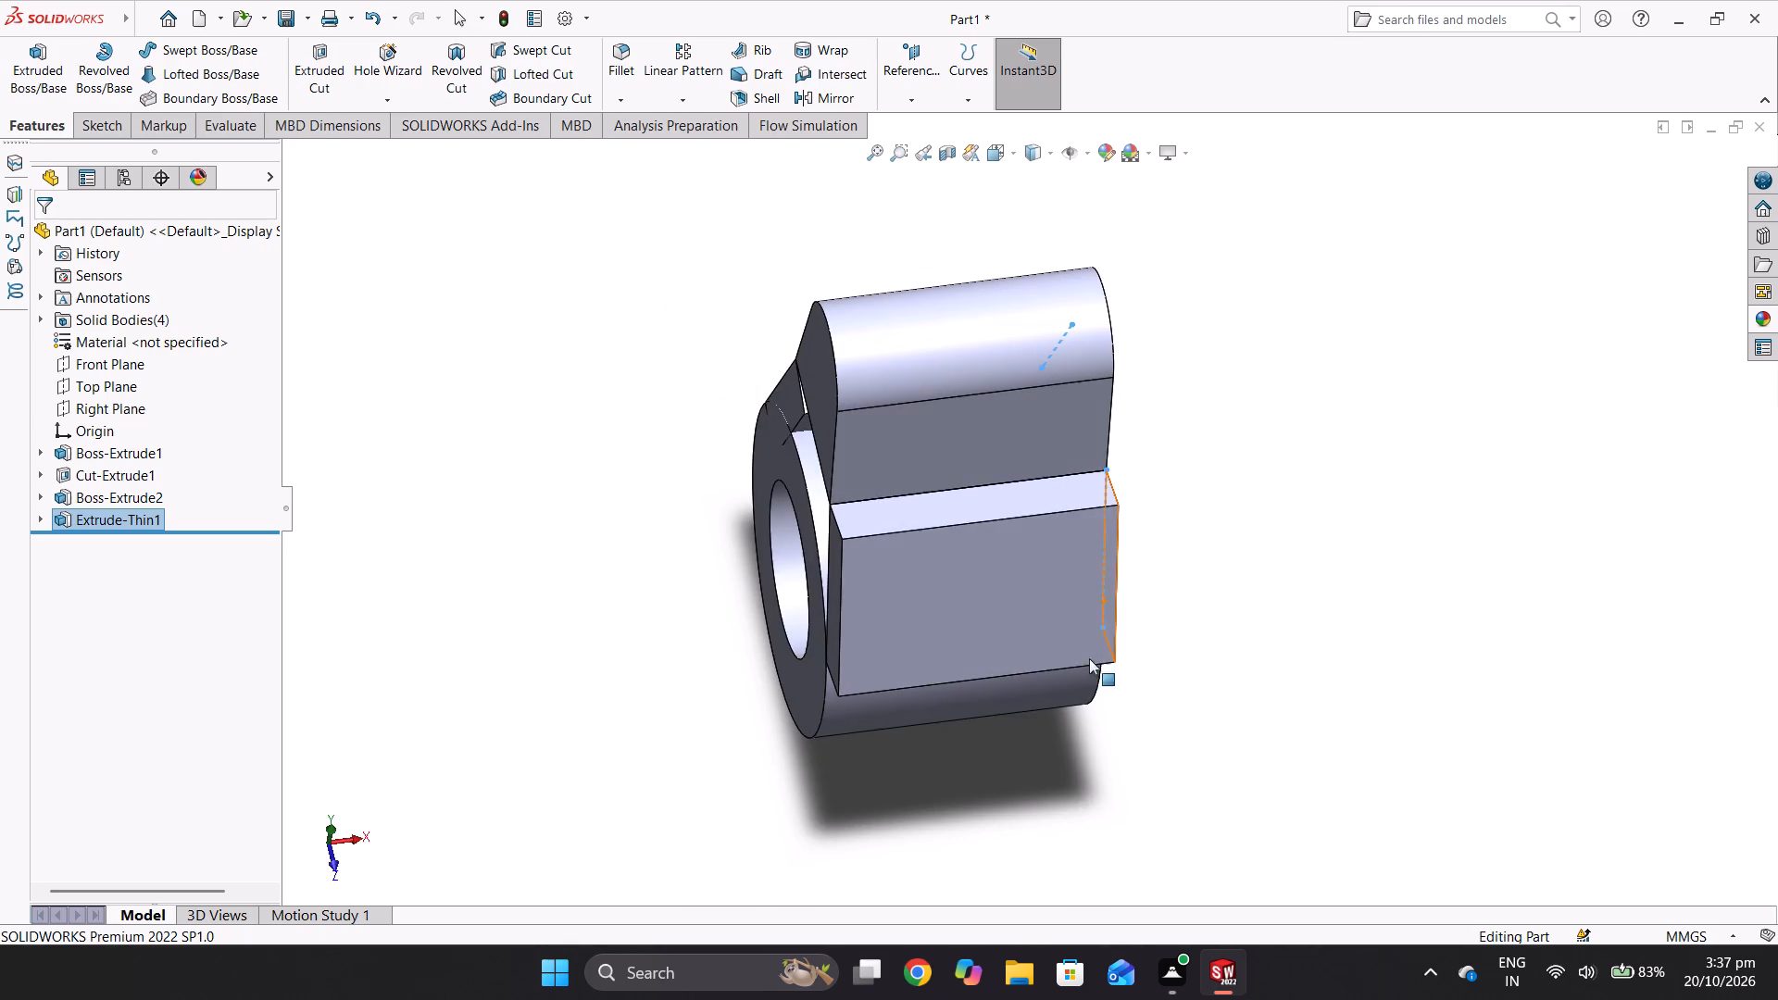
middle_drag(922, 615, 1117, 550)
middle_drag(1092, 566, 1063, 583)
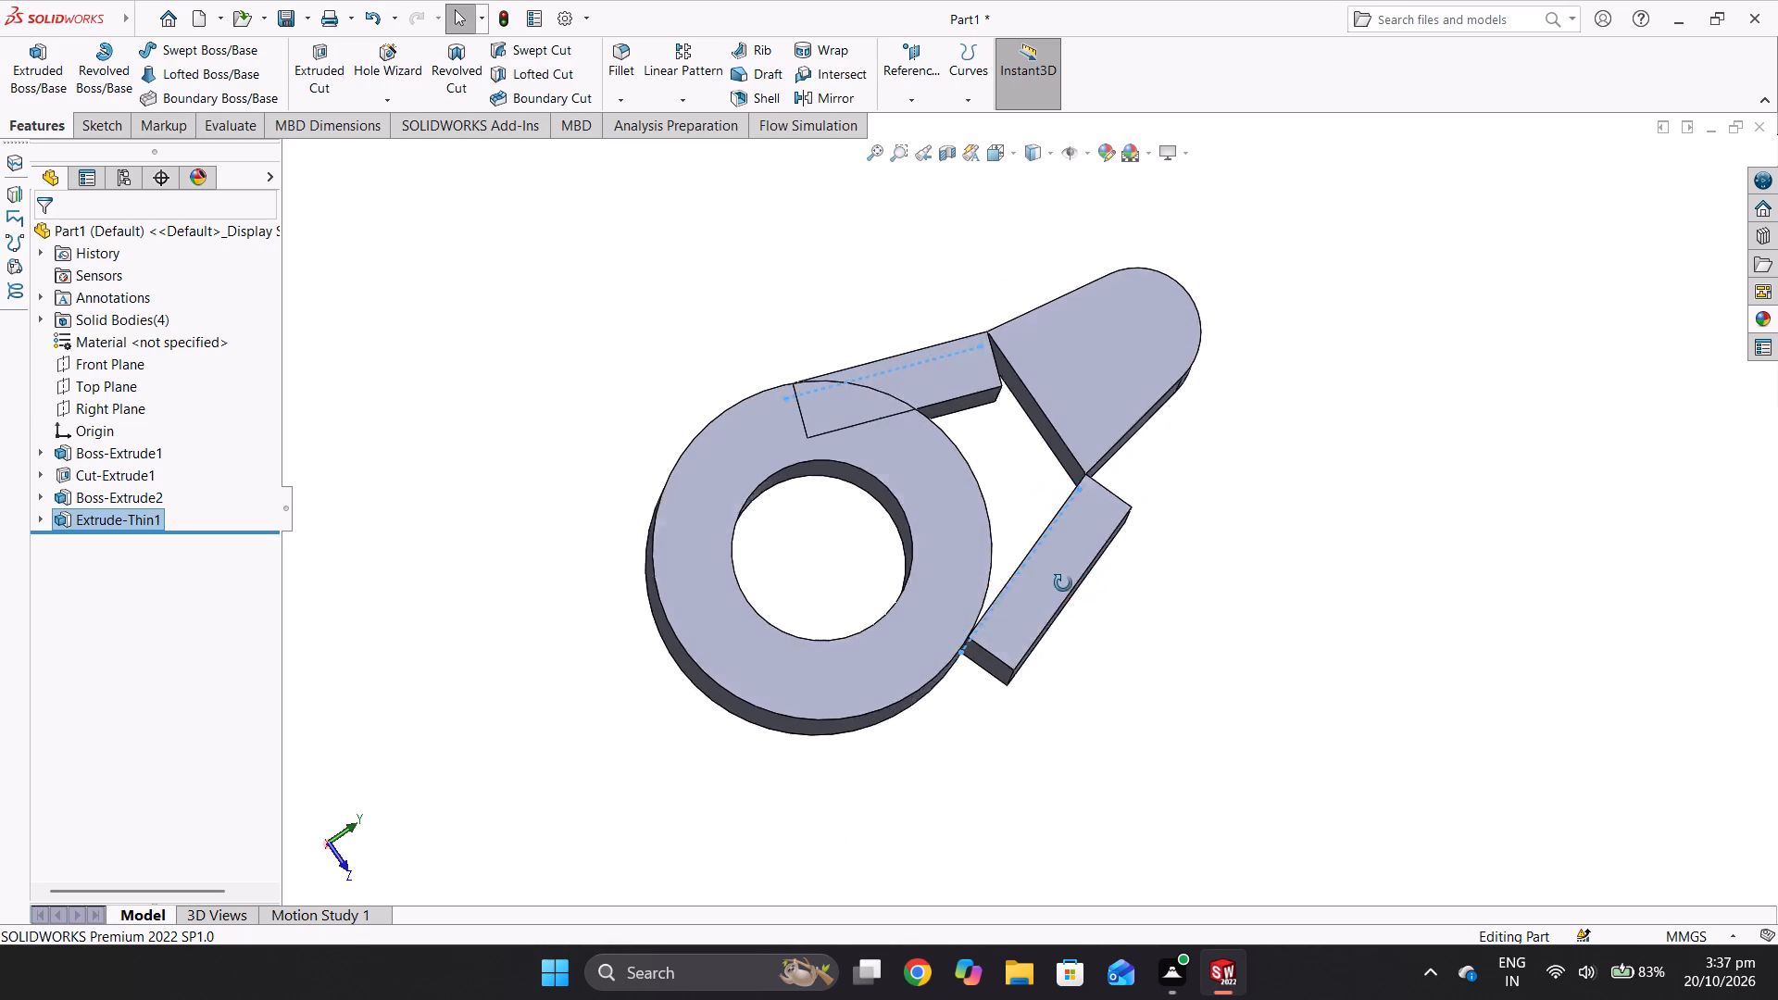
middle_drag(1063, 583, 1064, 590)
drag(982, 485, 1019, 511)
middle_drag(1019, 506, 1051, 621)
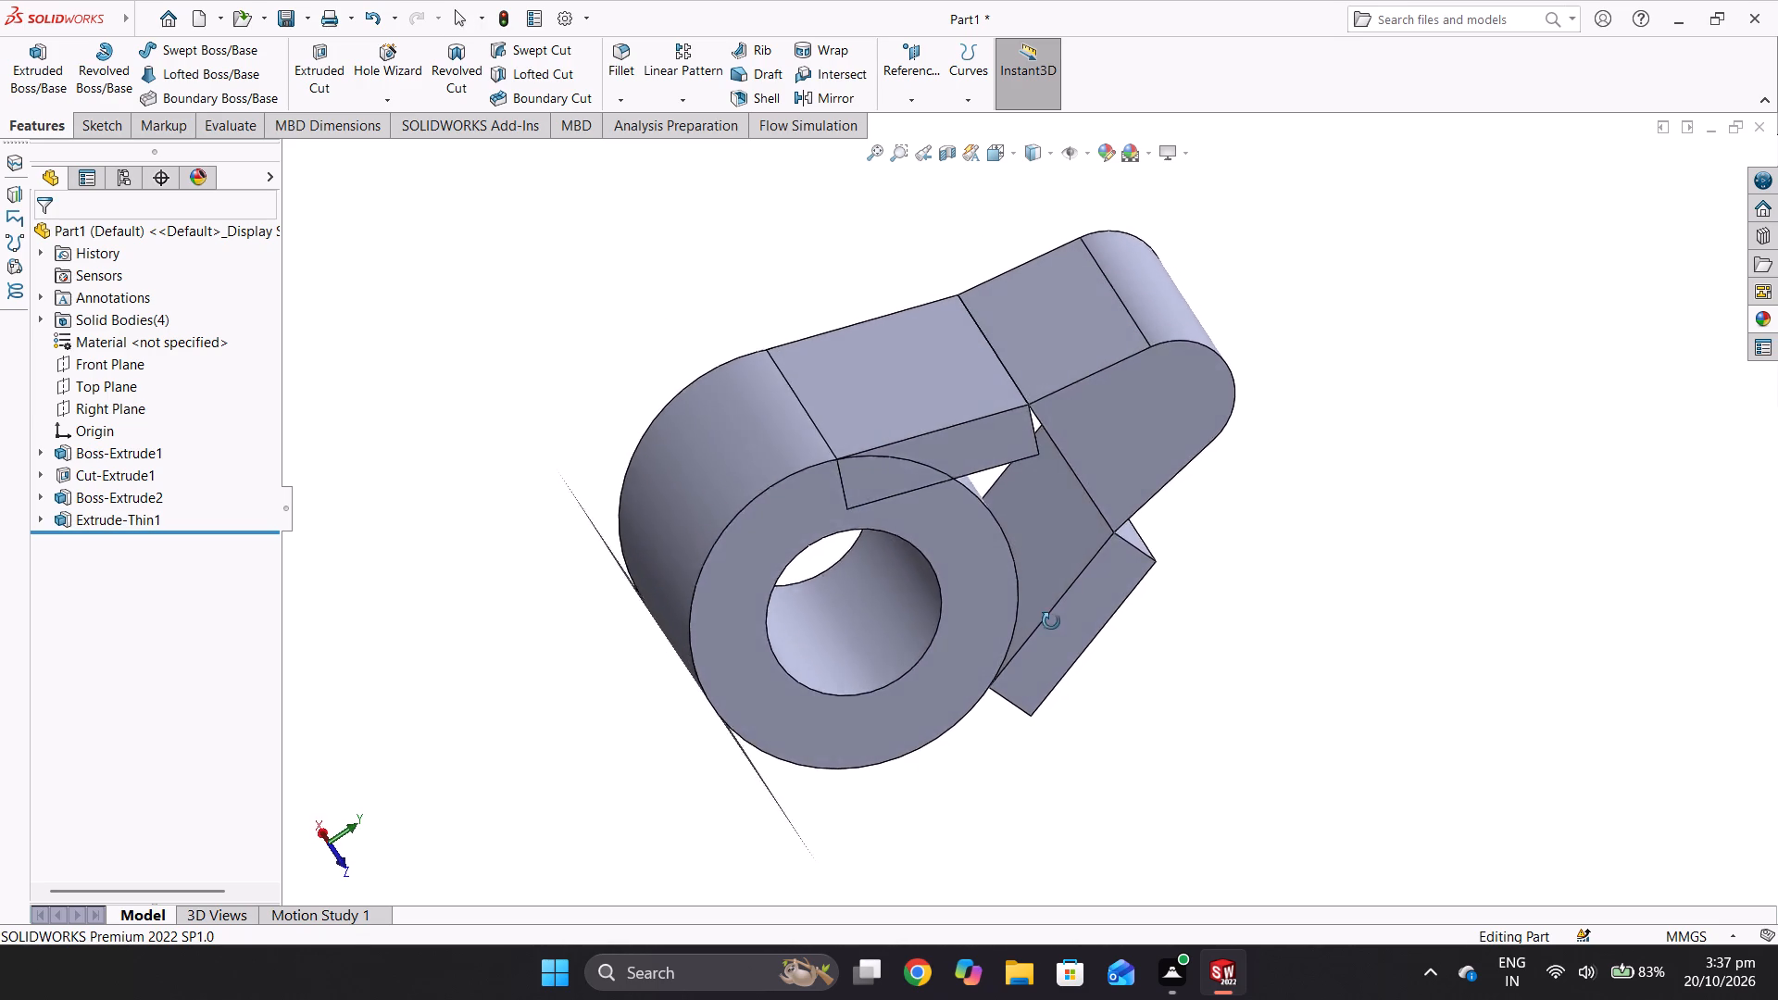
middle_drag(1051, 621, 1068, 660)
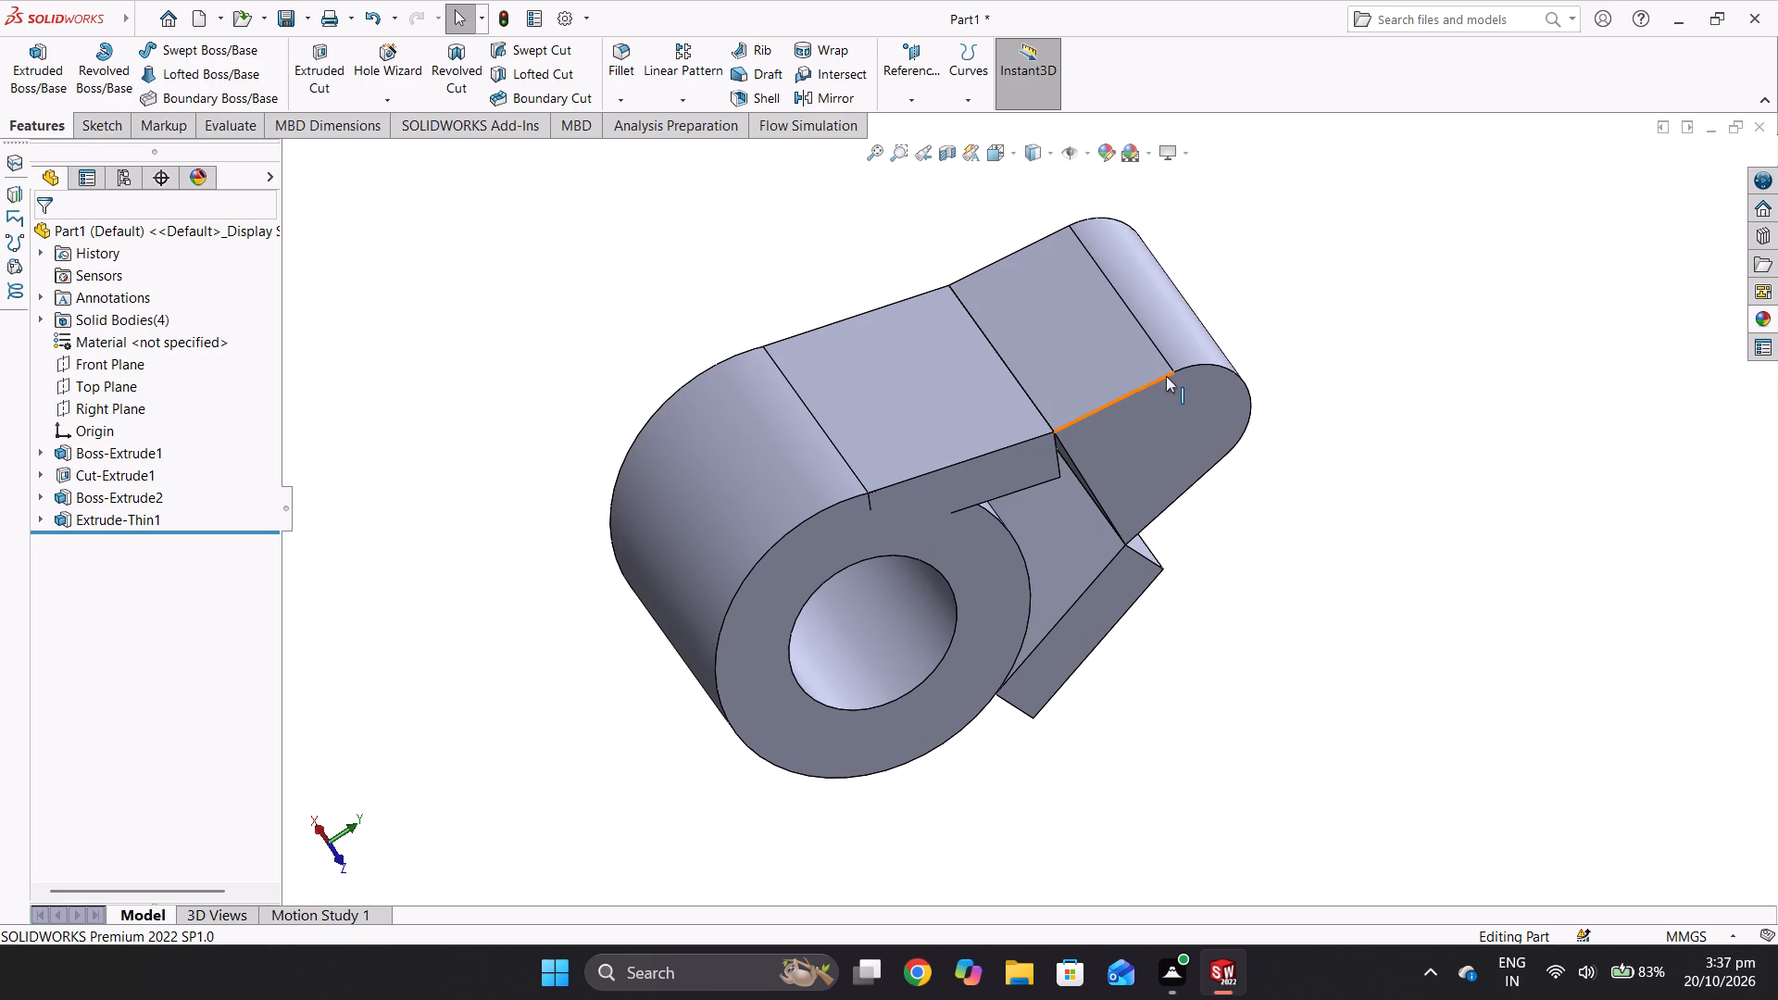
middle_drag(1160, 381, 1024, 820)
middle_drag(933, 424, 941, 507)
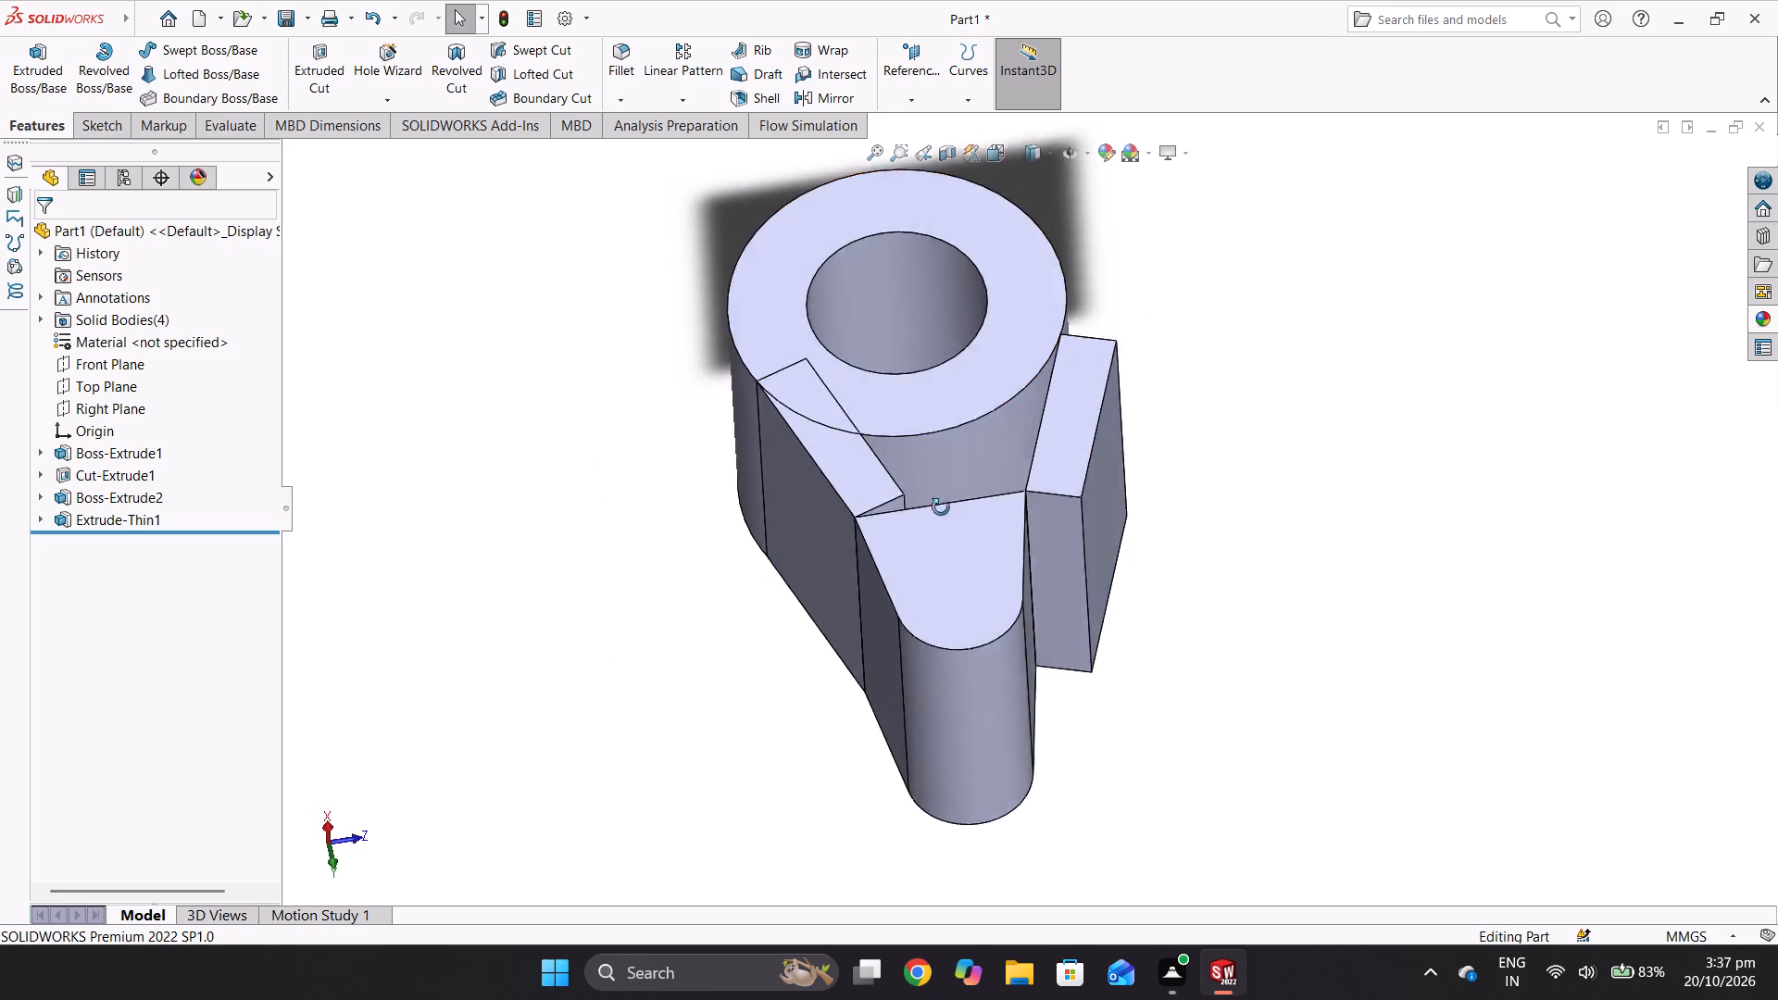
middle_drag(941, 507, 943, 672)
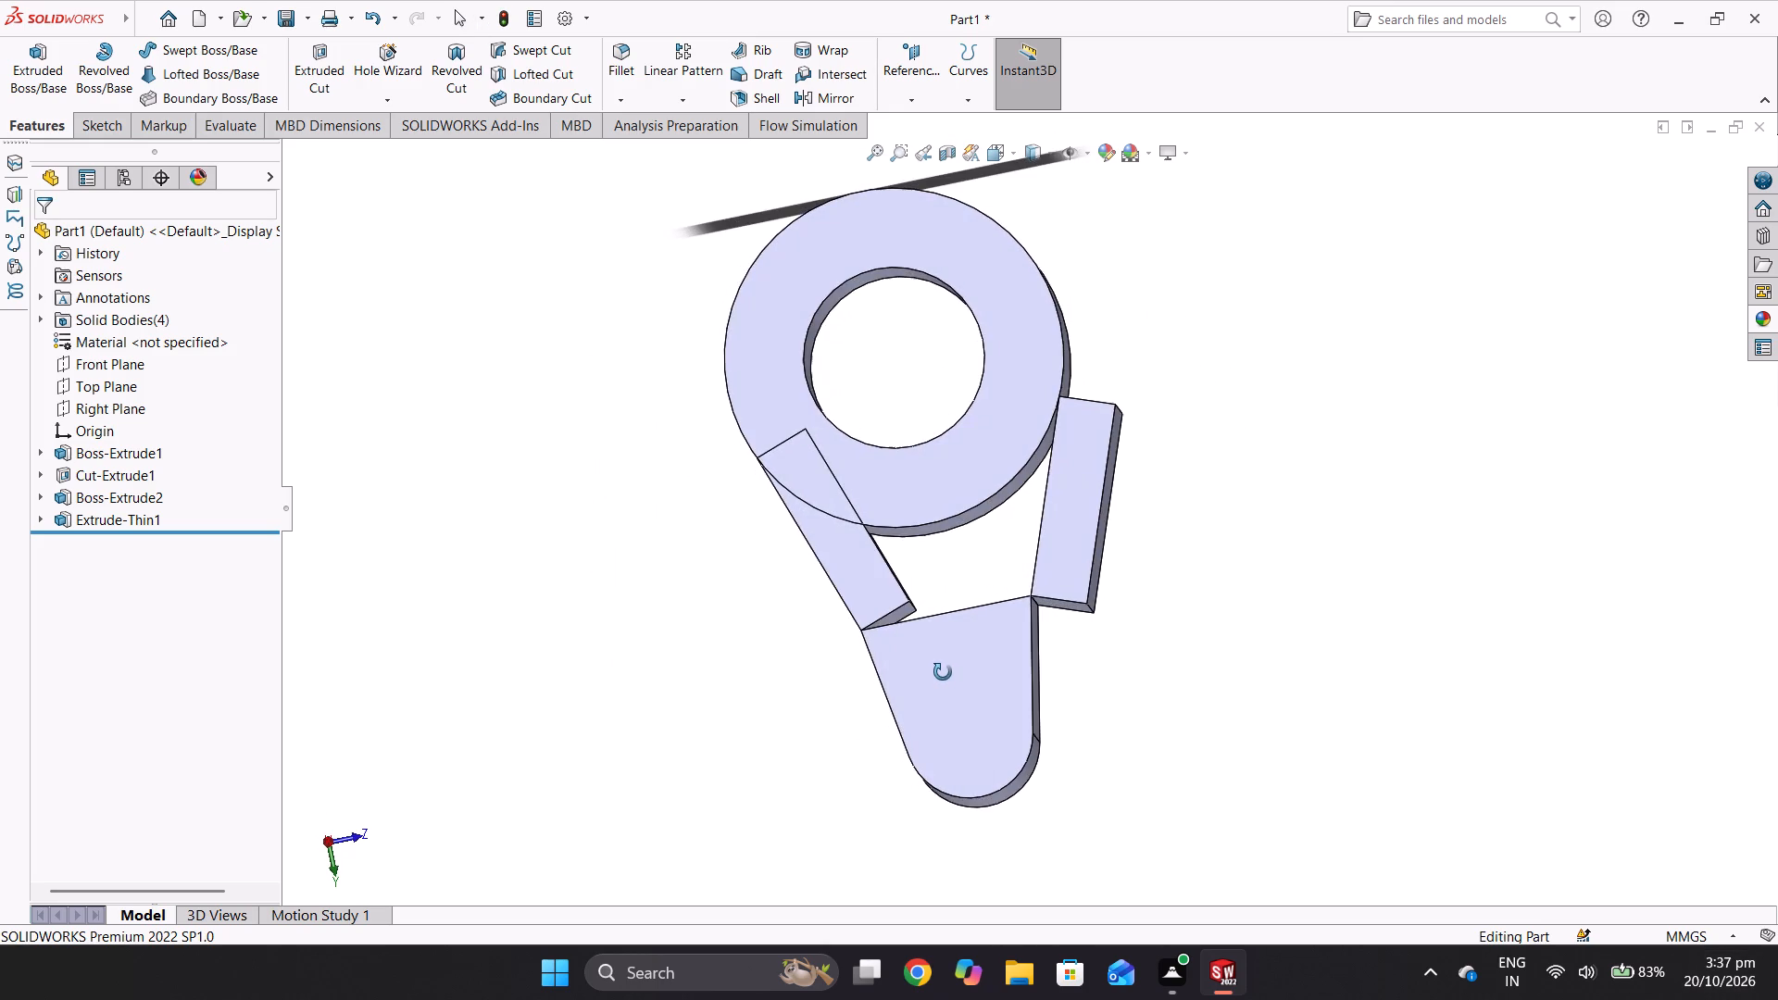
middle_drag(943, 672, 960, 682)
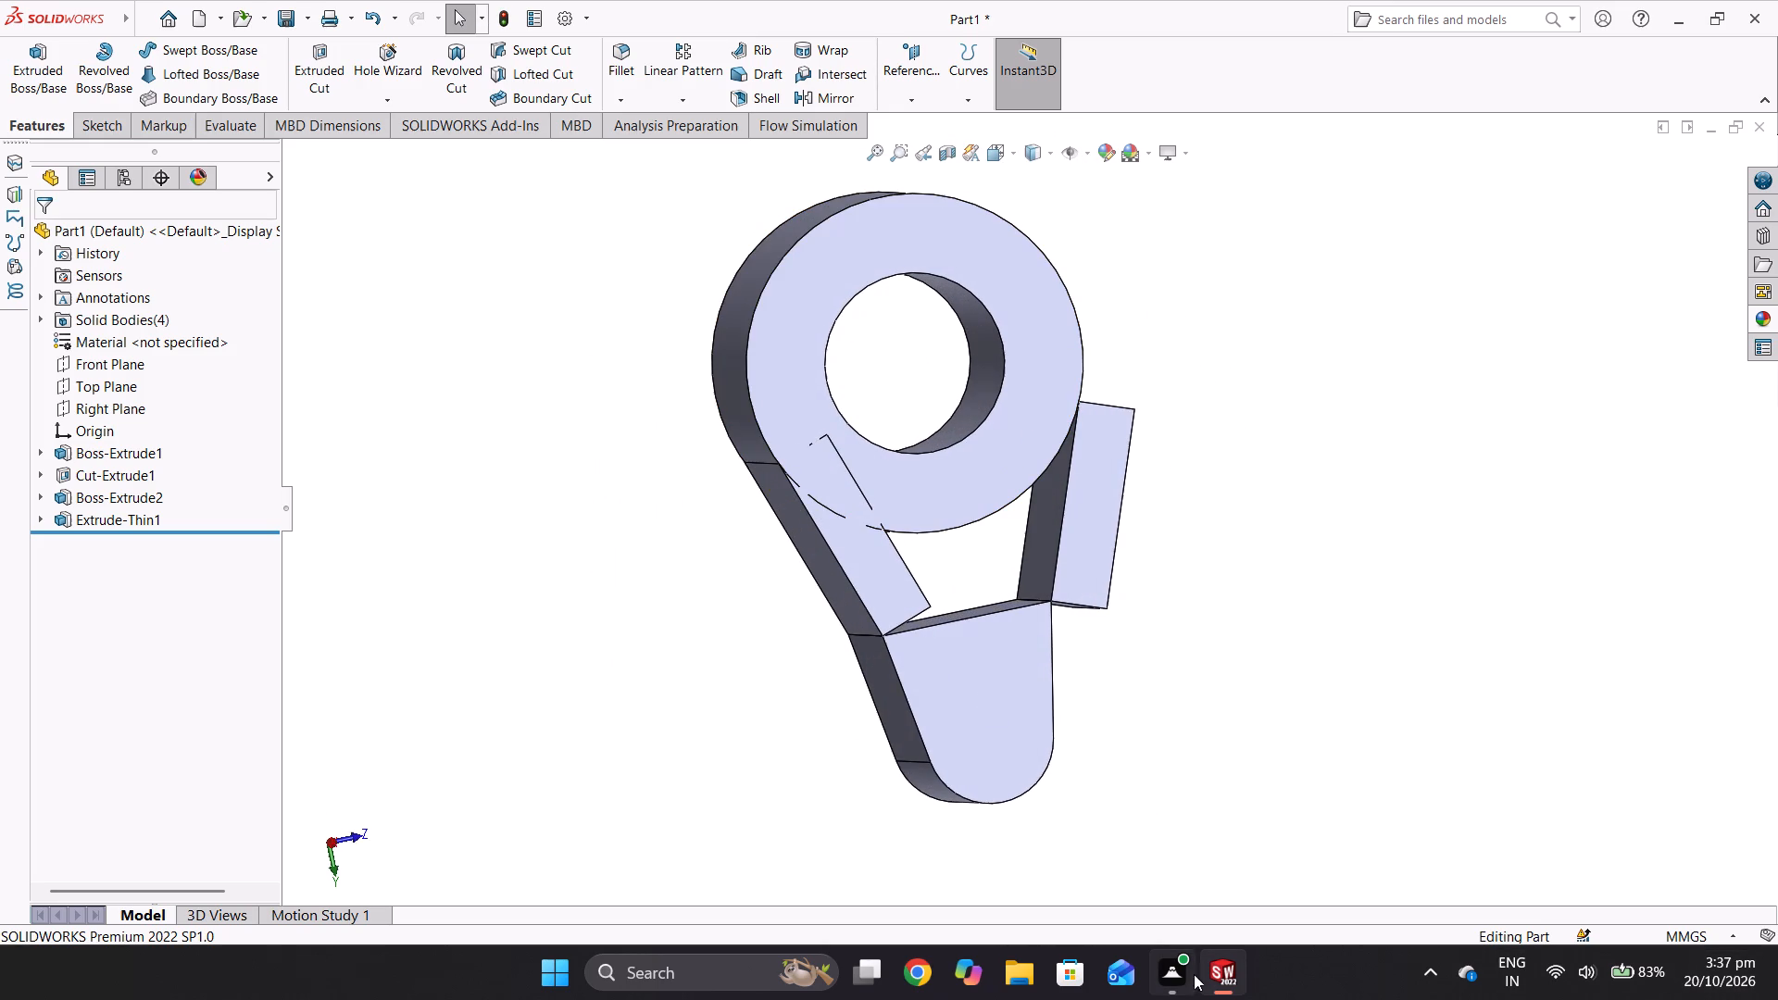
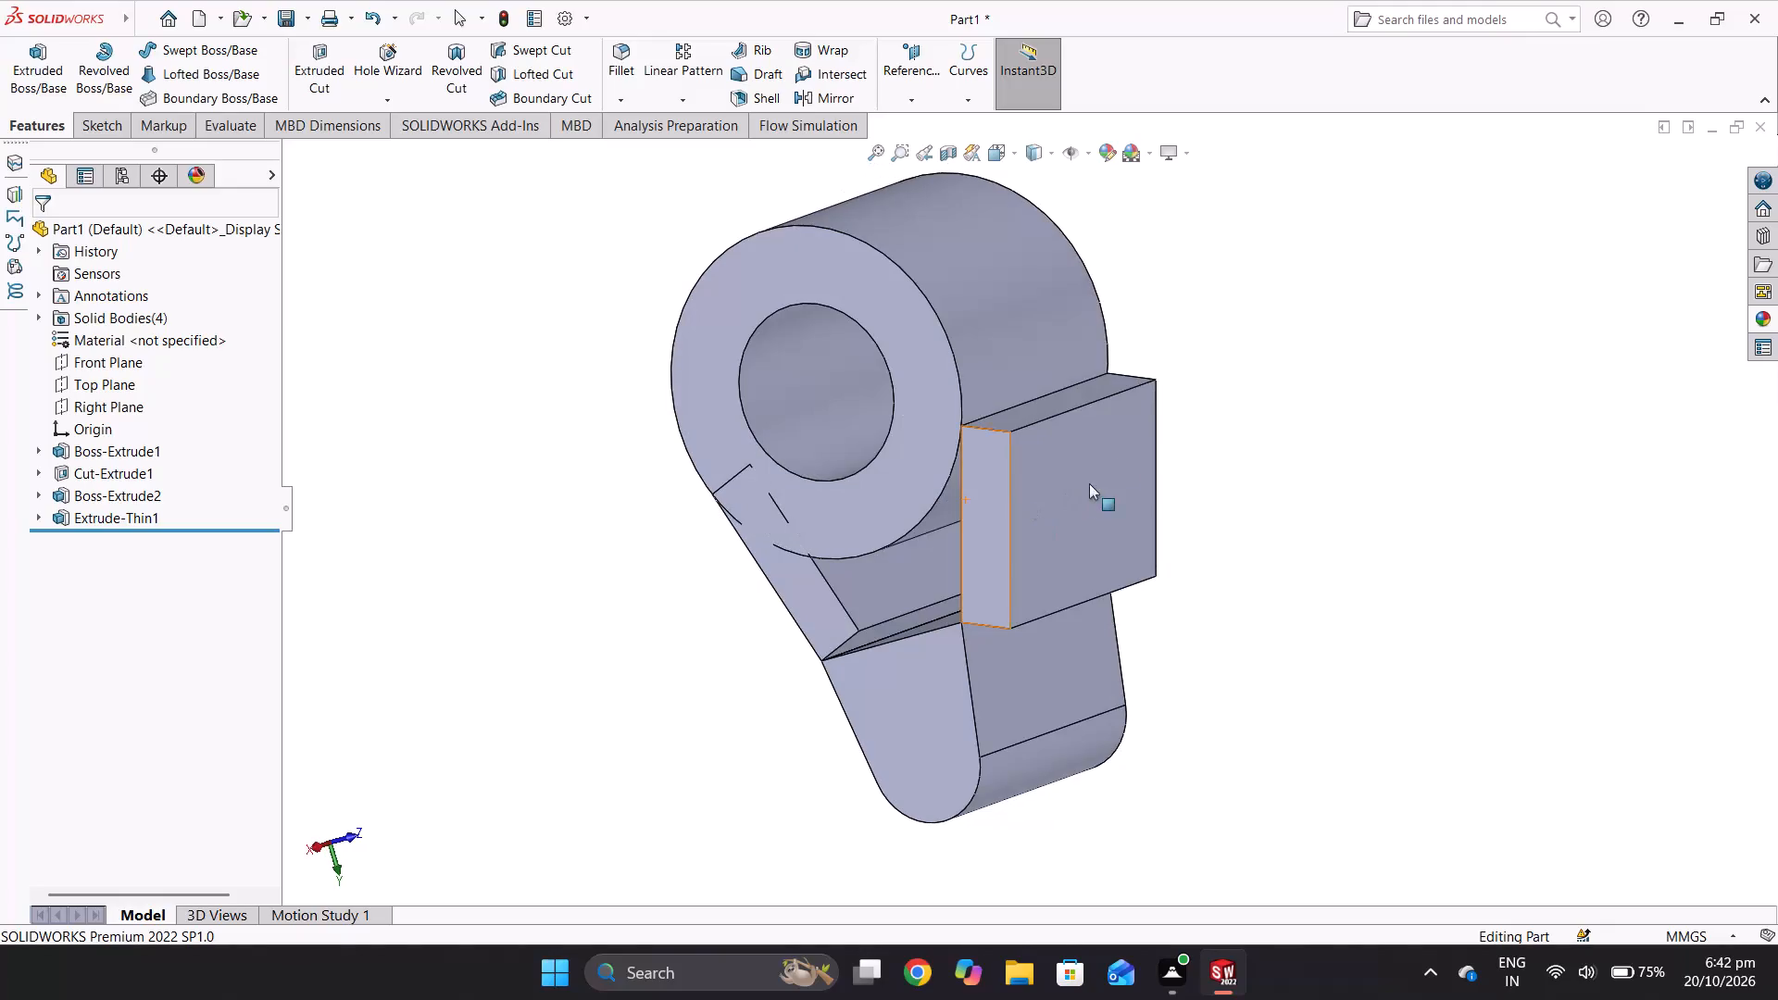
Delete the round-ended block extrusion together with the thin connecting walls and the sketch that depend on it.
middle_drag(1109, 457, 938, 531)
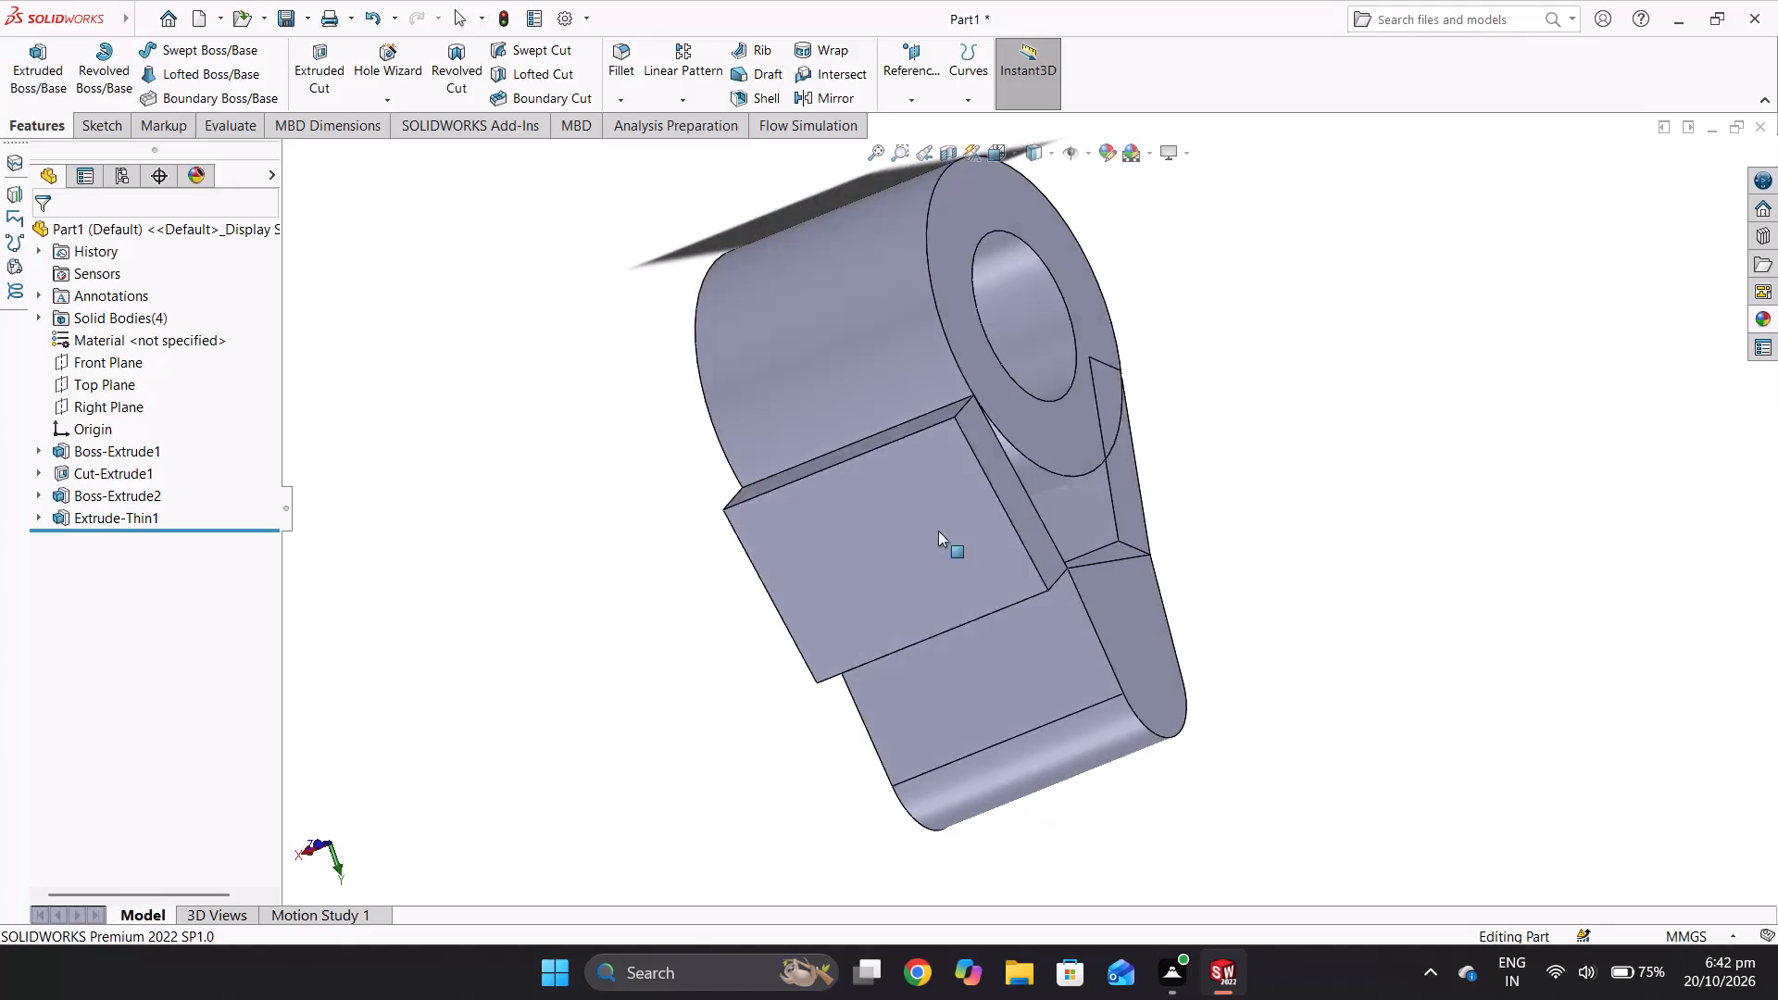
middle_drag(938, 531, 935, 556)
middle_drag(1004, 382, 919, 499)
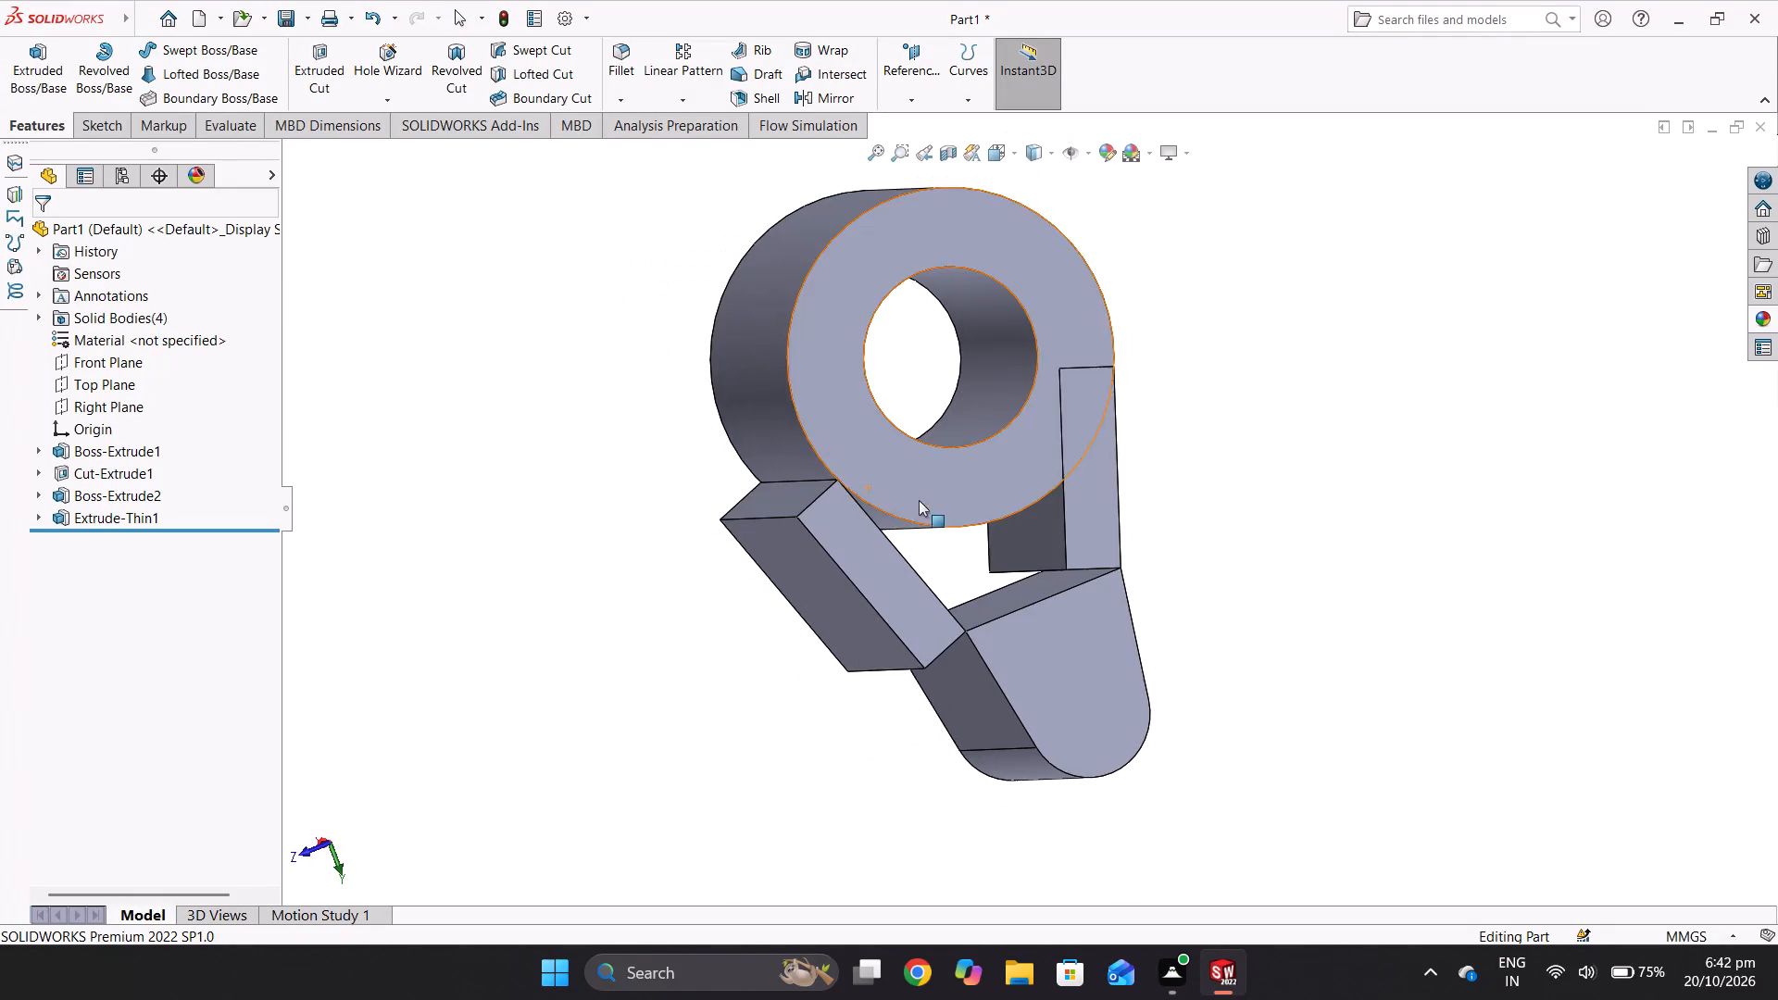
scroll(1033, 468, up, 1)
scroll(1042, 430, down, 1)
scroll(1042, 430, up, 2)
middle_drag(1076, 424, 1030, 435)
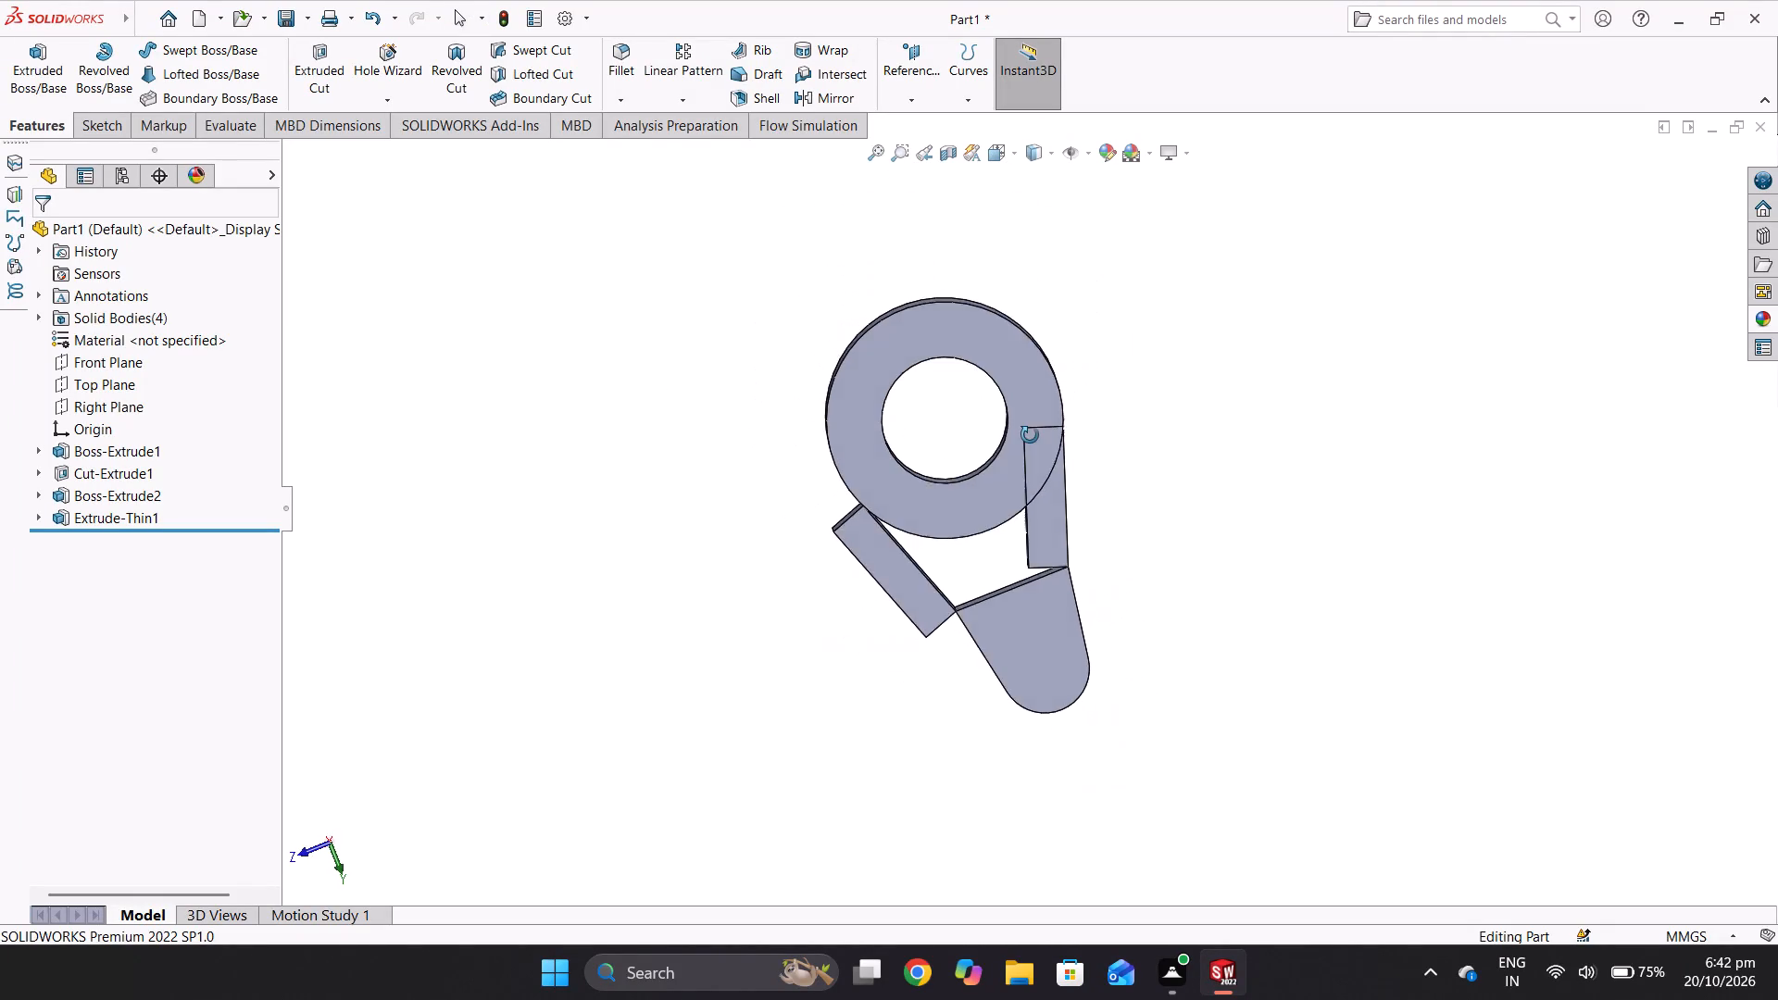
middle_drag(1030, 435, 914, 363)
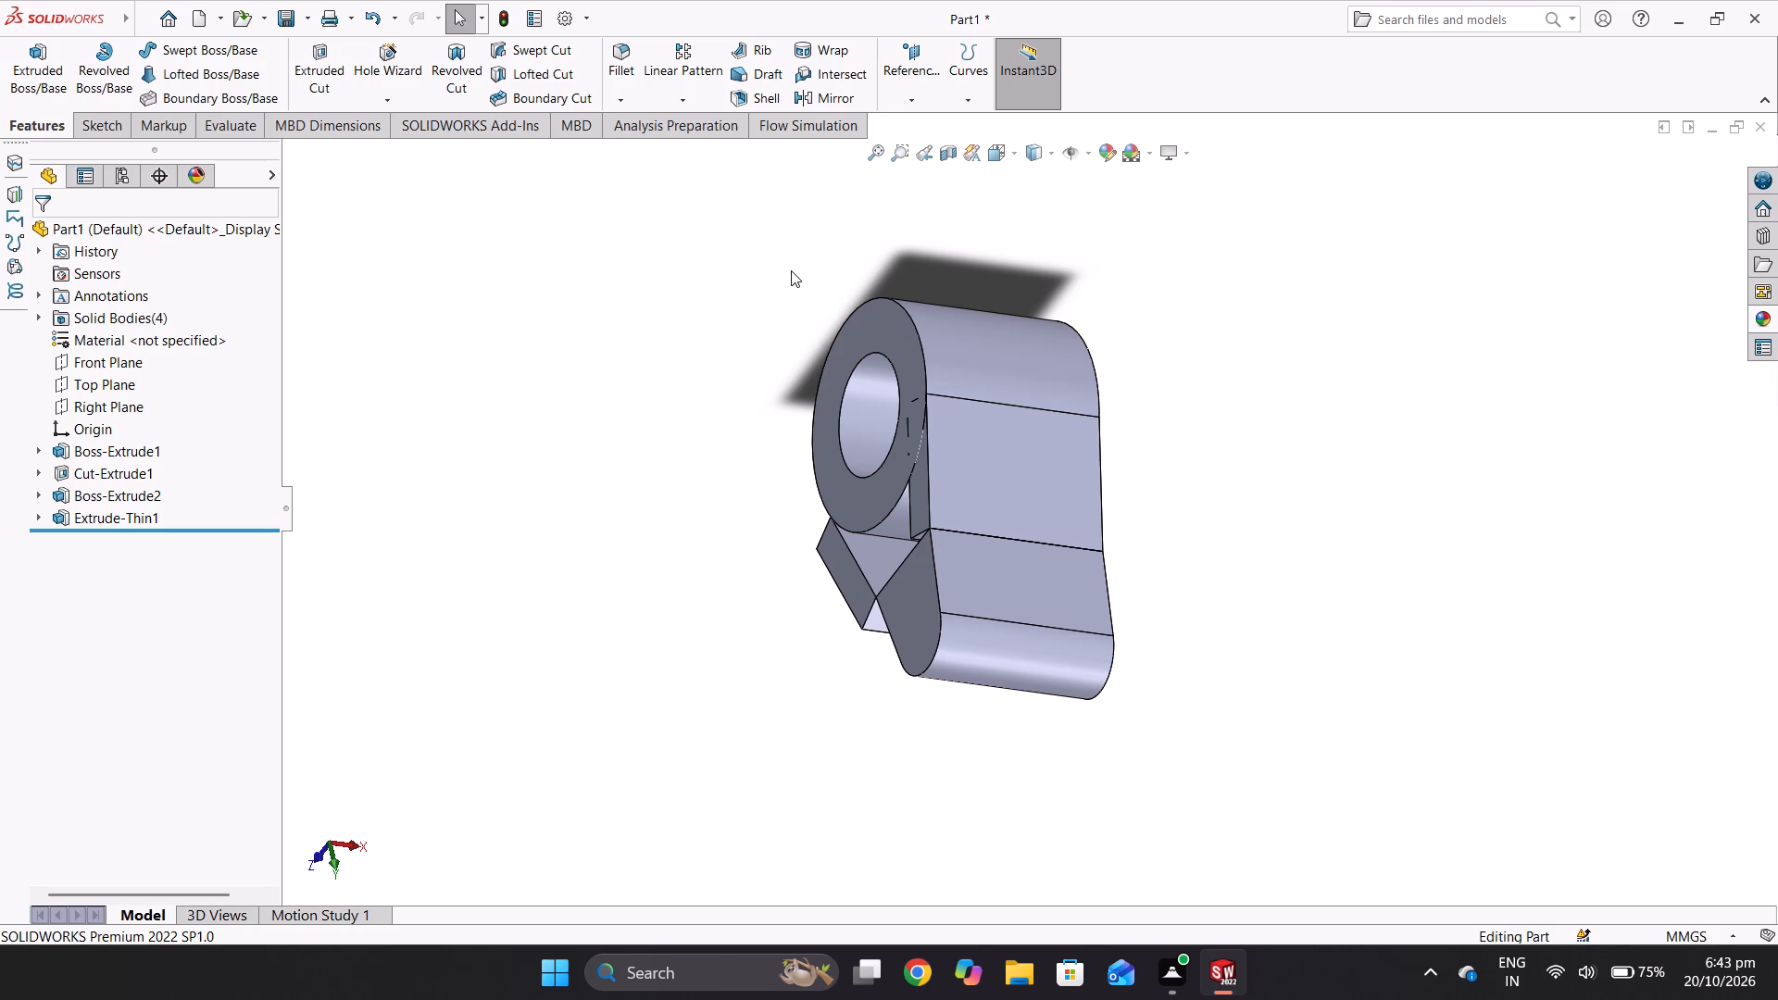
click(955, 575)
key(Delete)
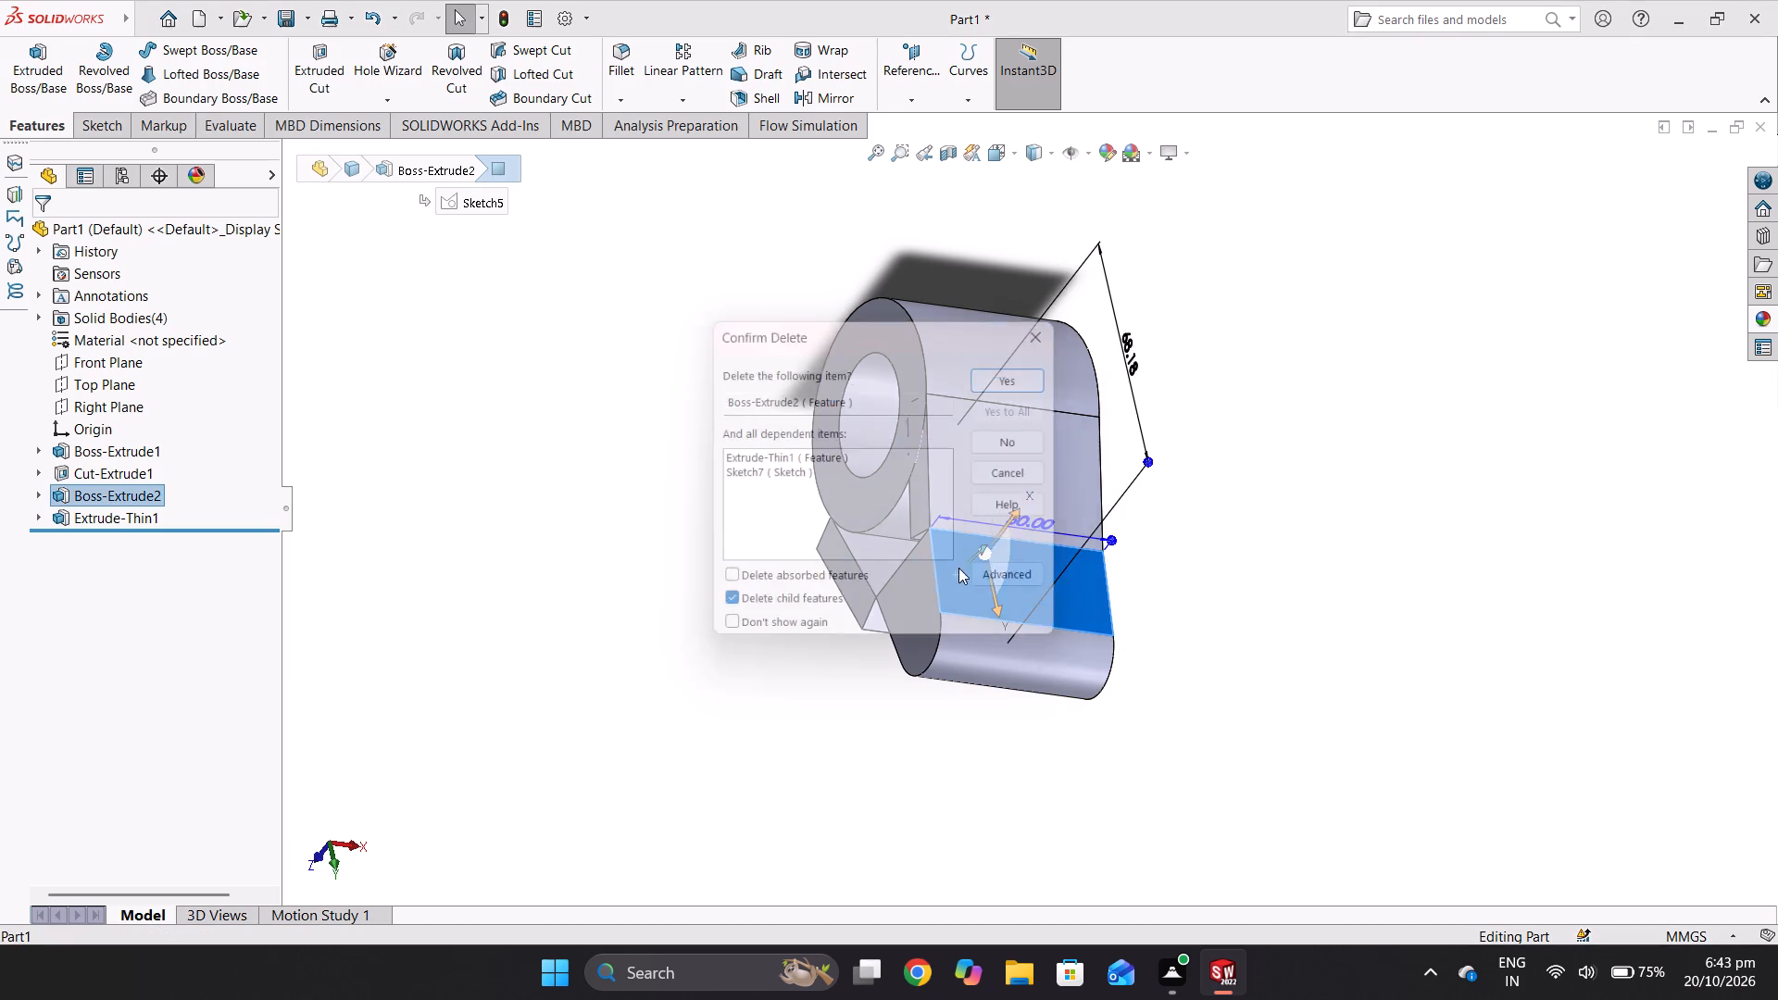
click(1035, 364)
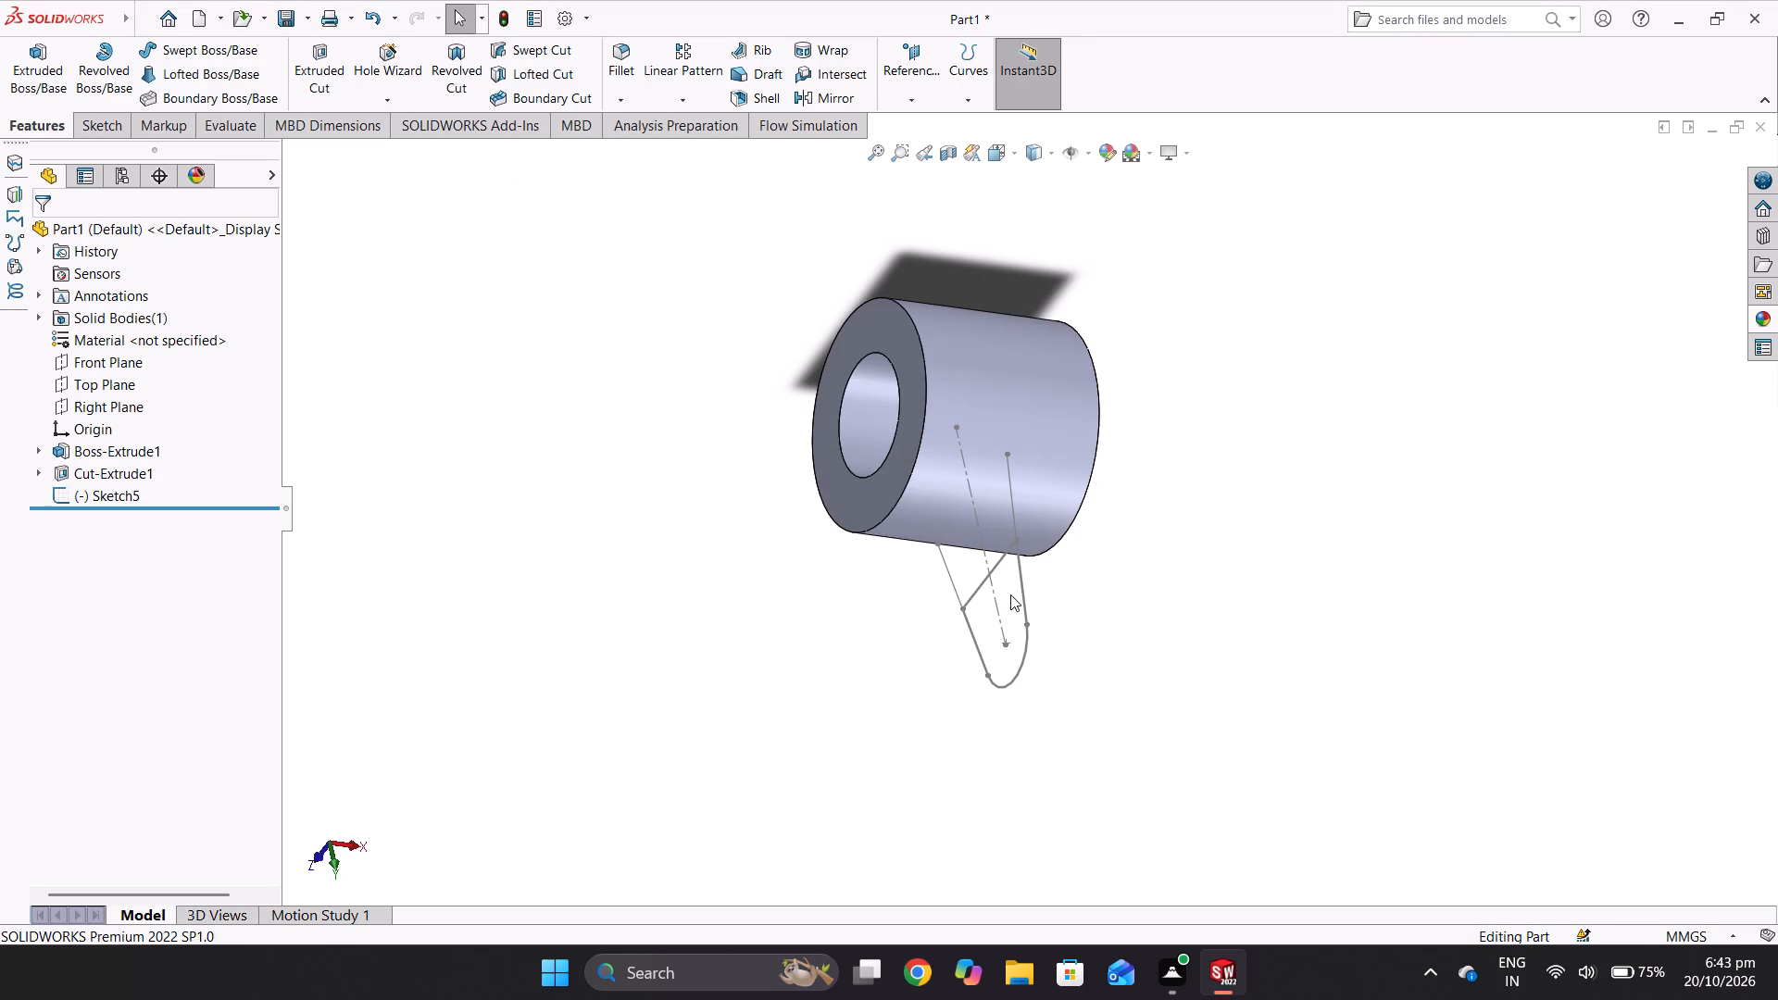
Delete the leftover round-ended block profile sketch beside the bored cylinder.
middle_drag(1015, 600, 1057, 270)
middle_drag(1016, 538, 802, 384)
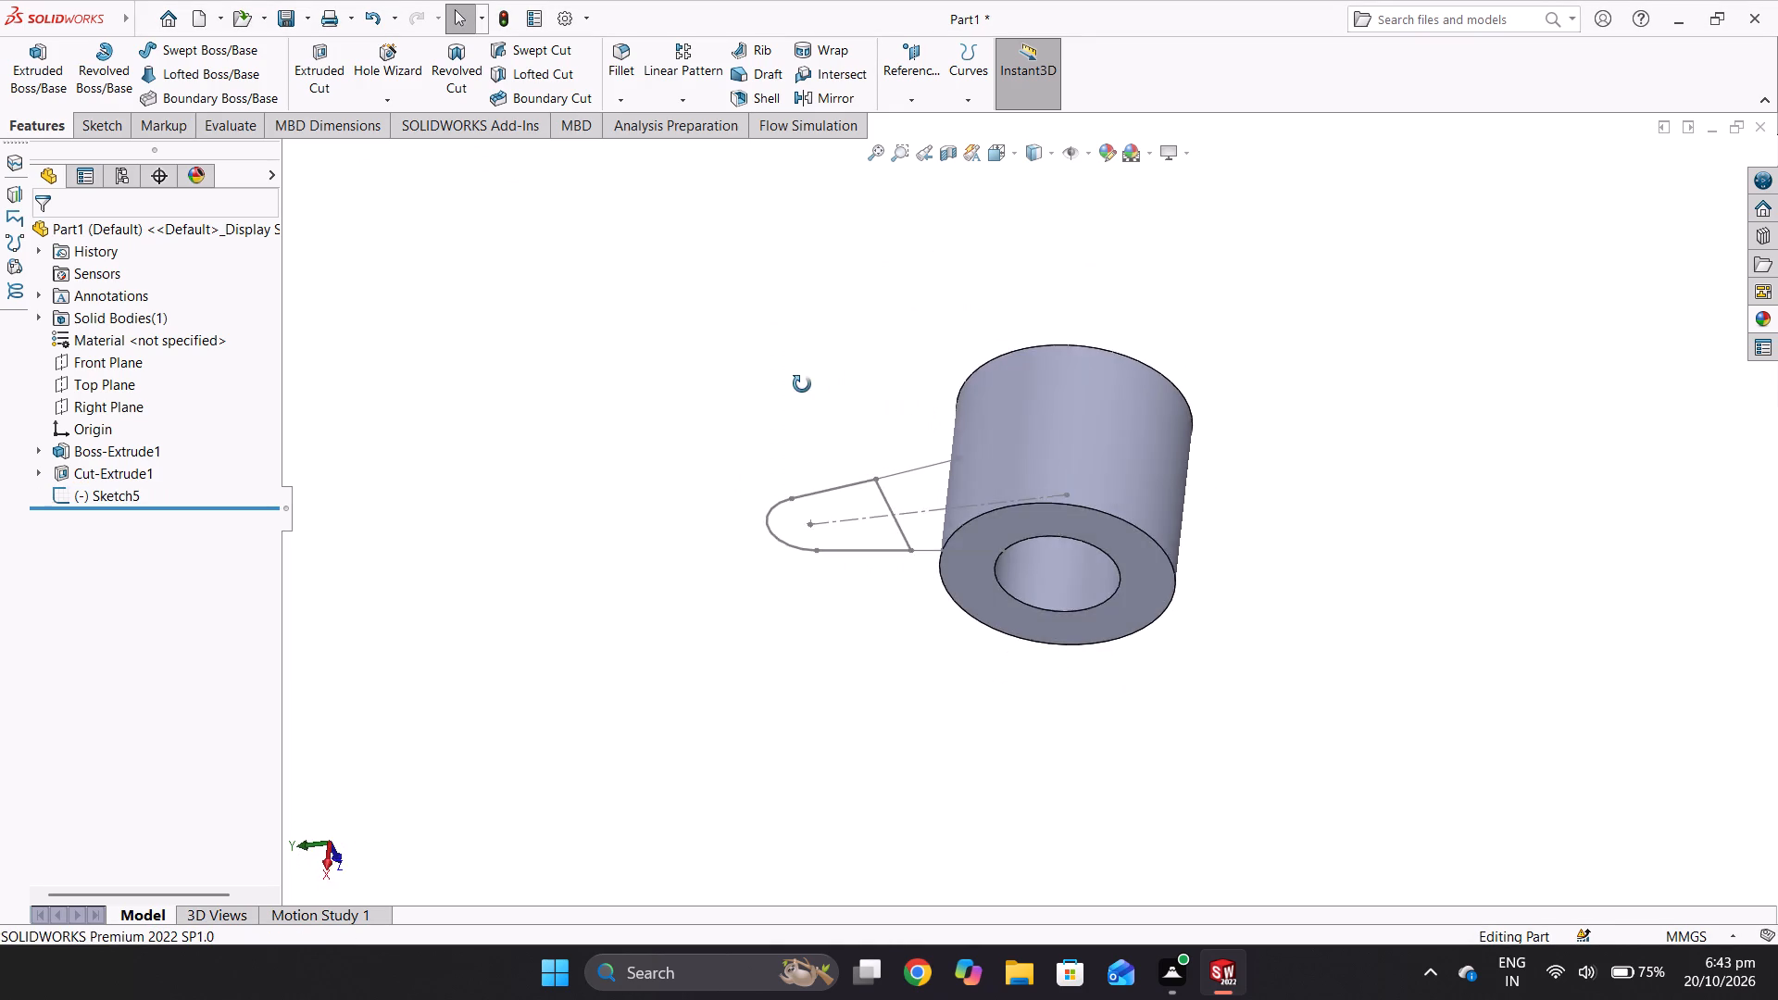
middle_drag(802, 384, 841, 312)
middle_drag(754, 623, 844, 436)
click(839, 466)
key(Delete)
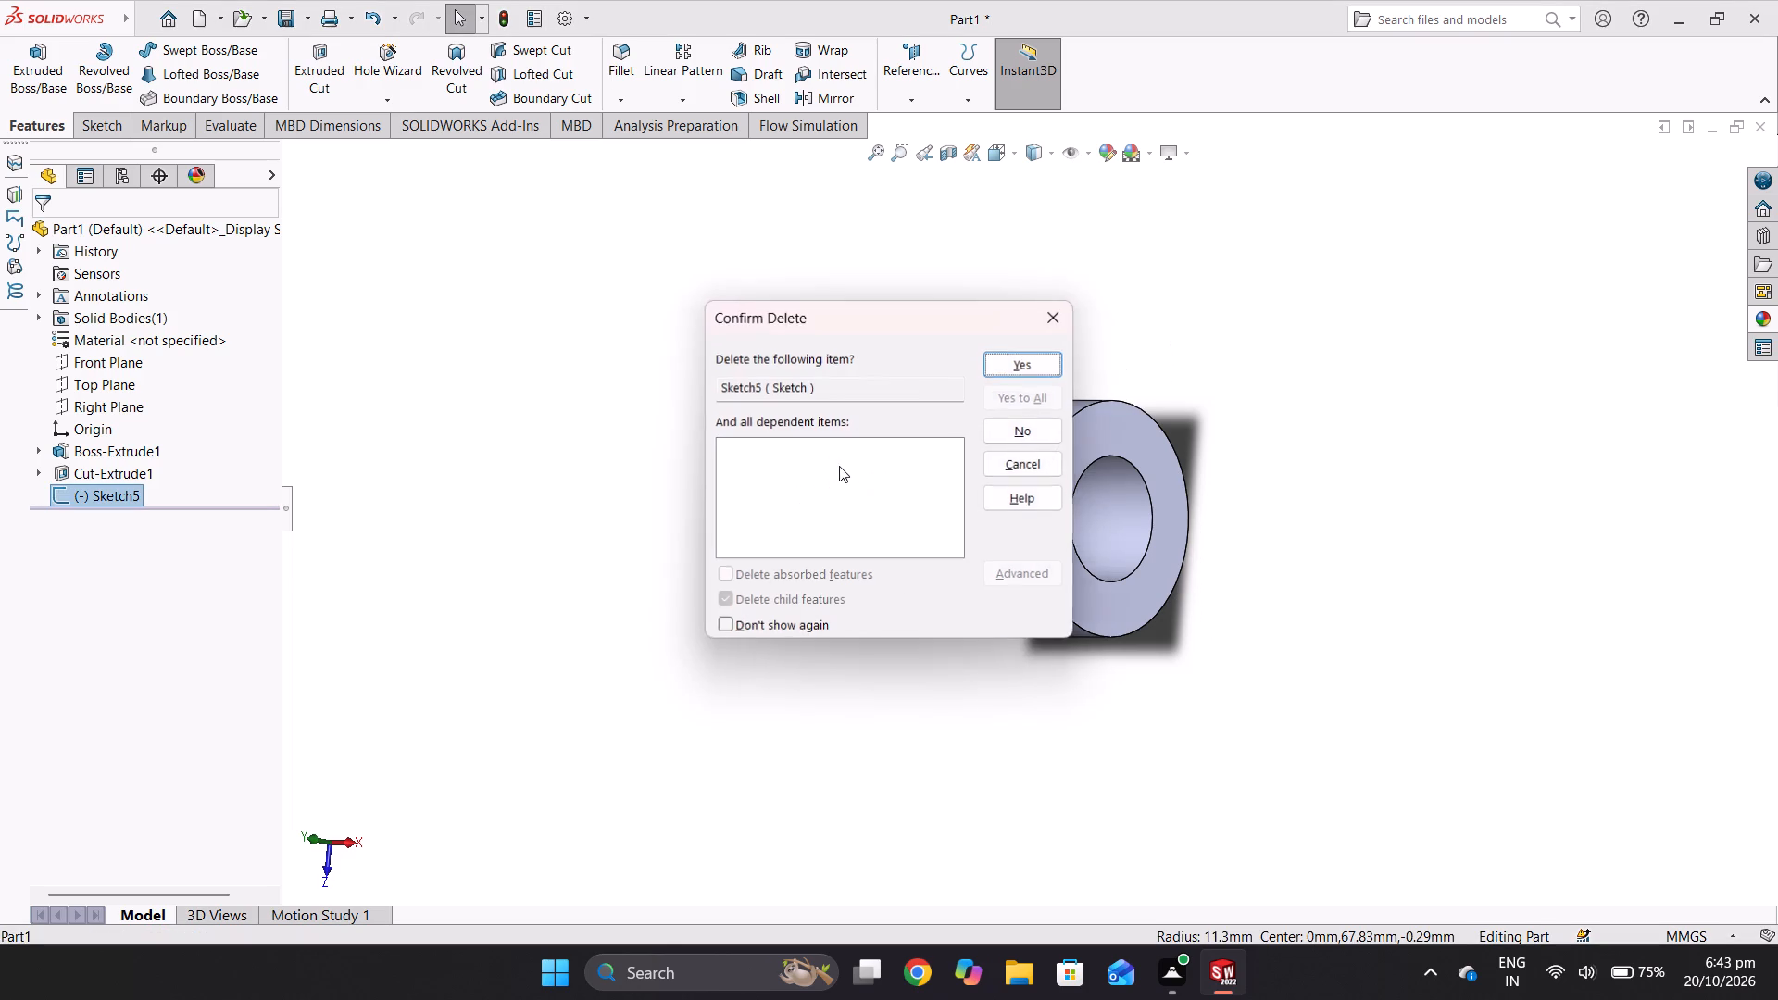
click(1008, 371)
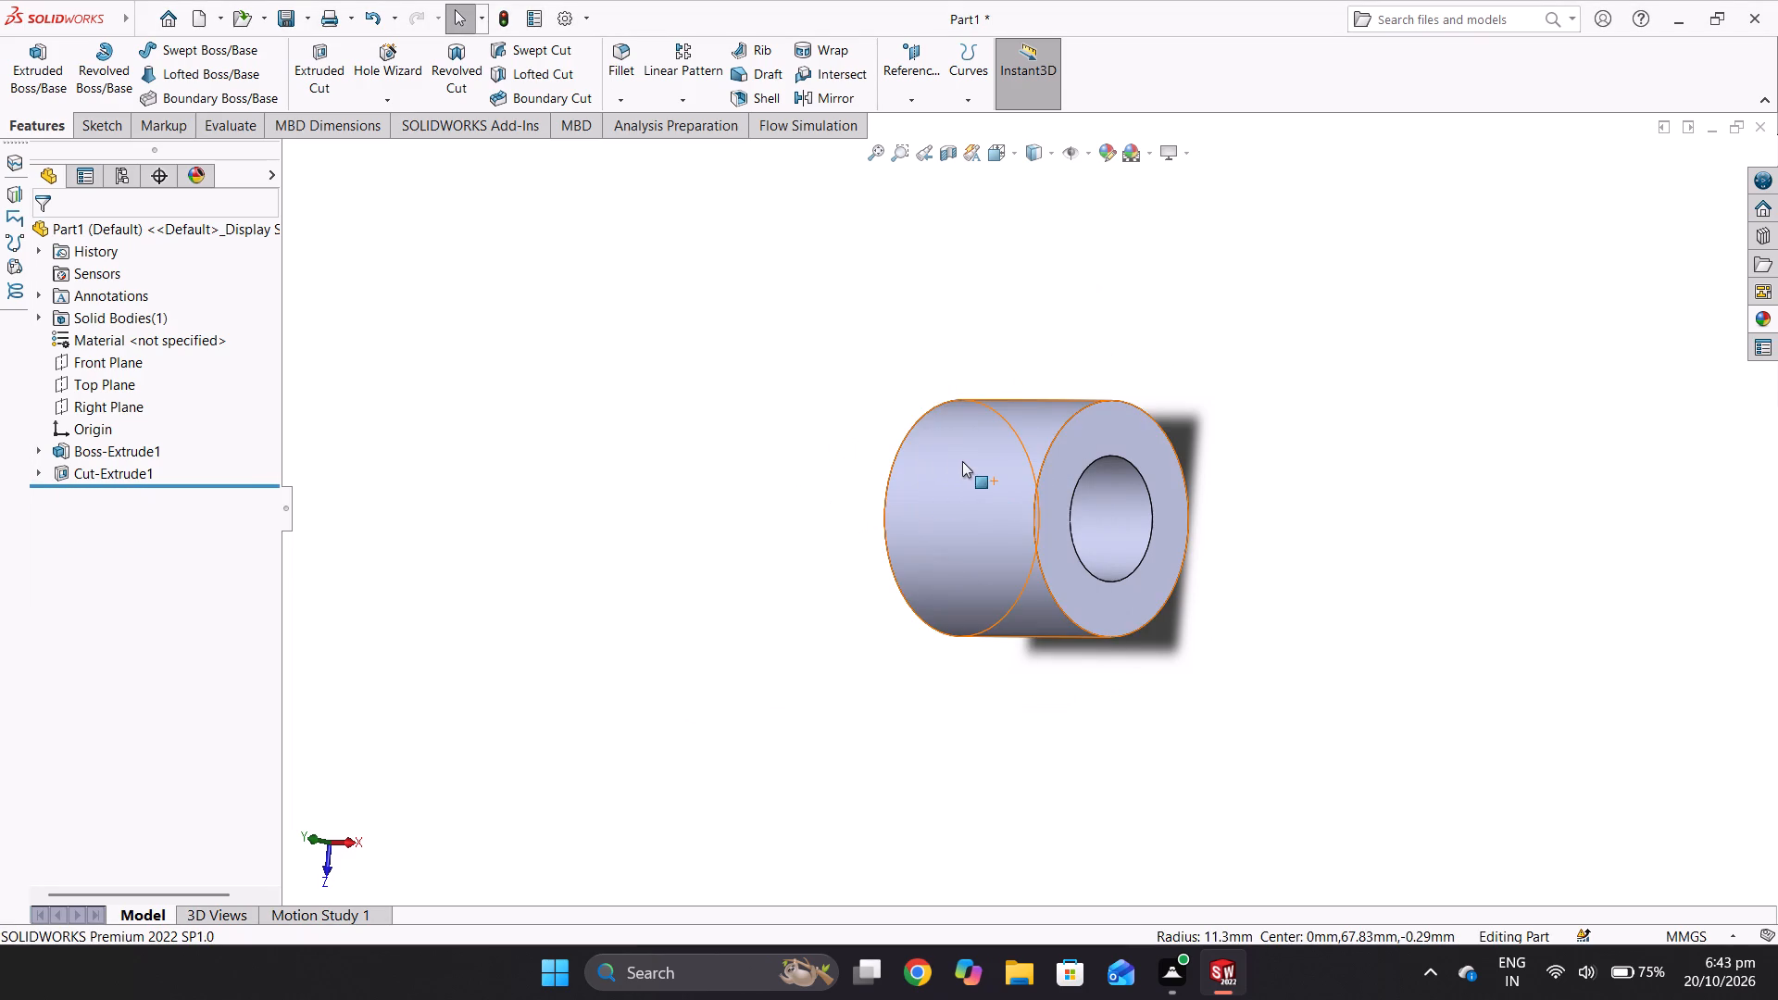
Examine the bored cylinder from all sides, including both end faces and the through hole.
middle_drag(965, 466, 1101, 307)
scroll(987, 421, up, 1)
middle_drag(1058, 465, 1160, 422)
middle_drag(1039, 510, 1121, 590)
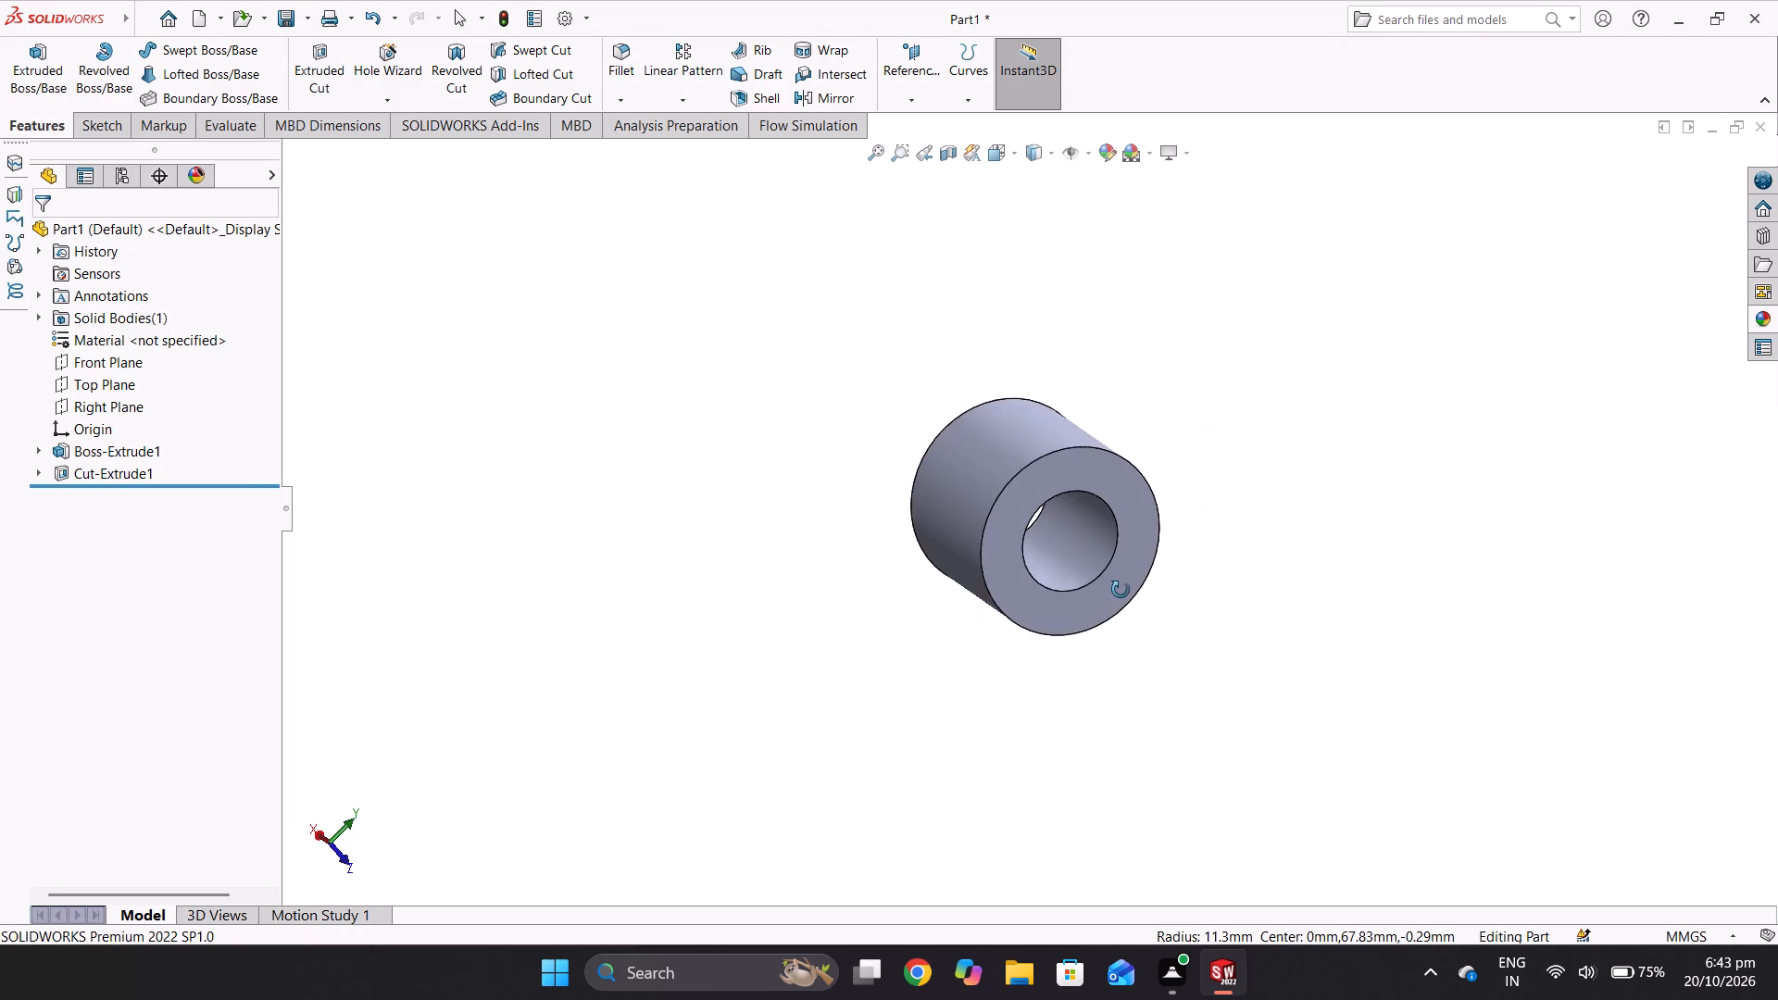
middle_drag(1121, 590, 1019, 595)
middle_drag(1045, 702, 1078, 669)
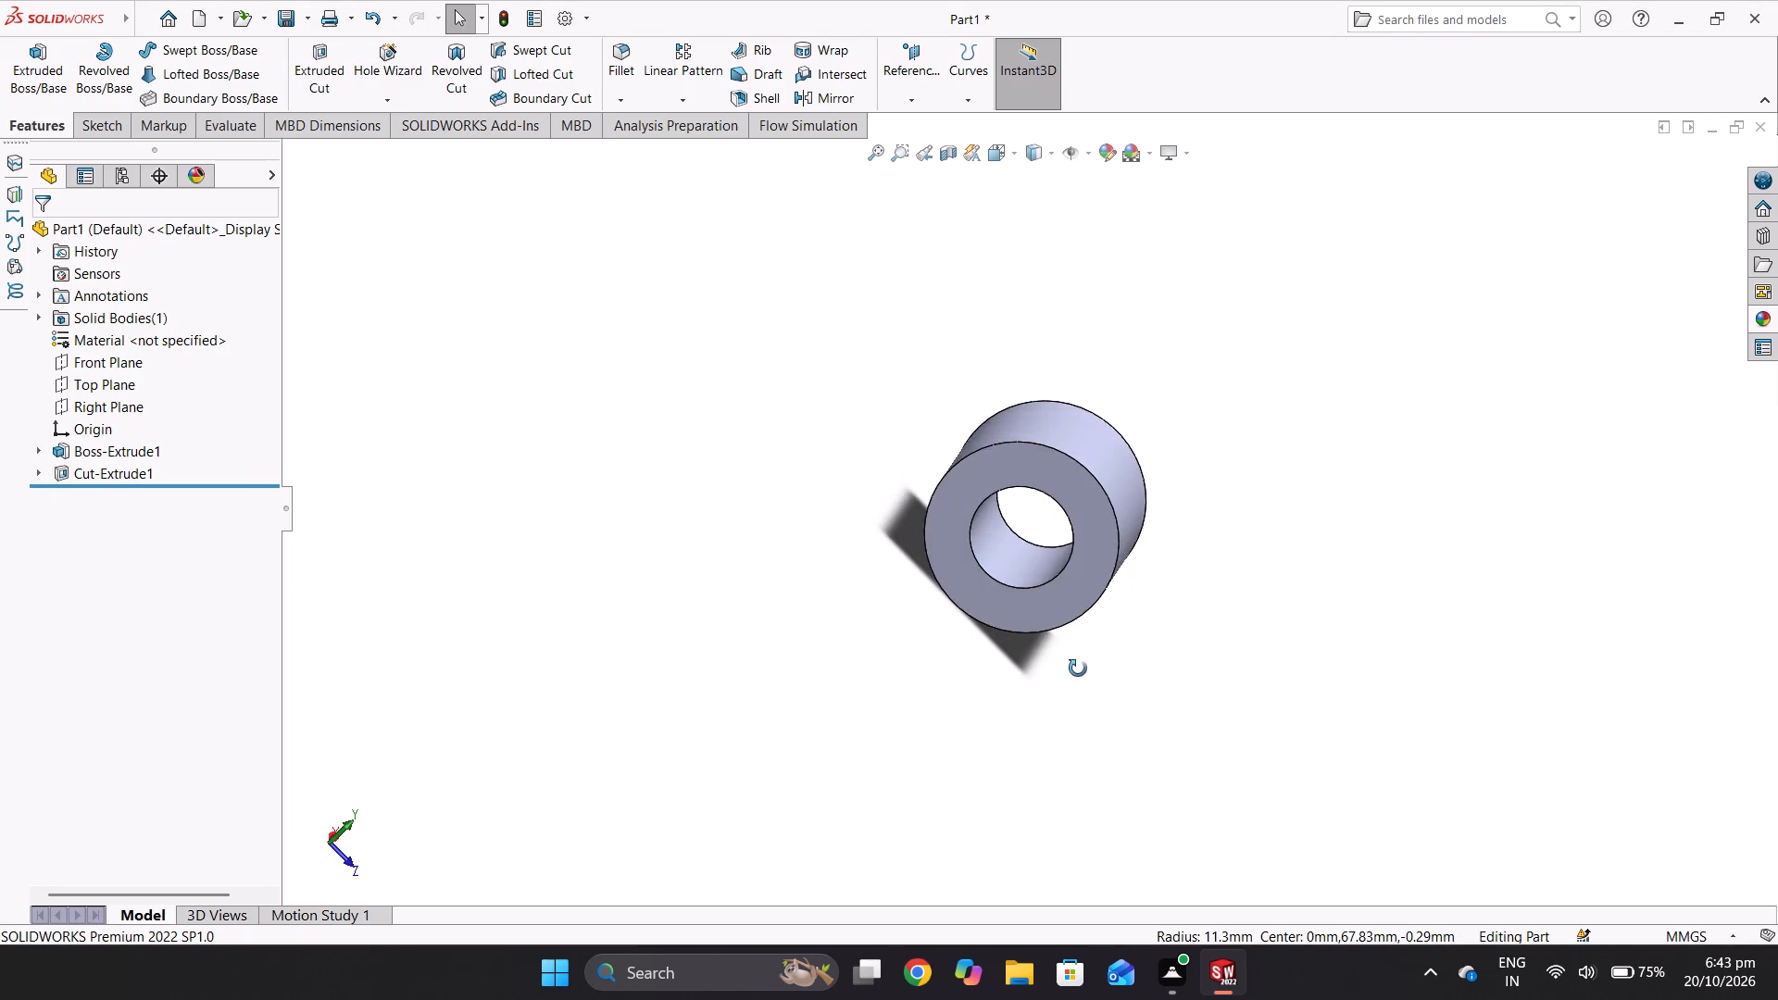
middle_drag(1078, 669, 1081, 653)
scroll(1067, 448, down, 5)
middle_drag(986, 579, 1032, 483)
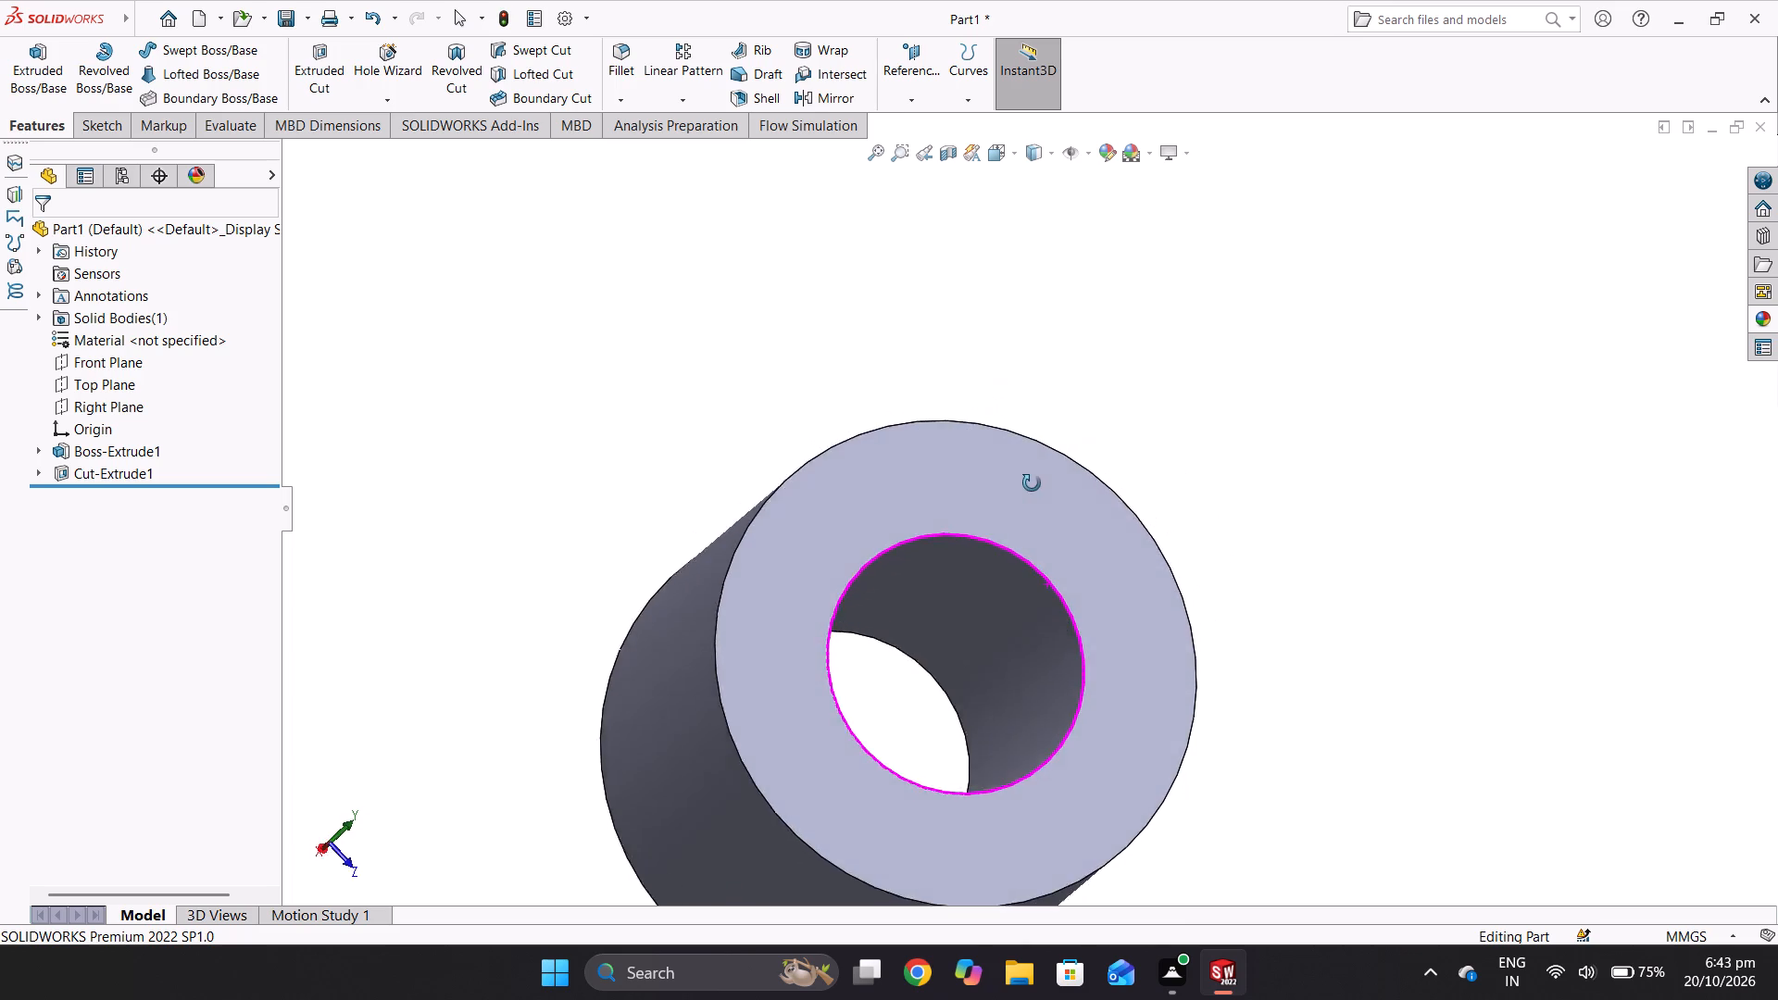
middle_drag(1032, 483, 997, 568)
scroll(987, 588, down, 1)
scroll(987, 588, up, 2)
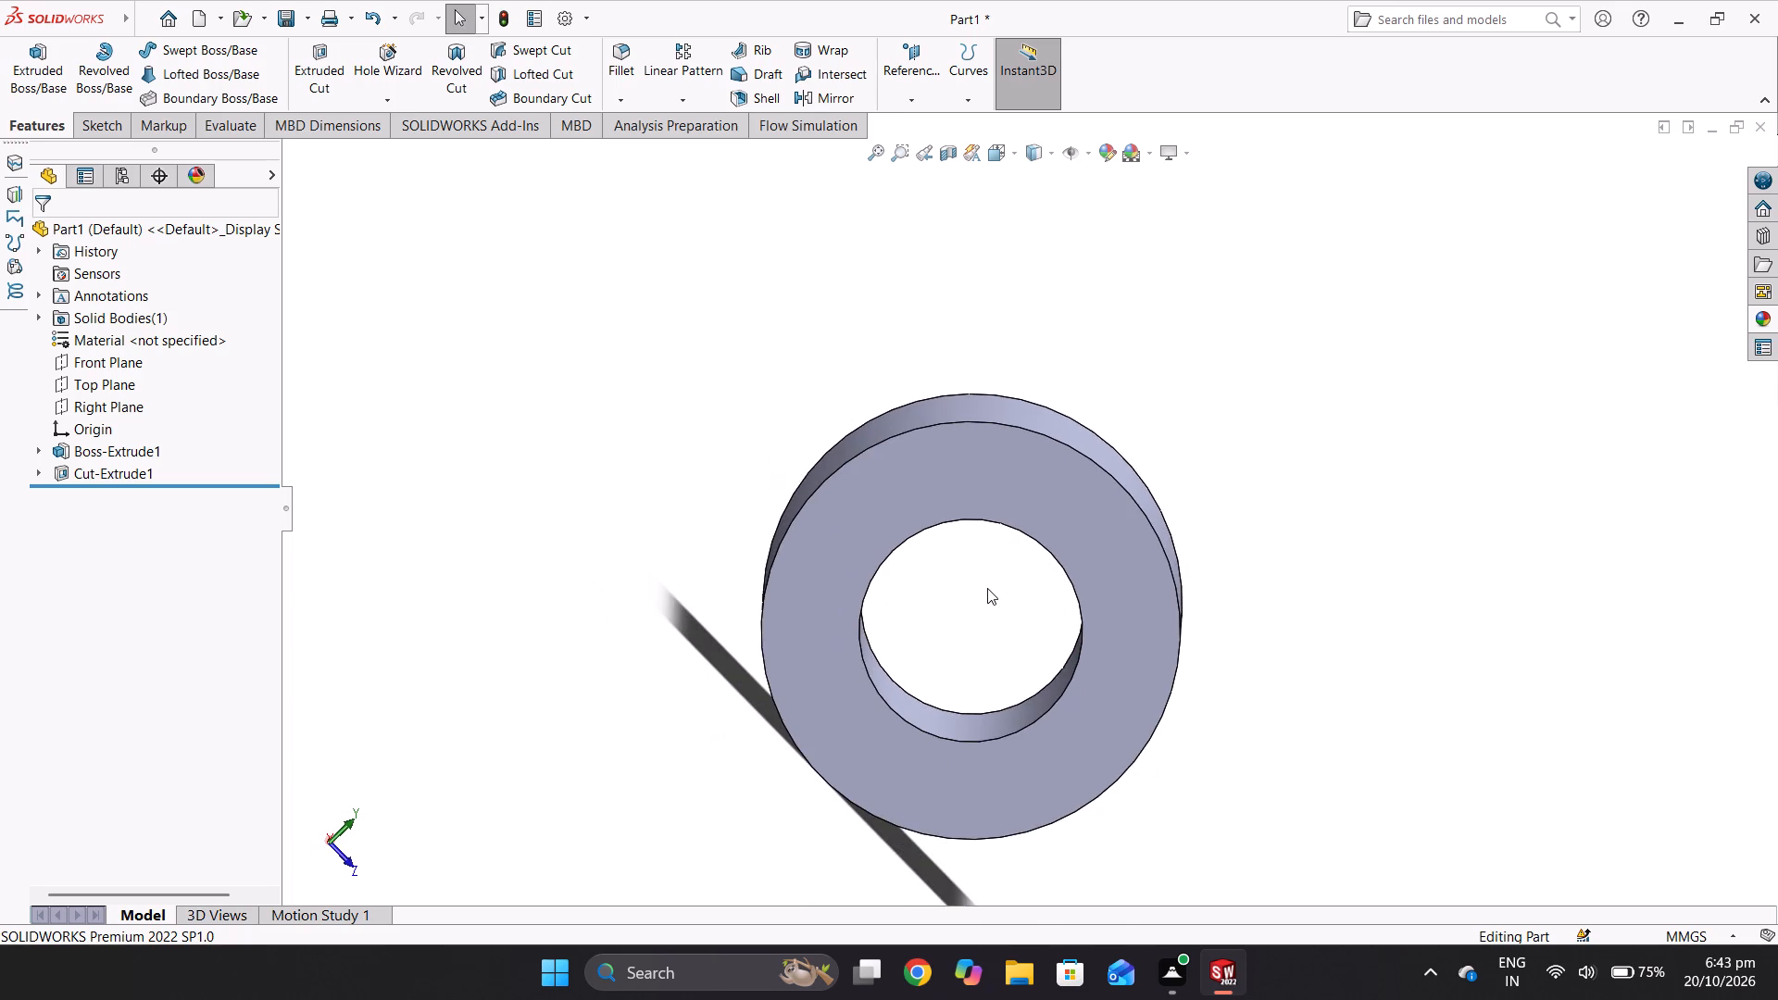
middle_drag(990, 645, 1010, 535)
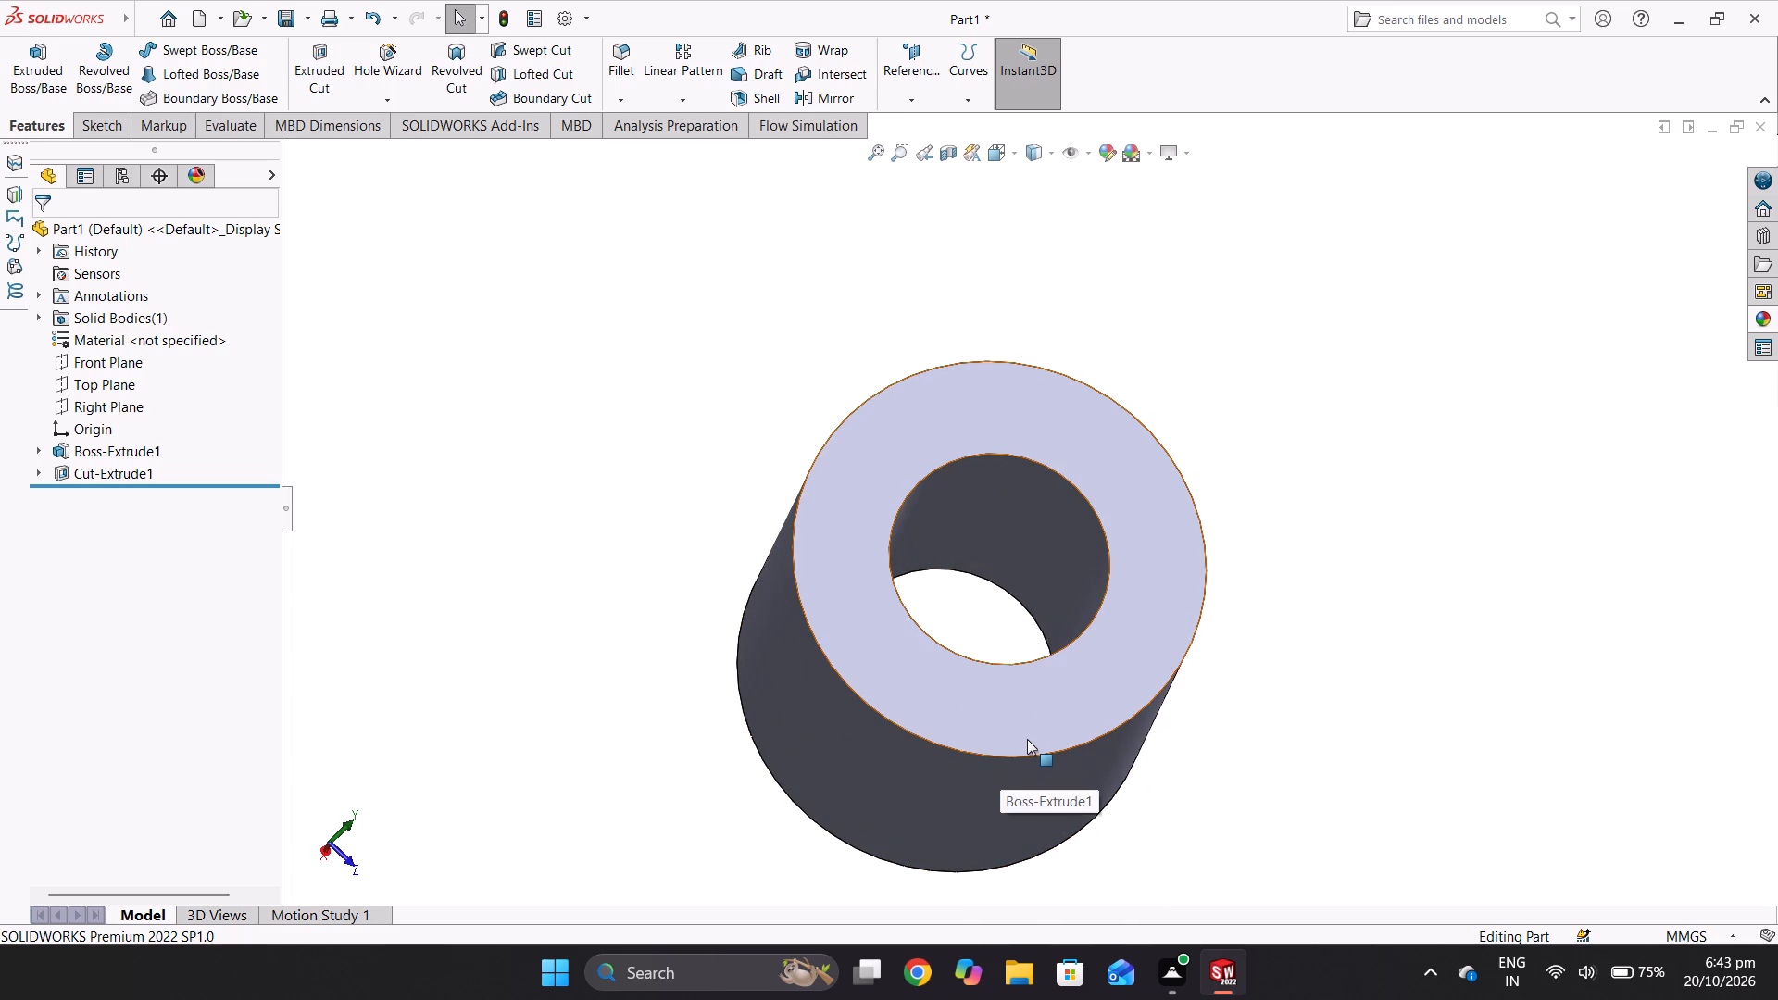
middle_drag(1109, 818, 940, 612)
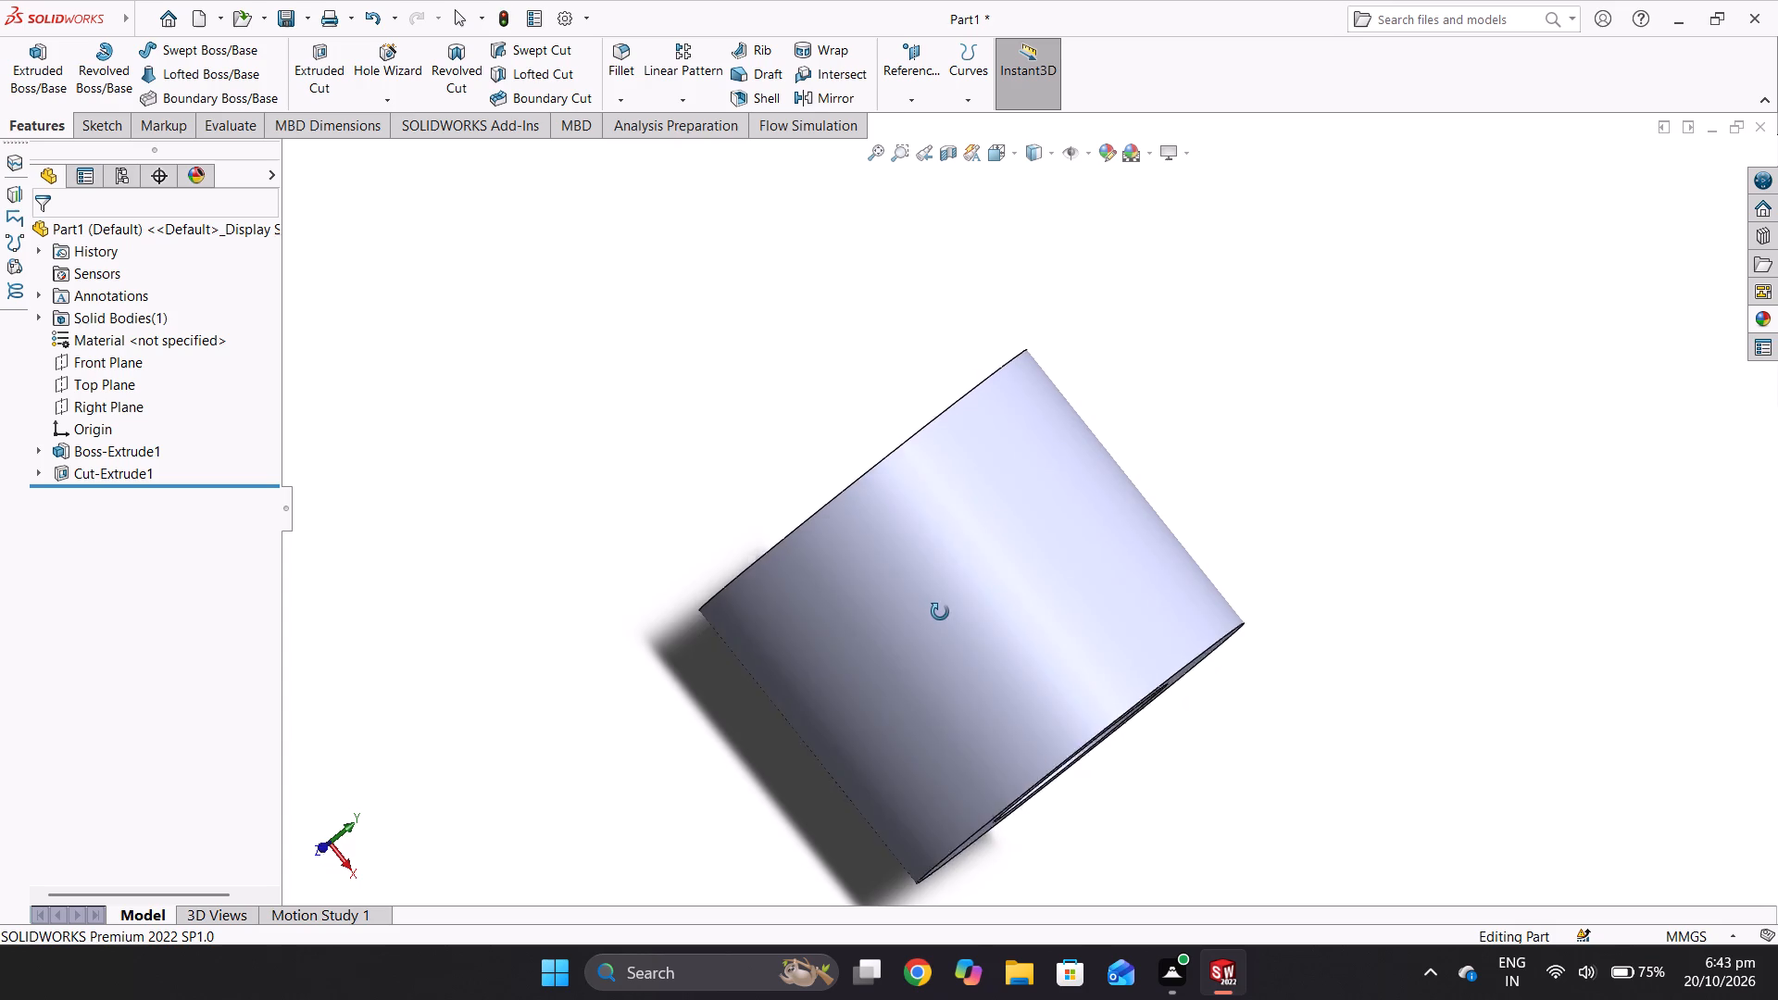
middle_drag(940, 612, 1148, 372)
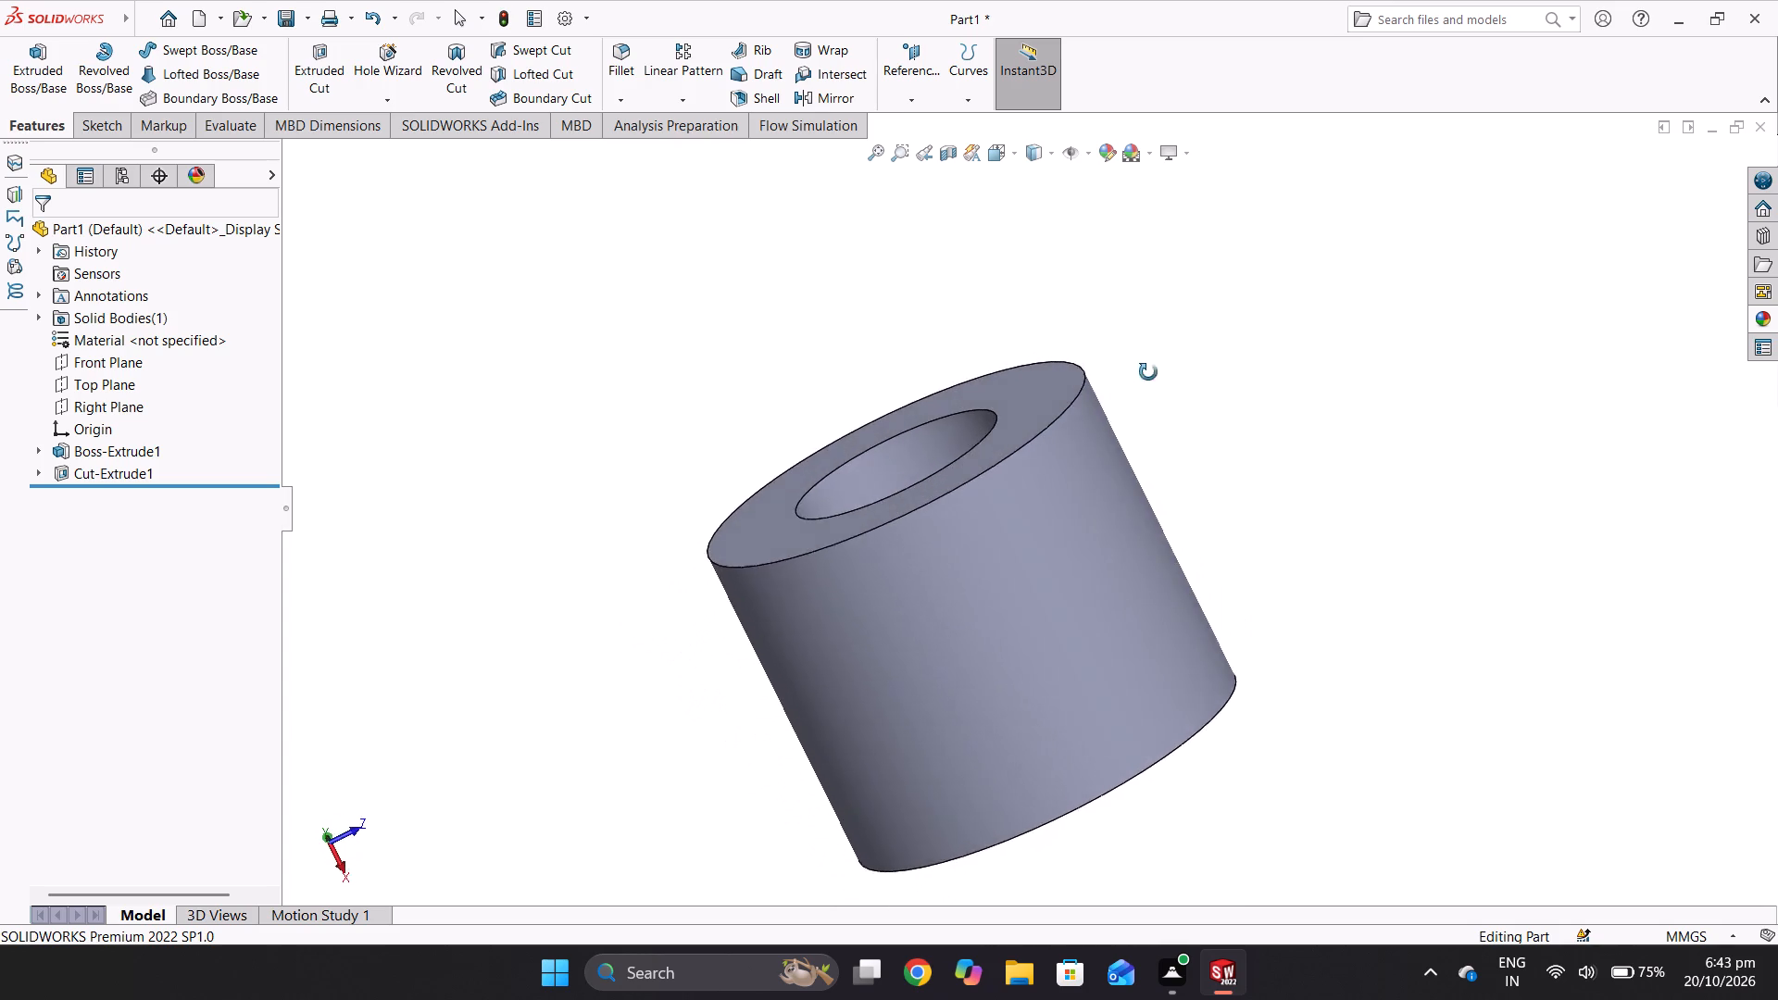
middle_drag(1148, 372, 1223, 643)
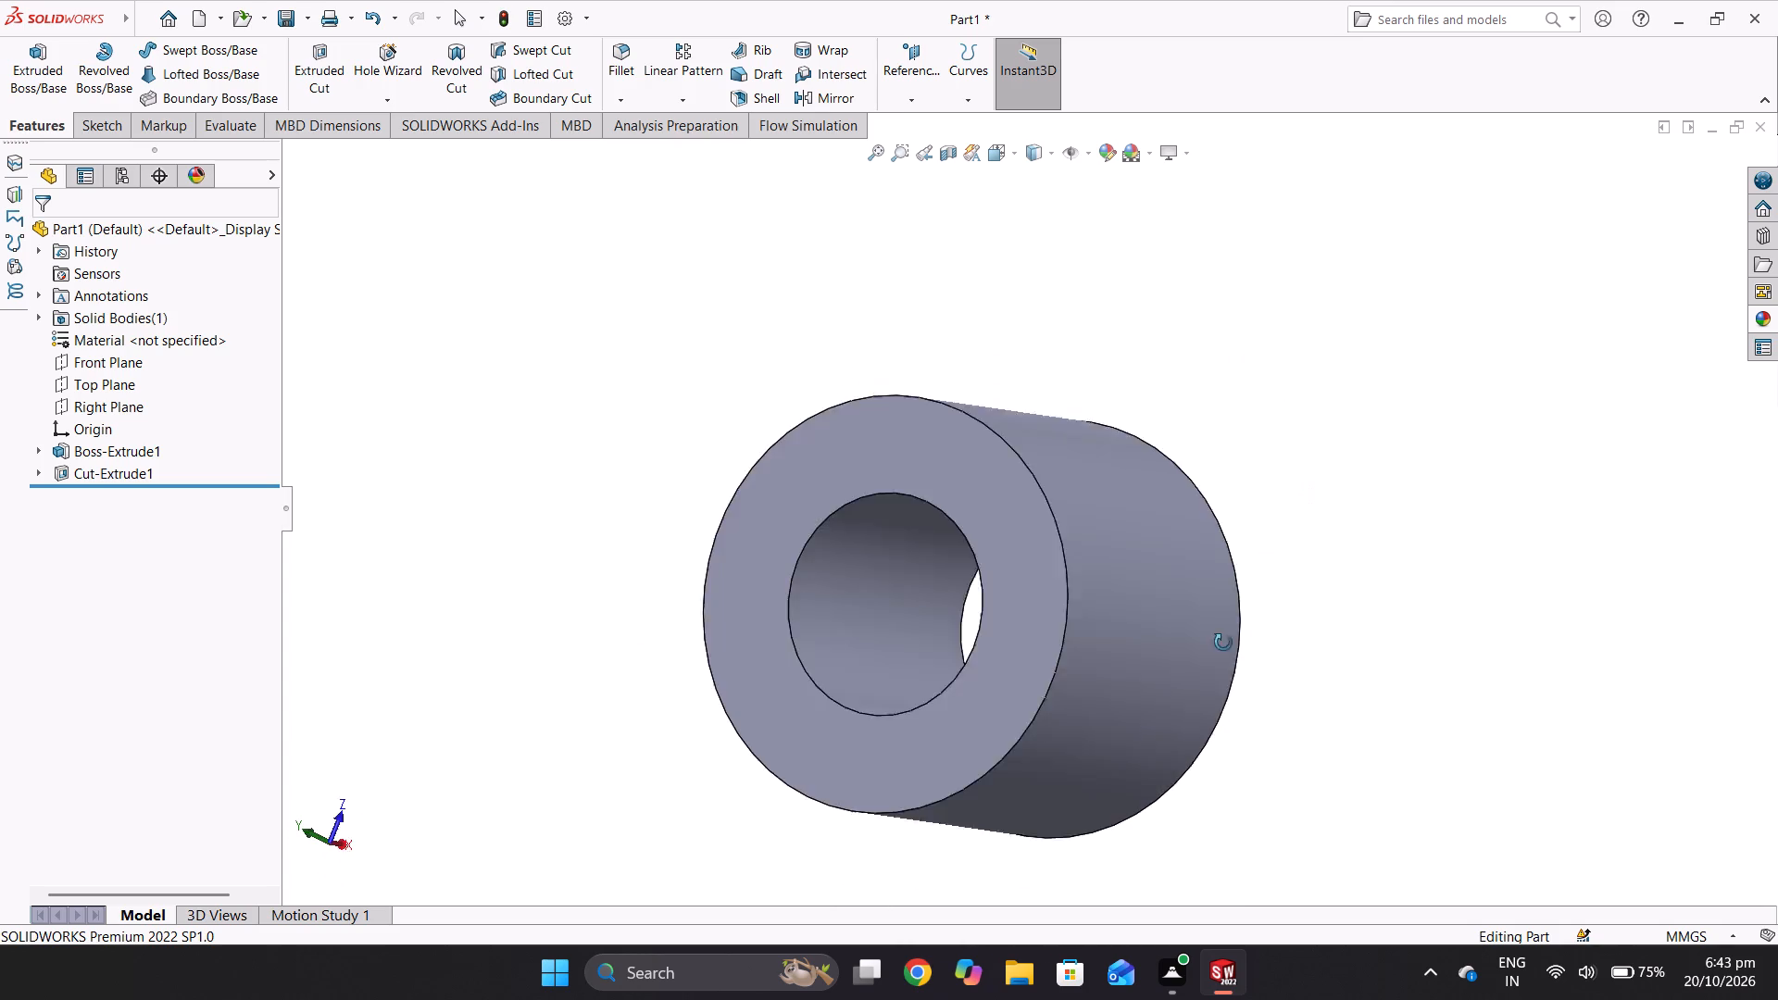
middle_drag(1223, 643, 1283, 653)
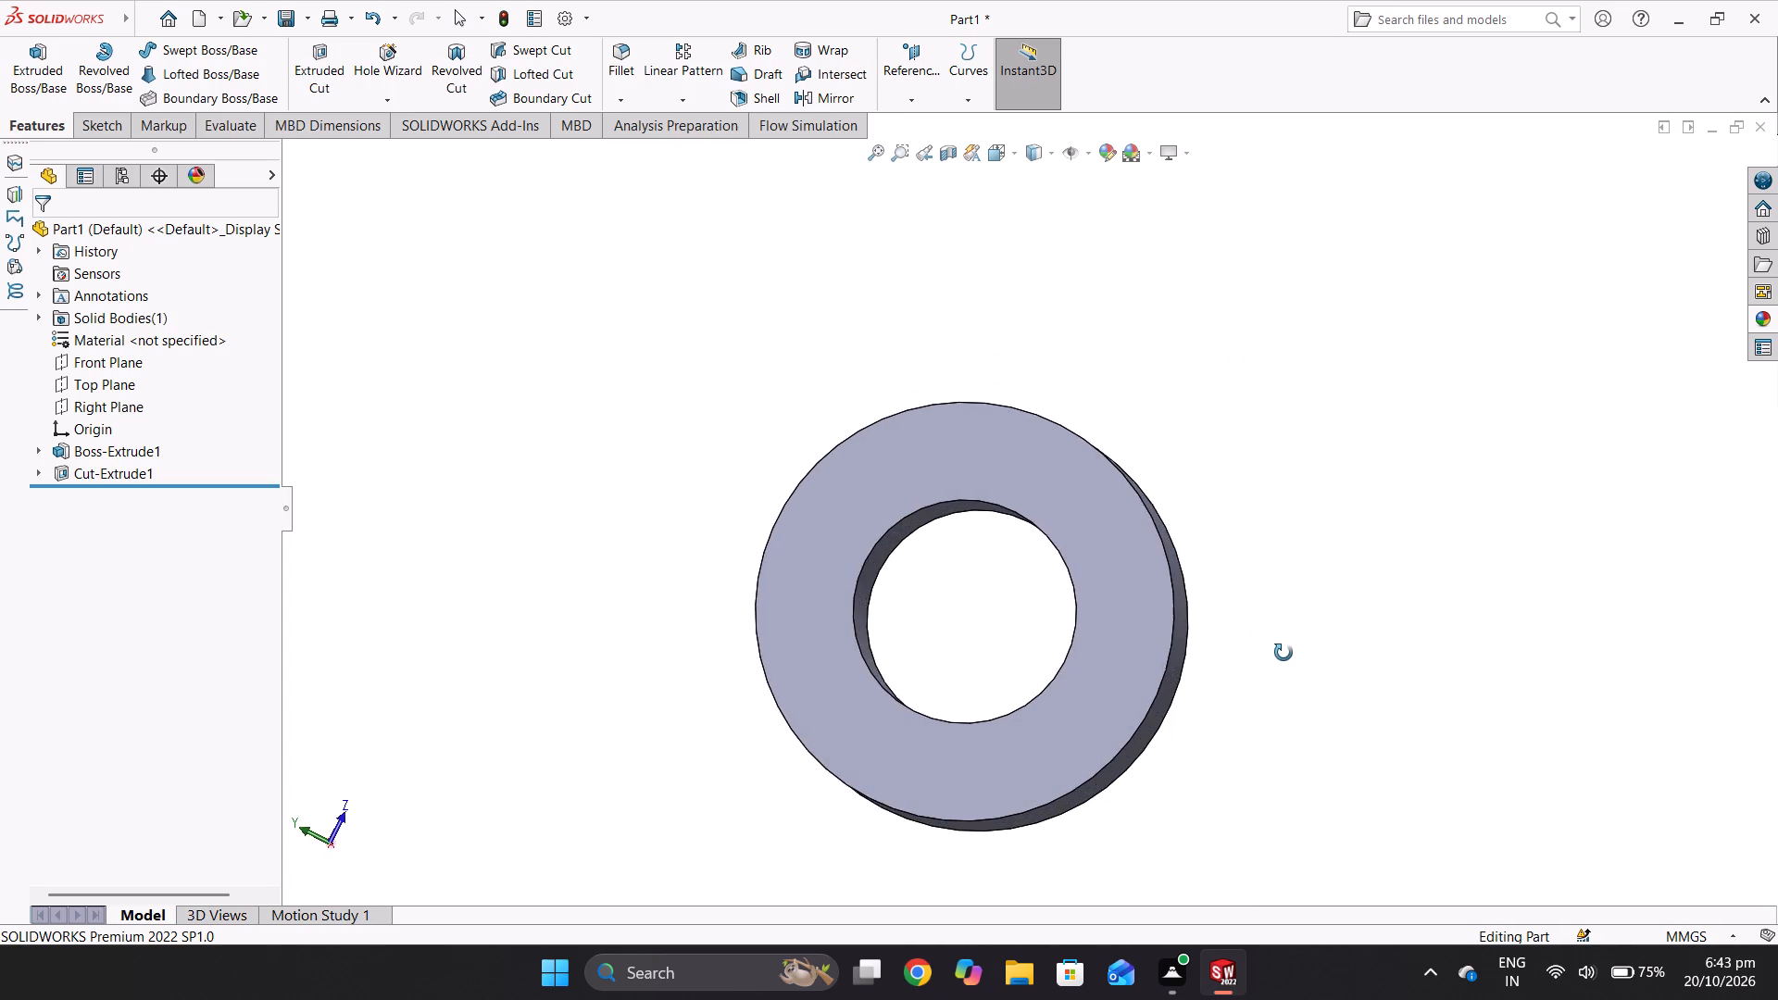
middle_drag(1283, 653, 1292, 656)
middle_click(1263, 671)
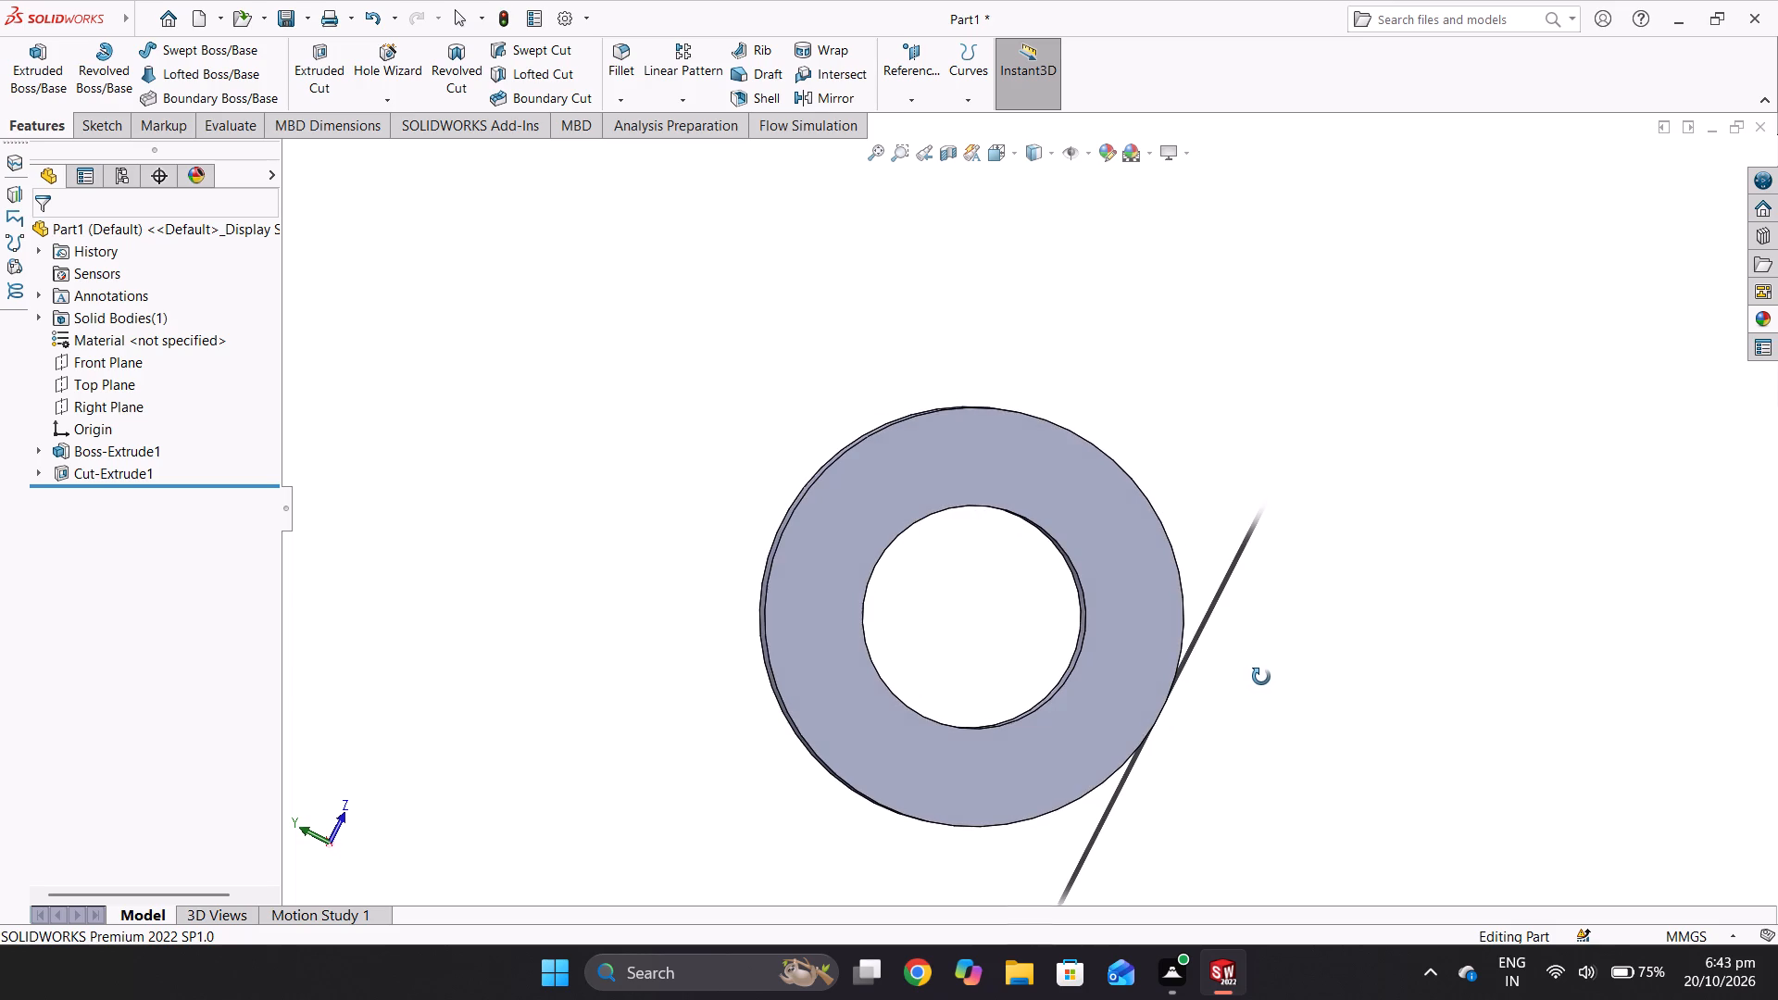
scroll(1152, 659, down, 2)
scroll(1152, 664, up, 4)
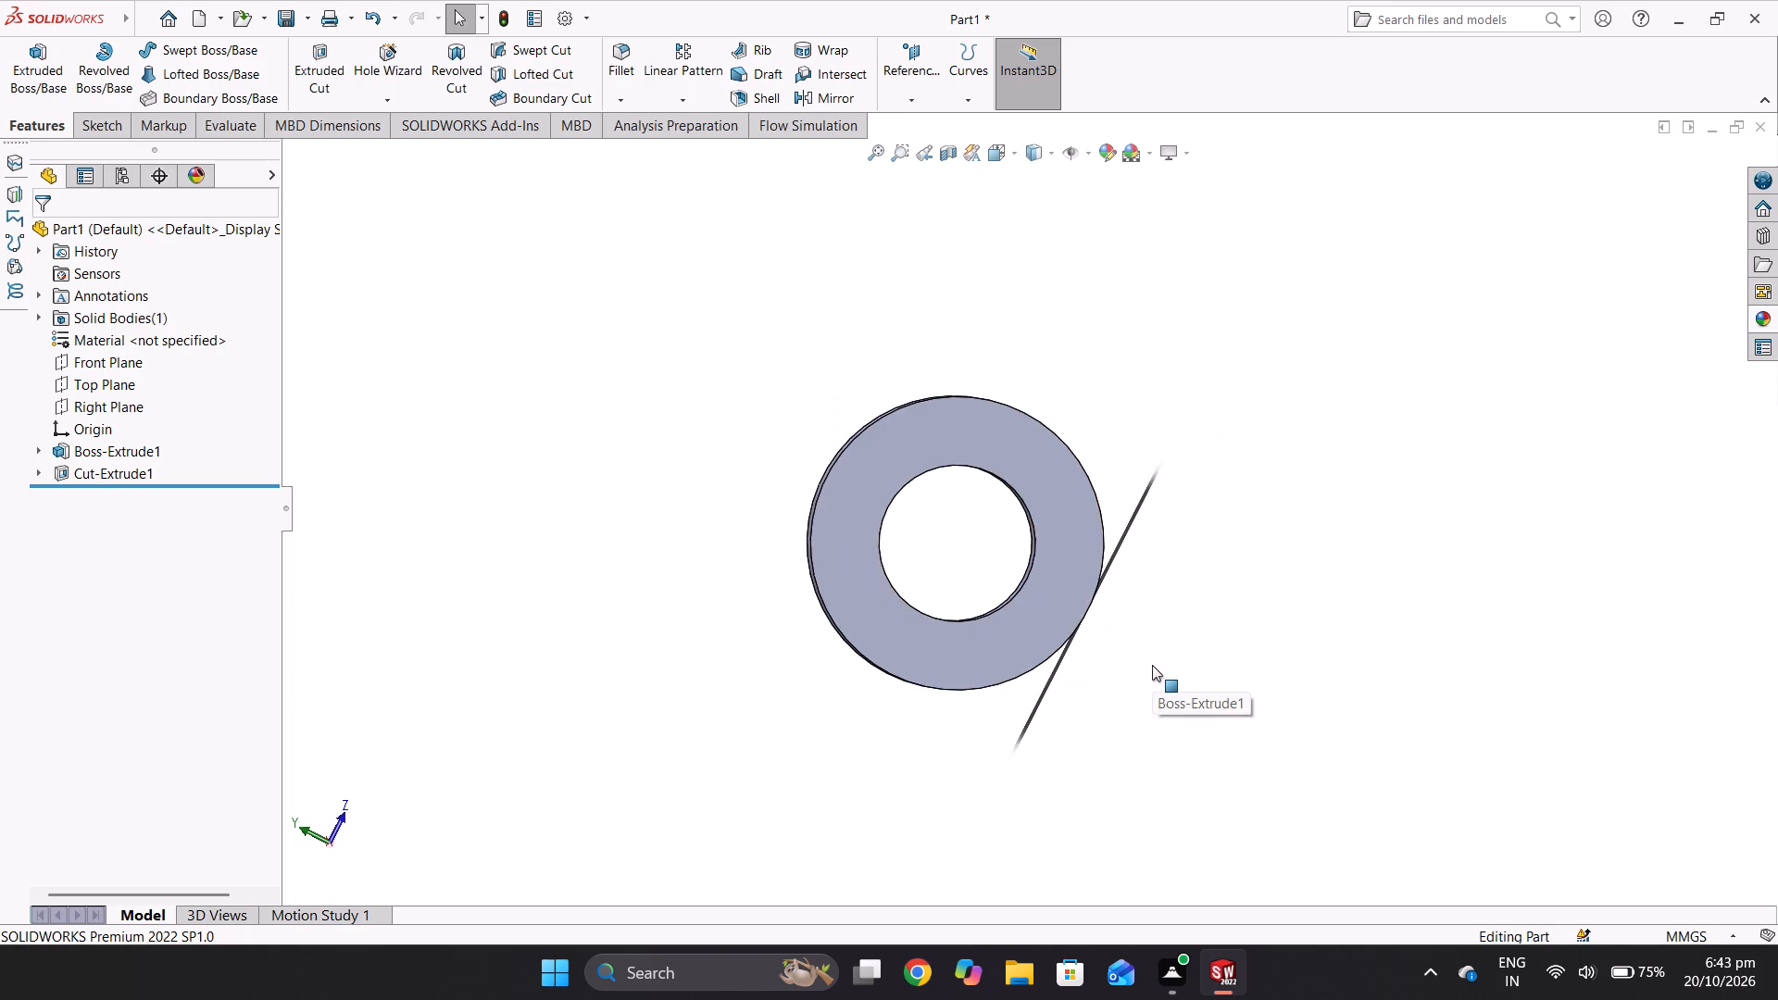
middle_drag(1145, 666, 1025, 589)
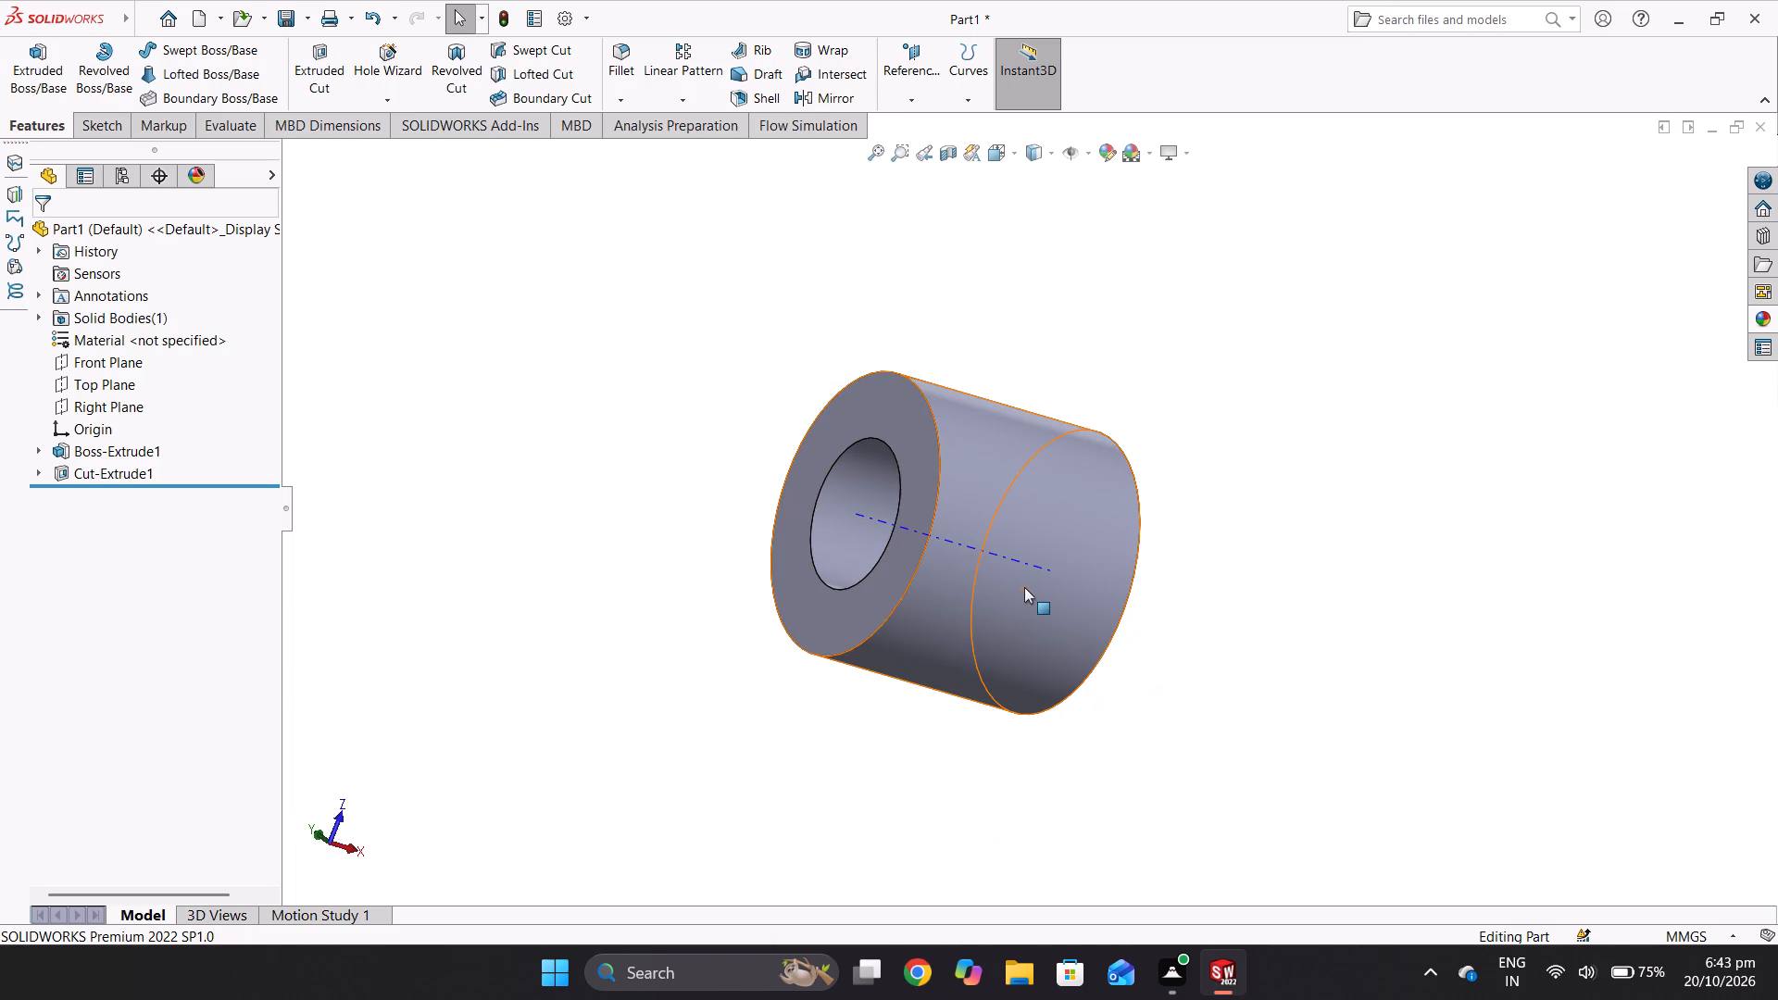
middle_drag(1070, 604, 975, 563)
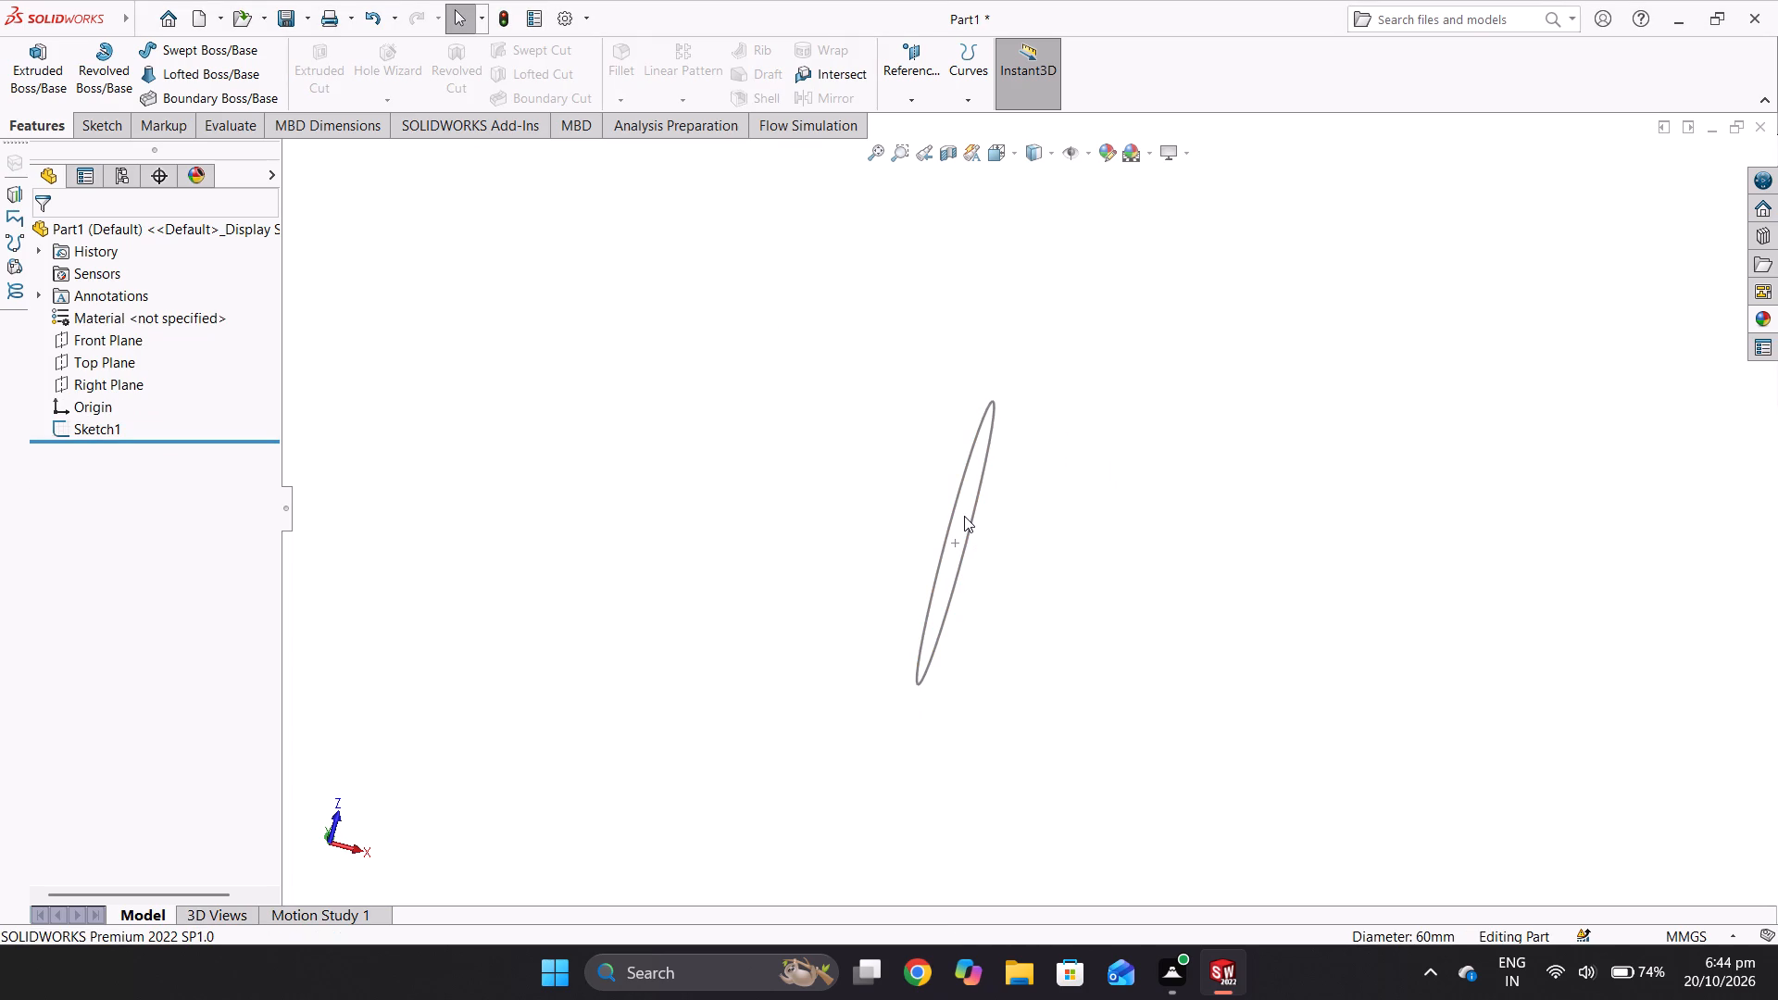
Delete the remaining base sketch containing the 60 mm circle.
click(971, 523)
key(Delete)
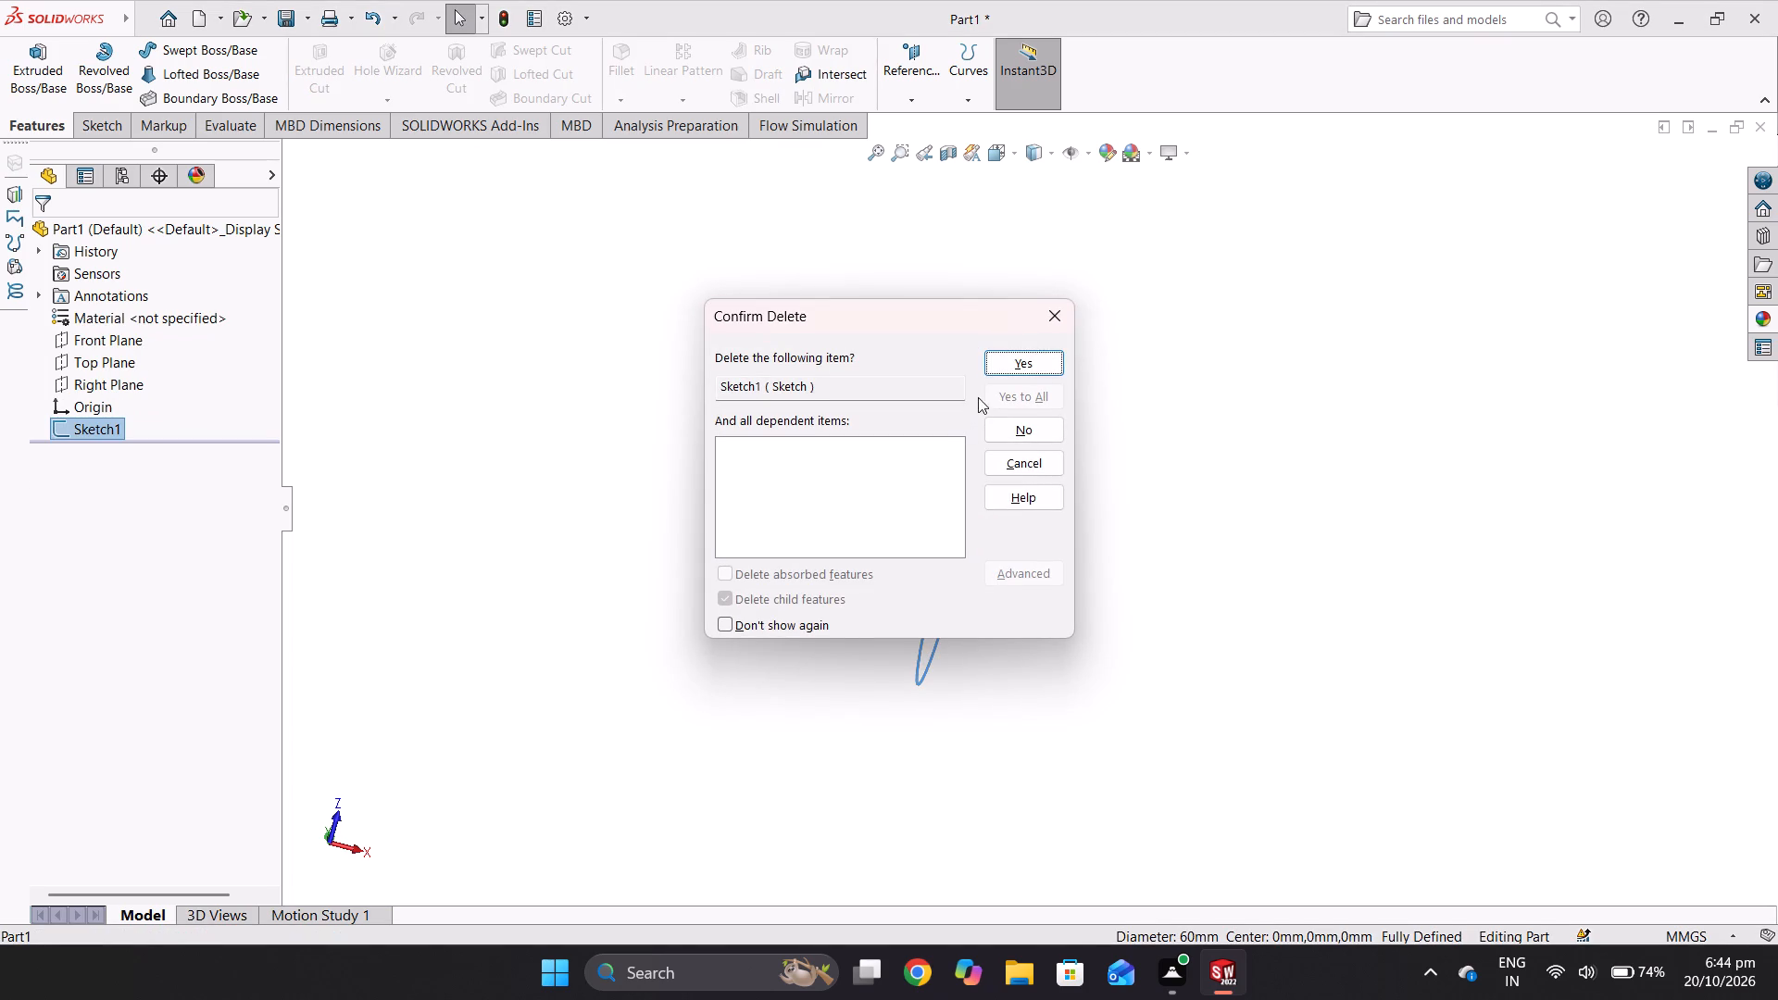
click(999, 369)
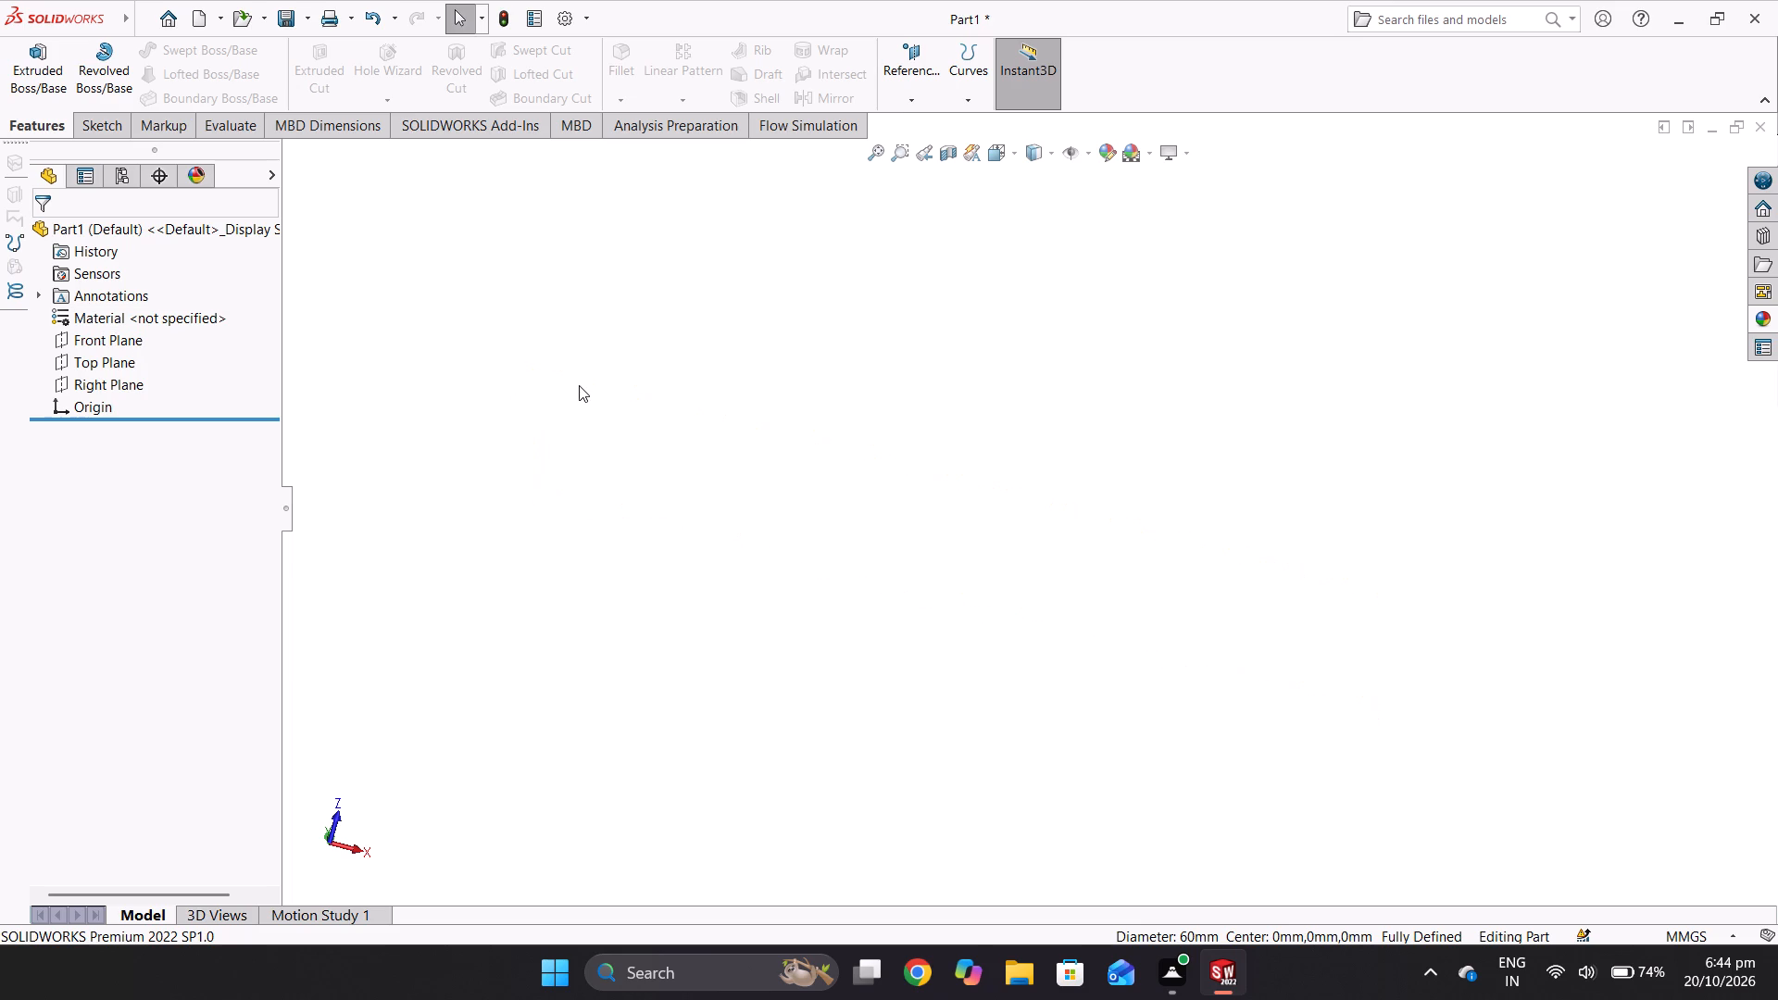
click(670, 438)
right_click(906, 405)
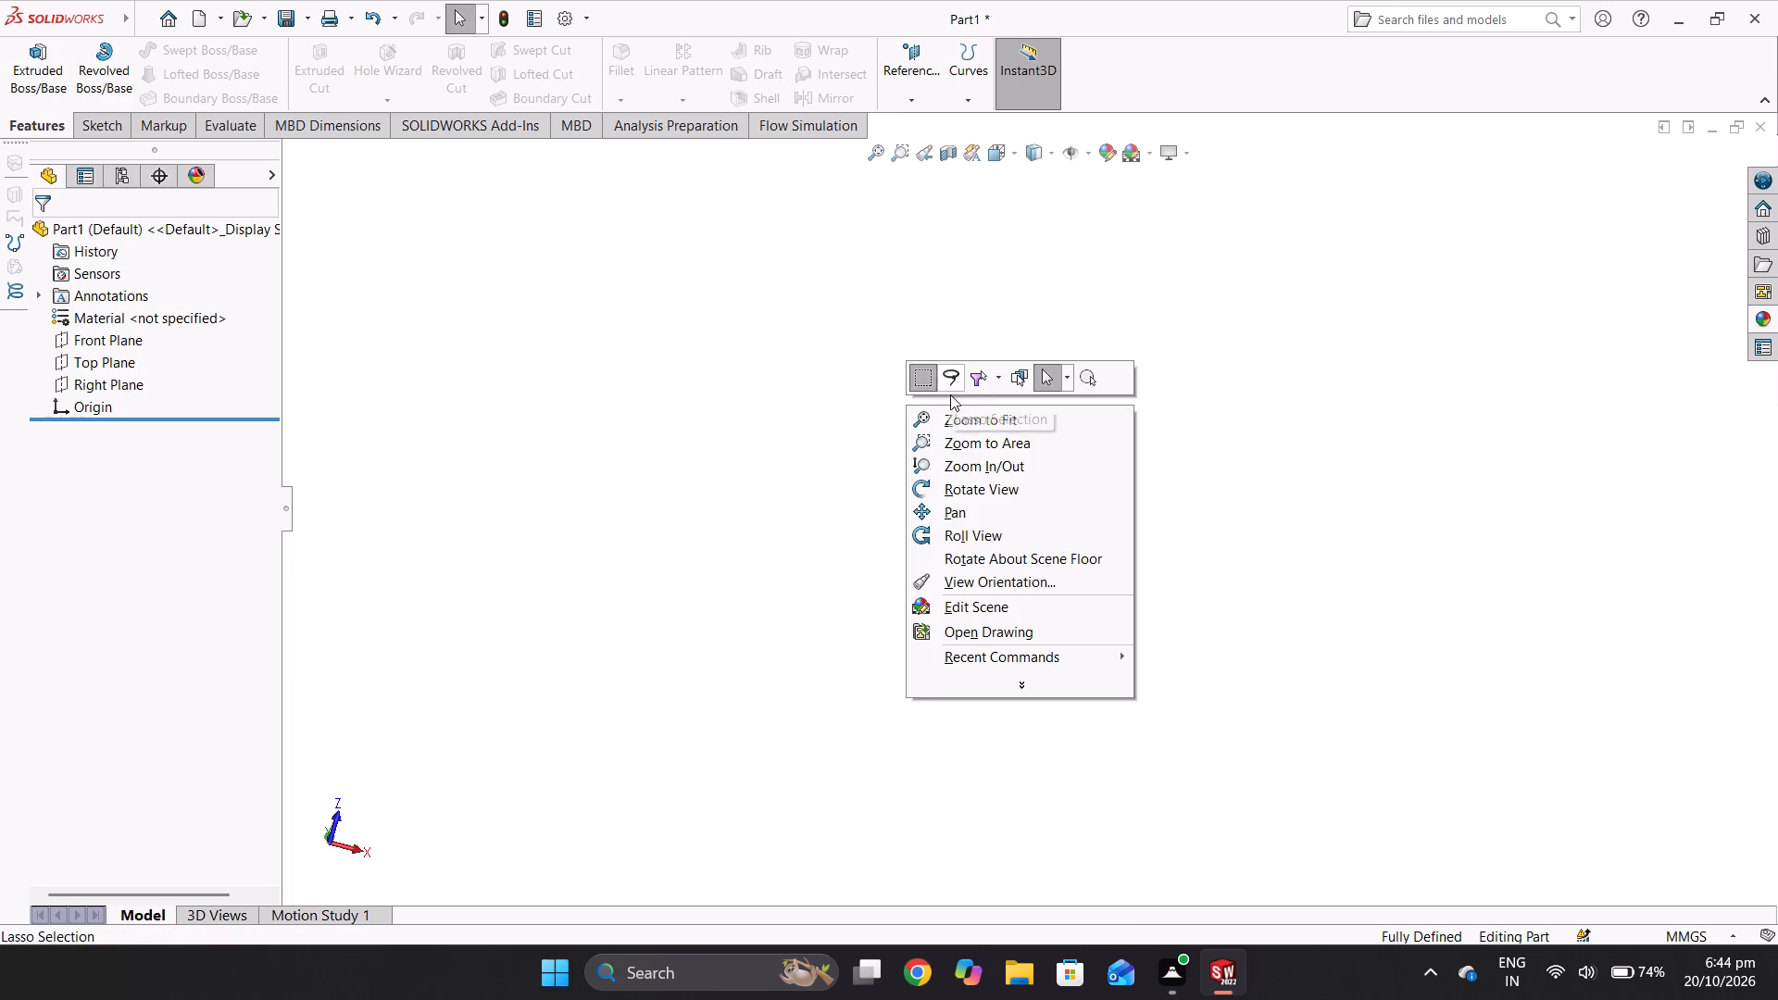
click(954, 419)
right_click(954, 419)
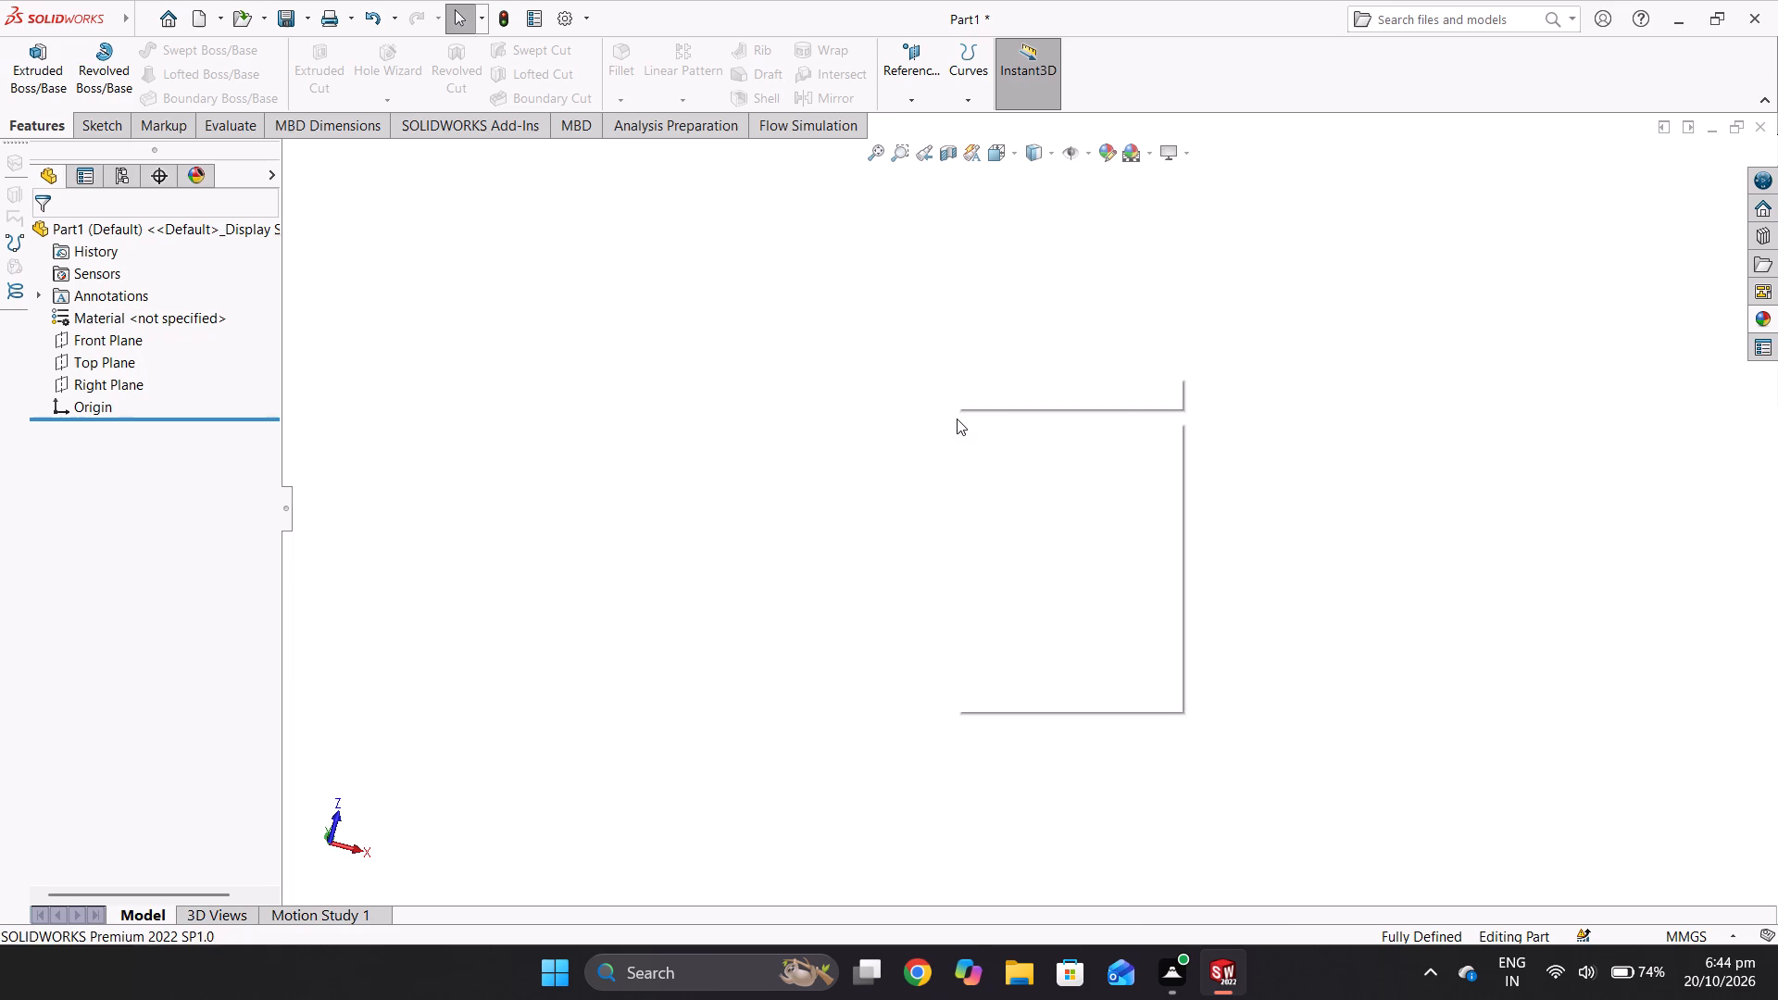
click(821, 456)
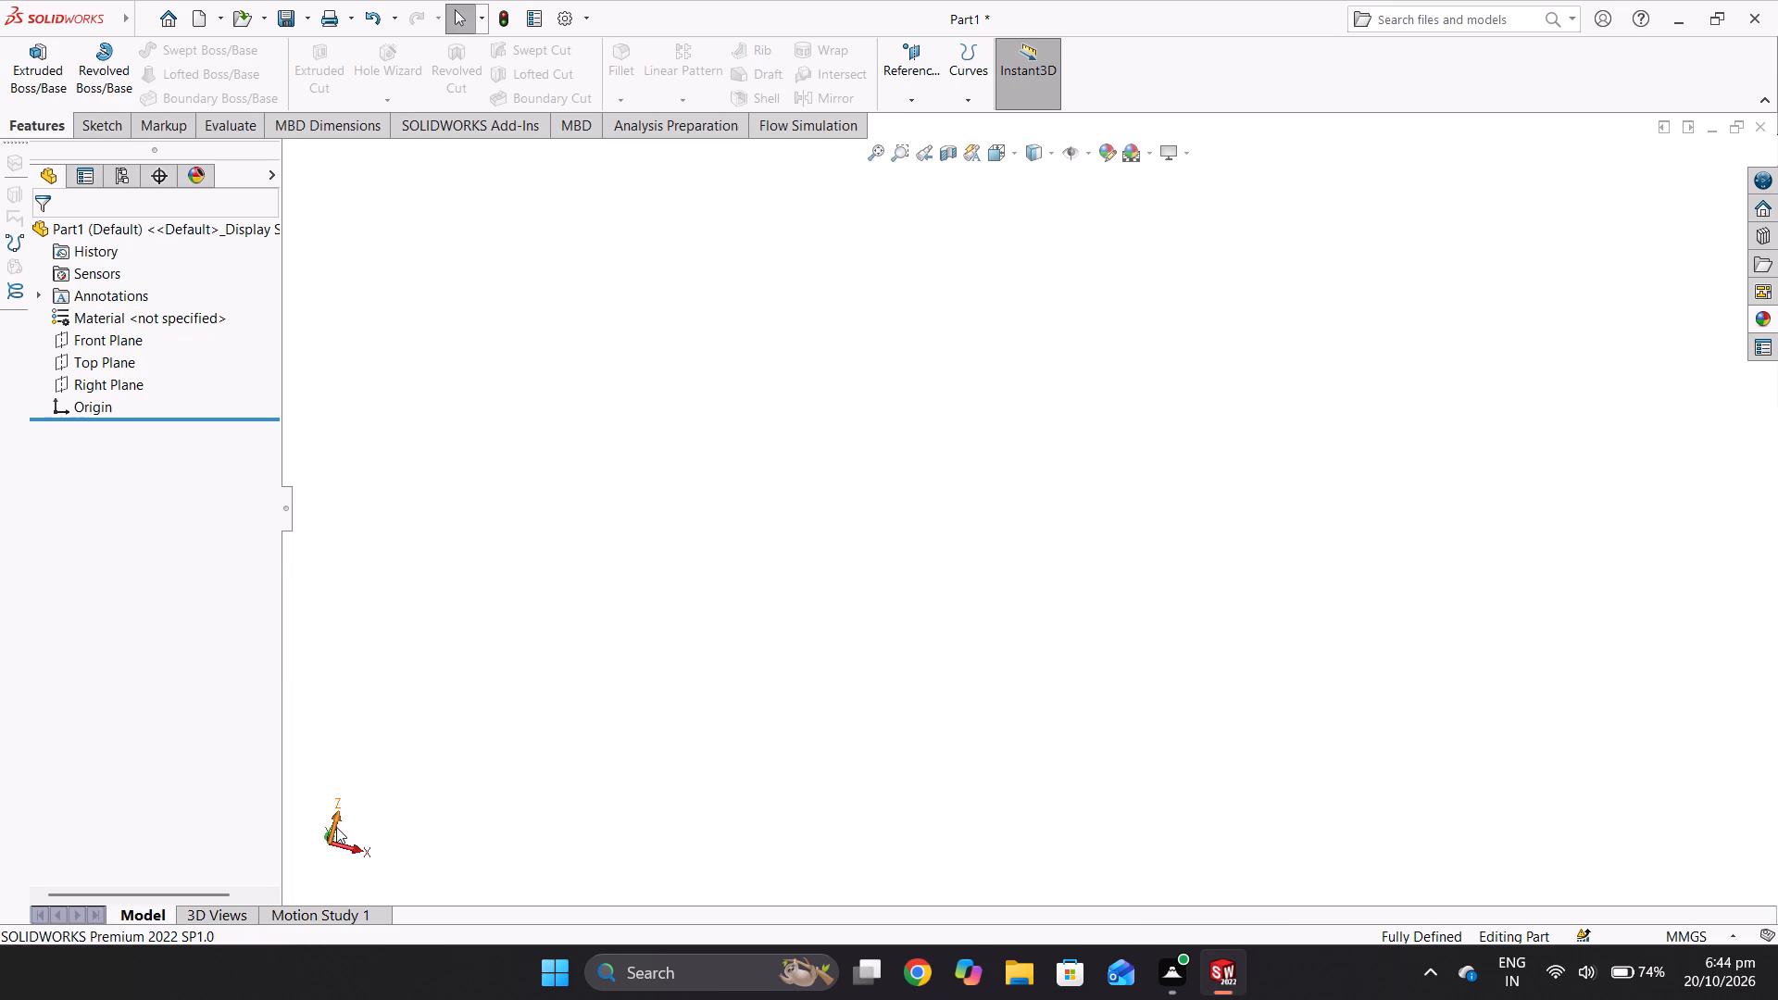
Start a sketch on the Front Plane and draw a circle of about 39 mm radius centred on the origin.
click(336, 827)
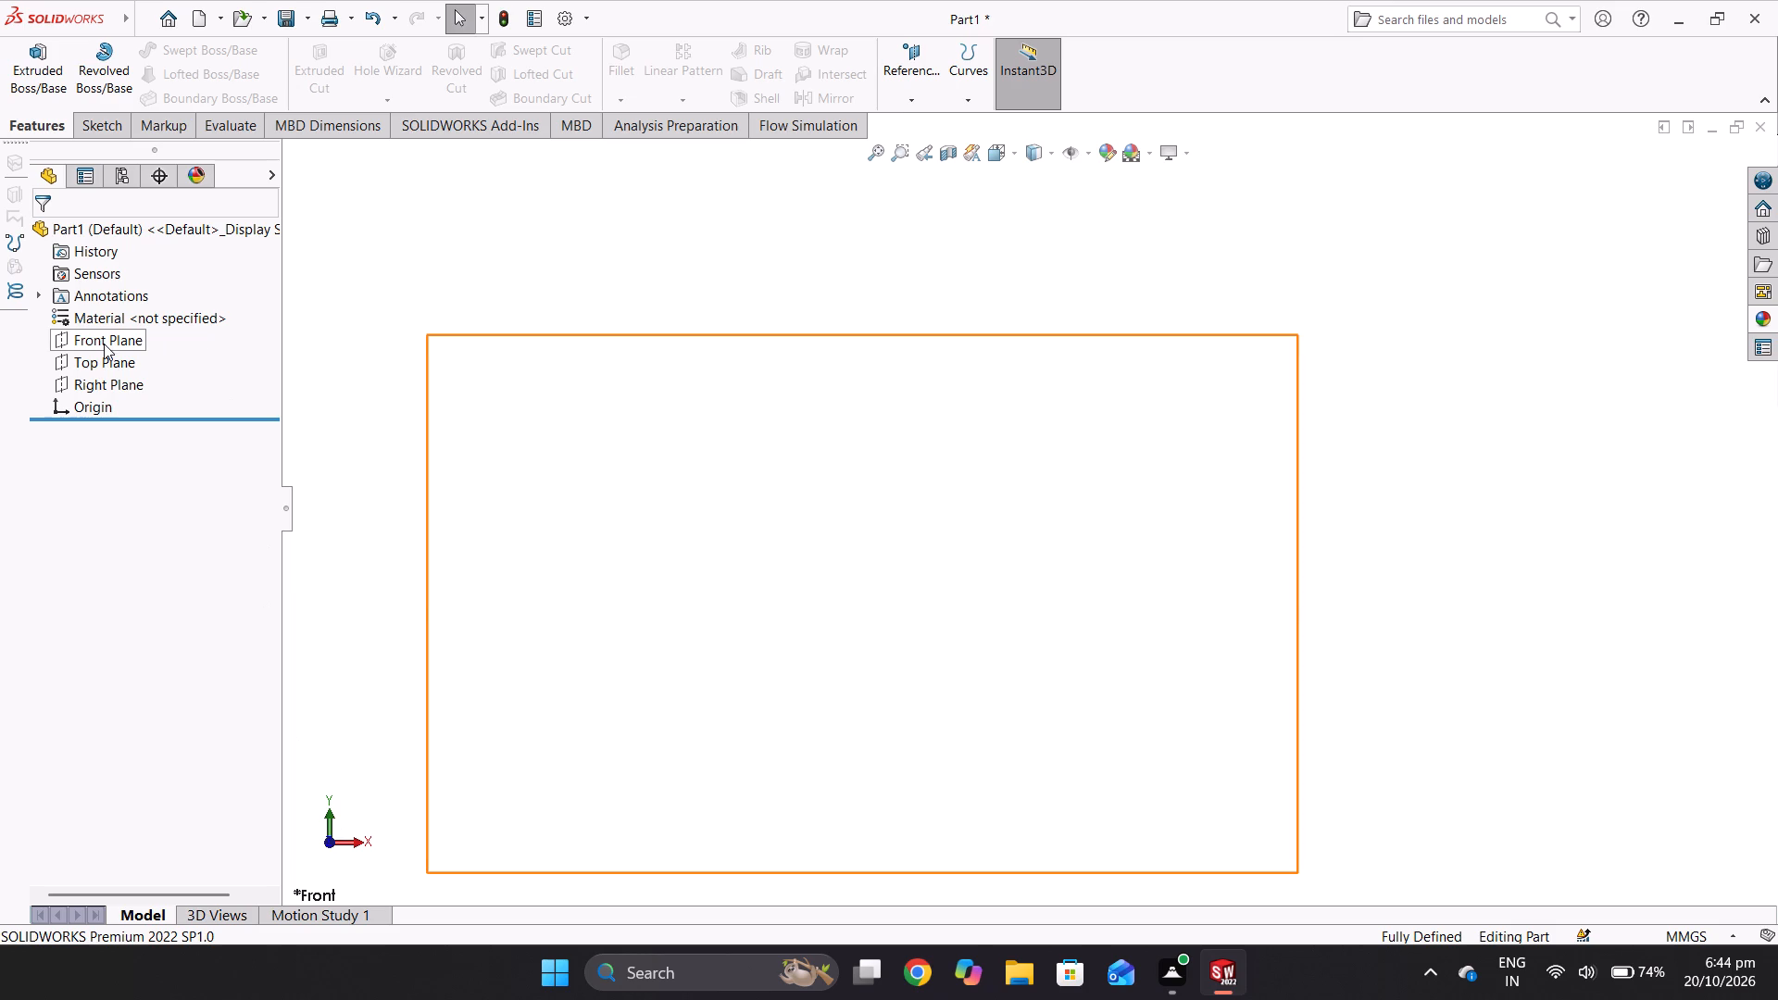
click(104, 344)
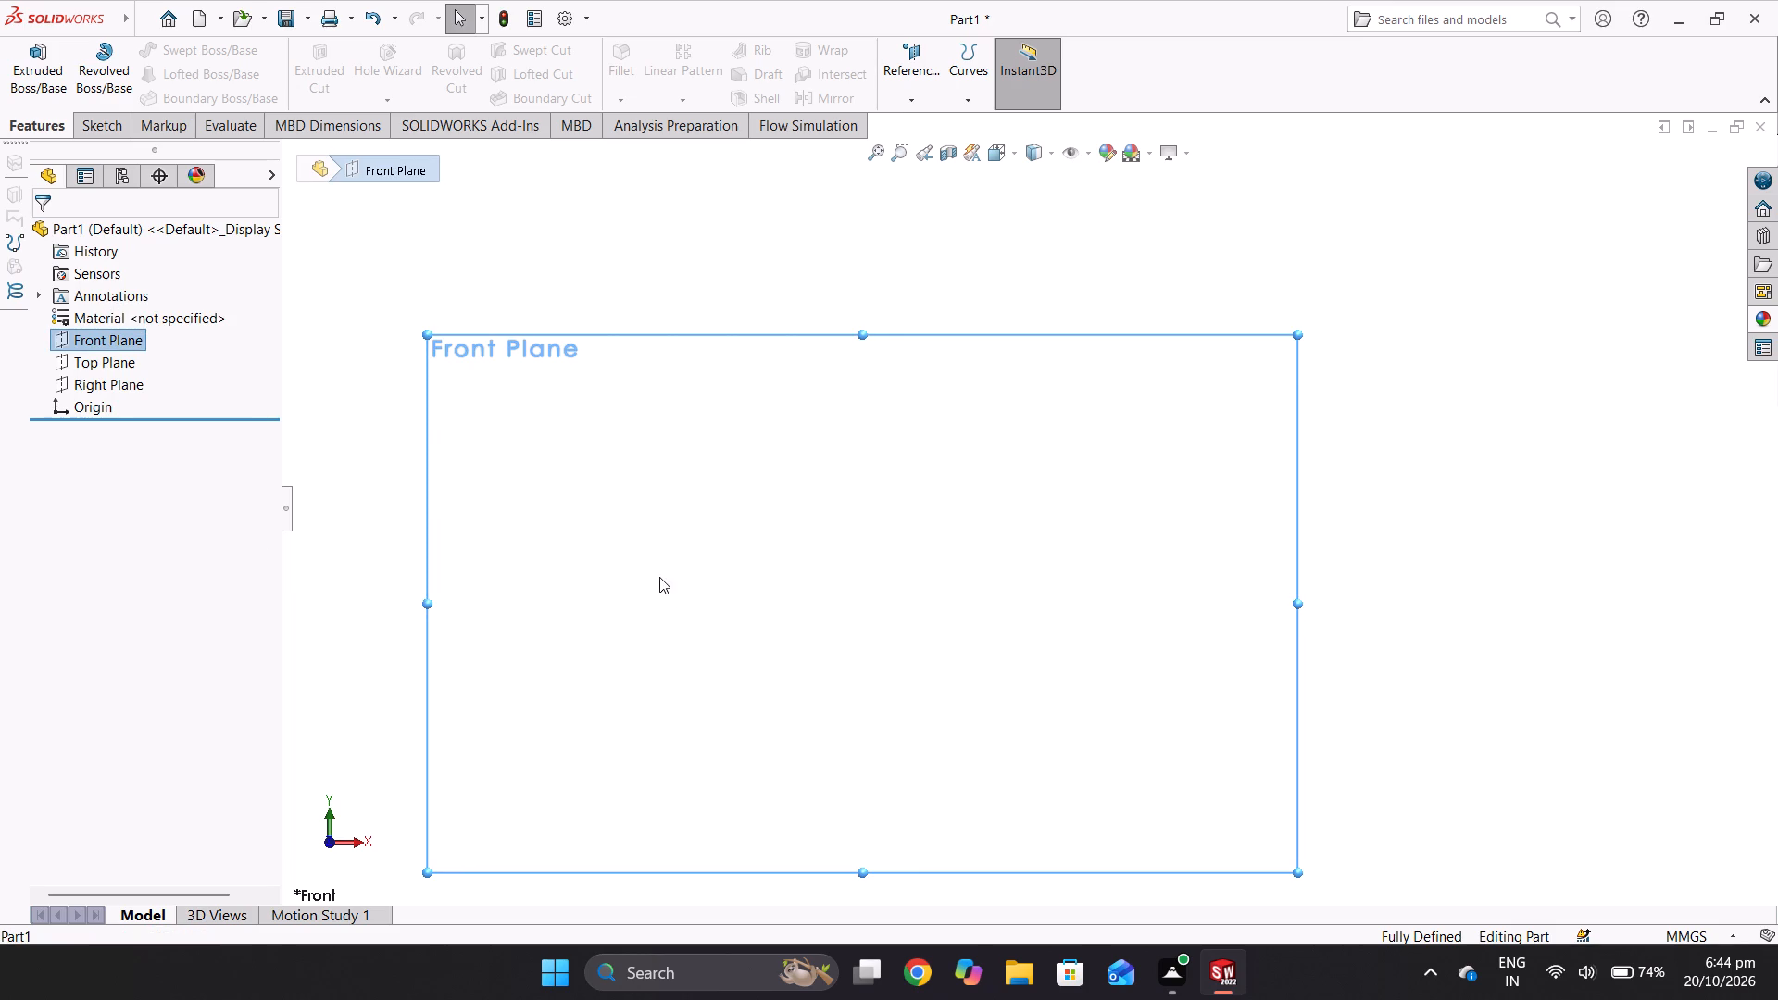
right_click(450, 440)
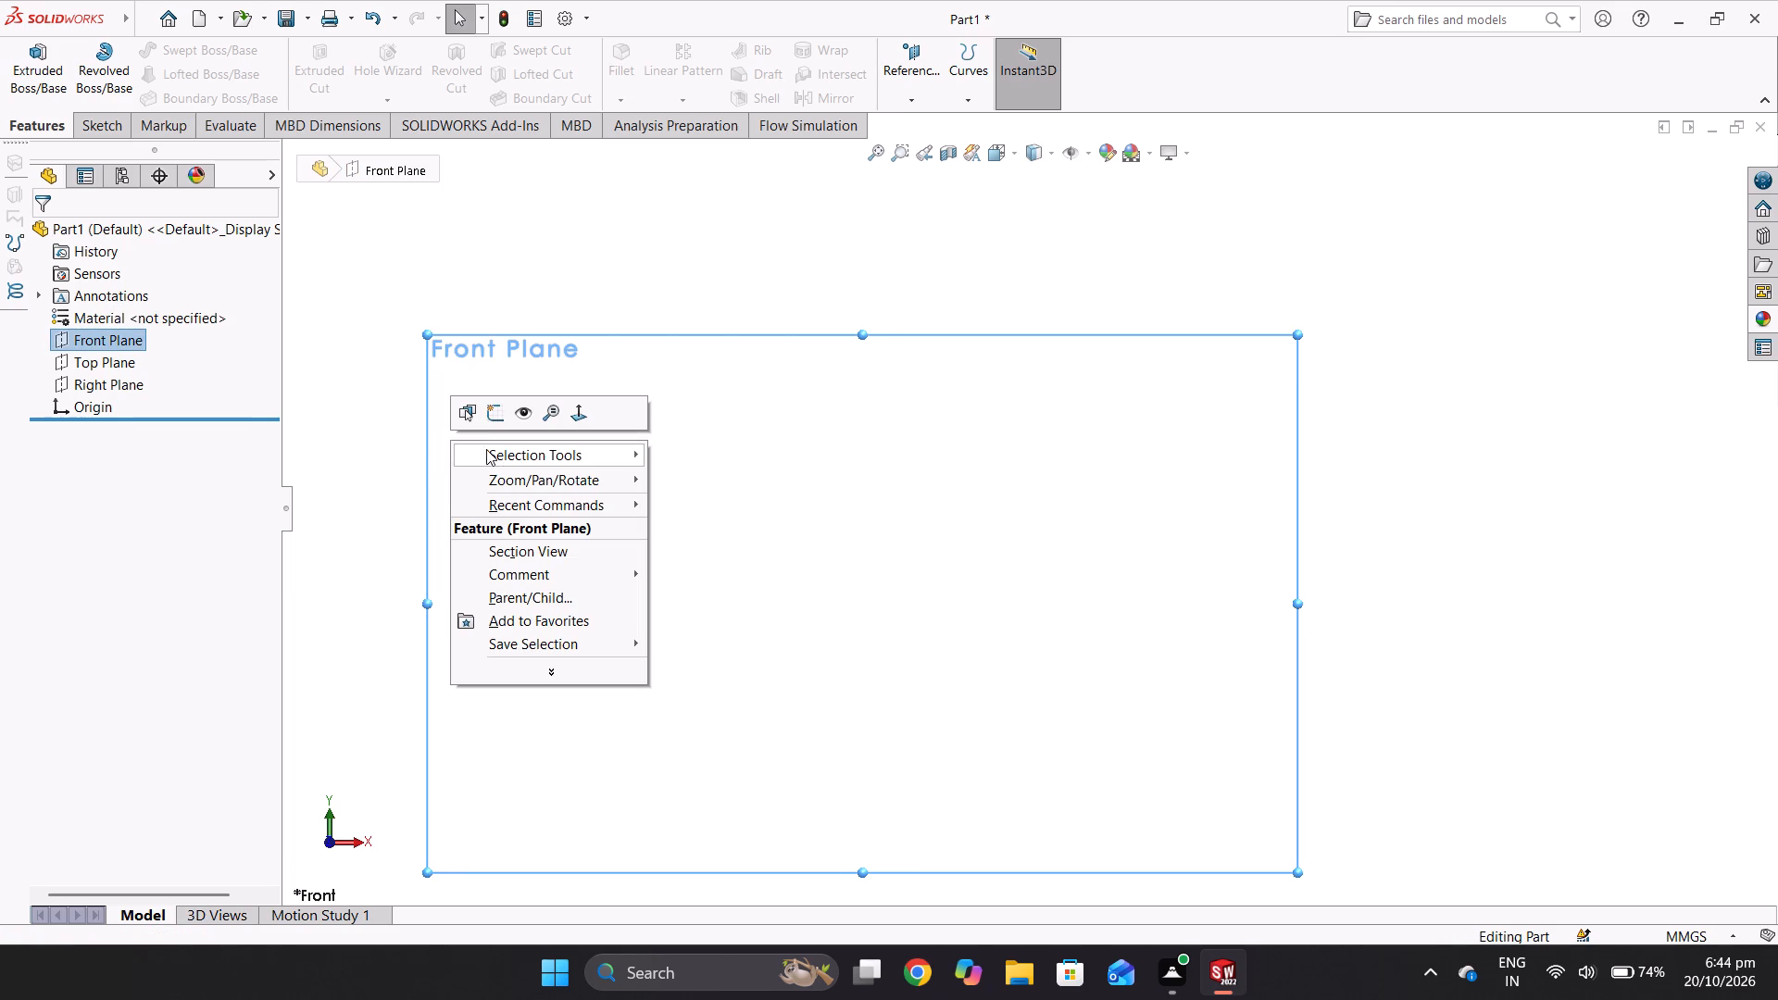
click(489, 414)
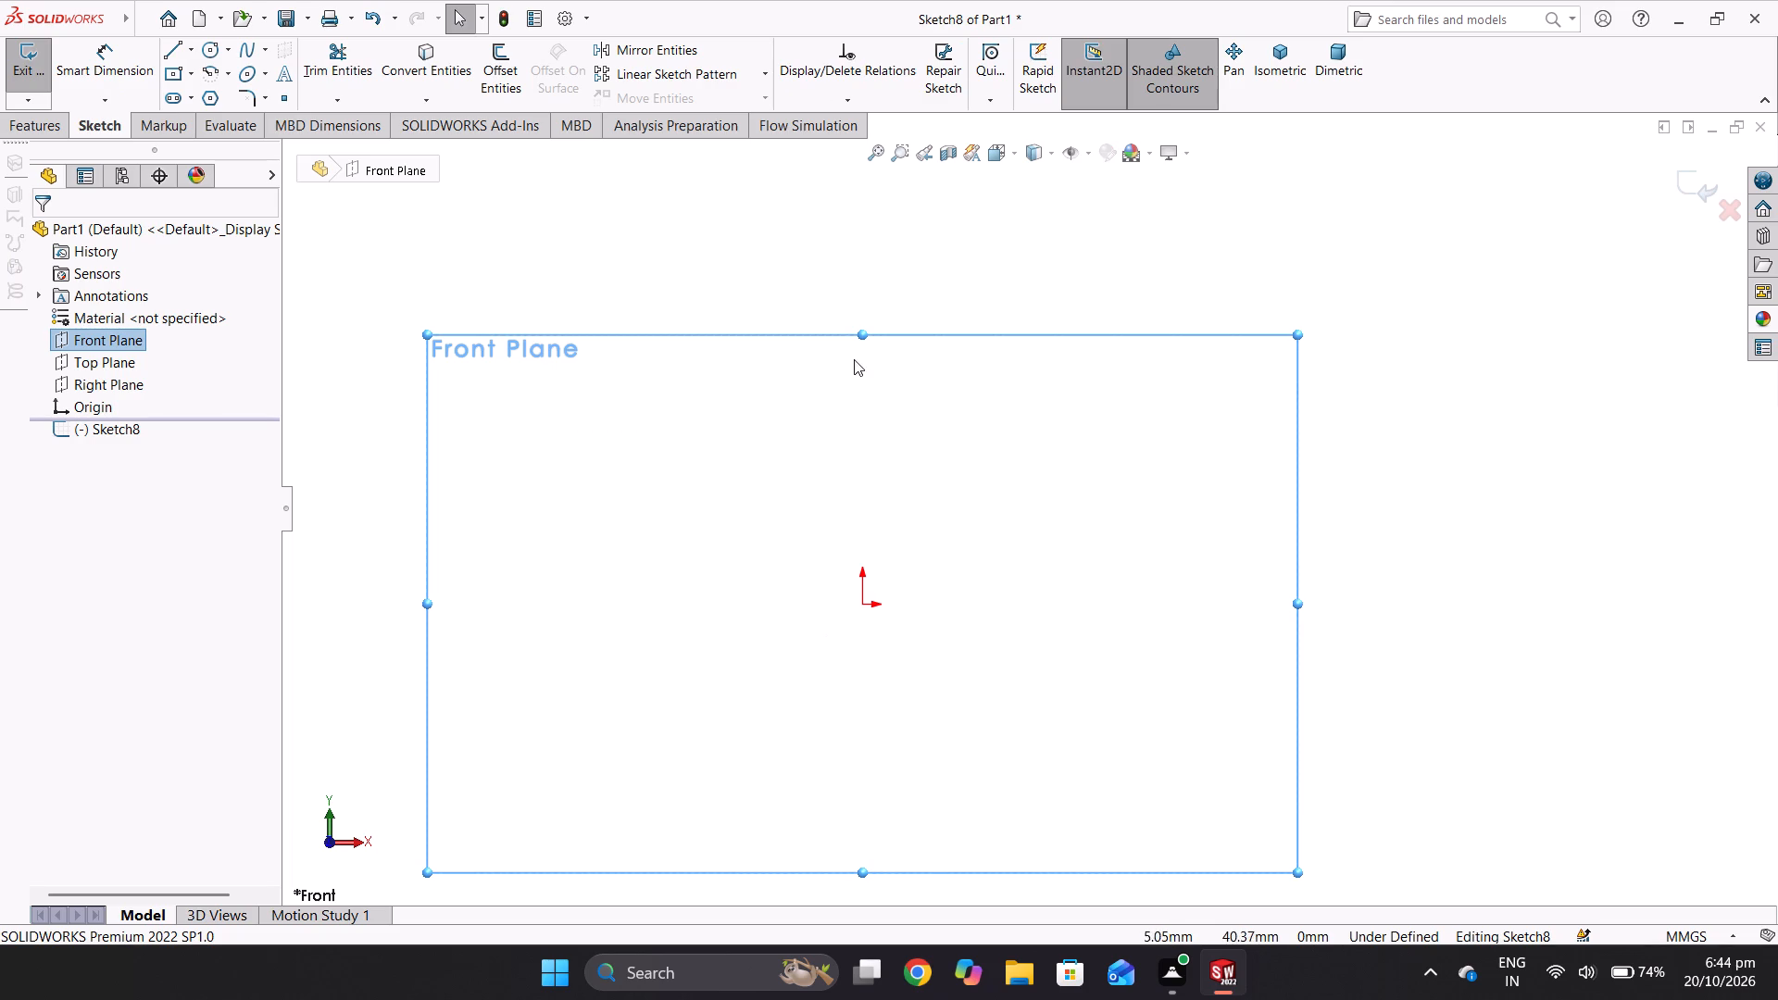
click(209, 51)
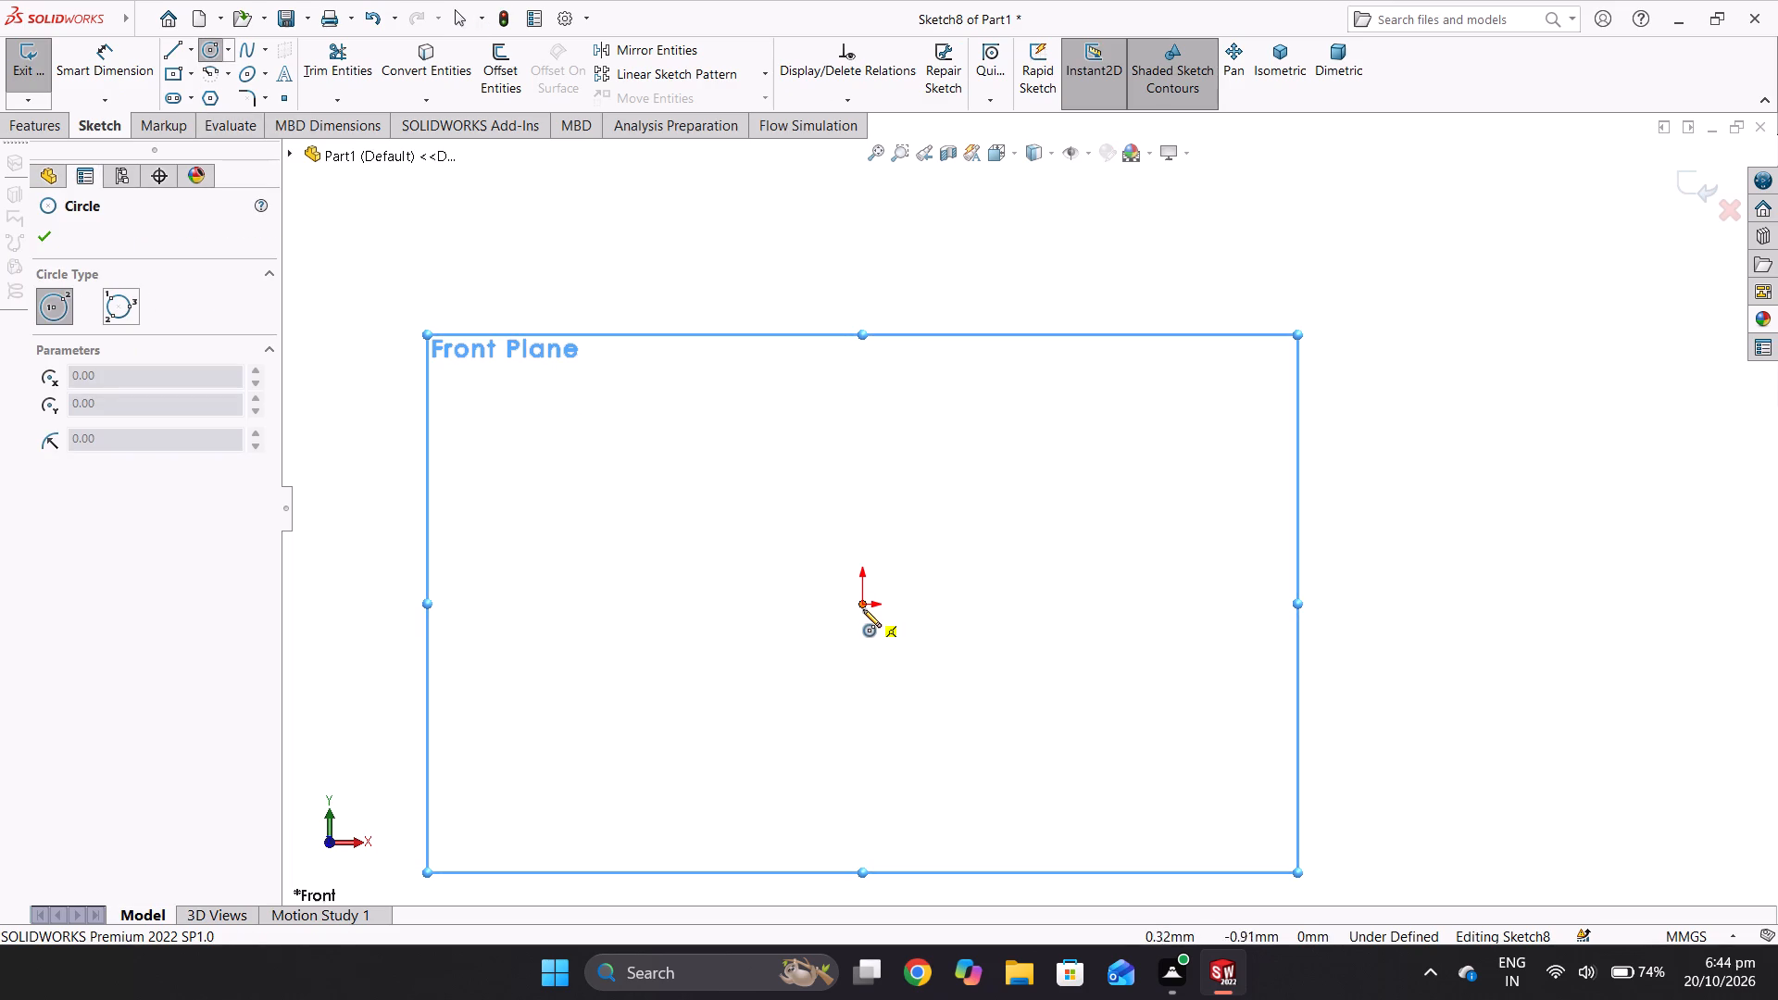
click(861, 605)
click(1048, 655)
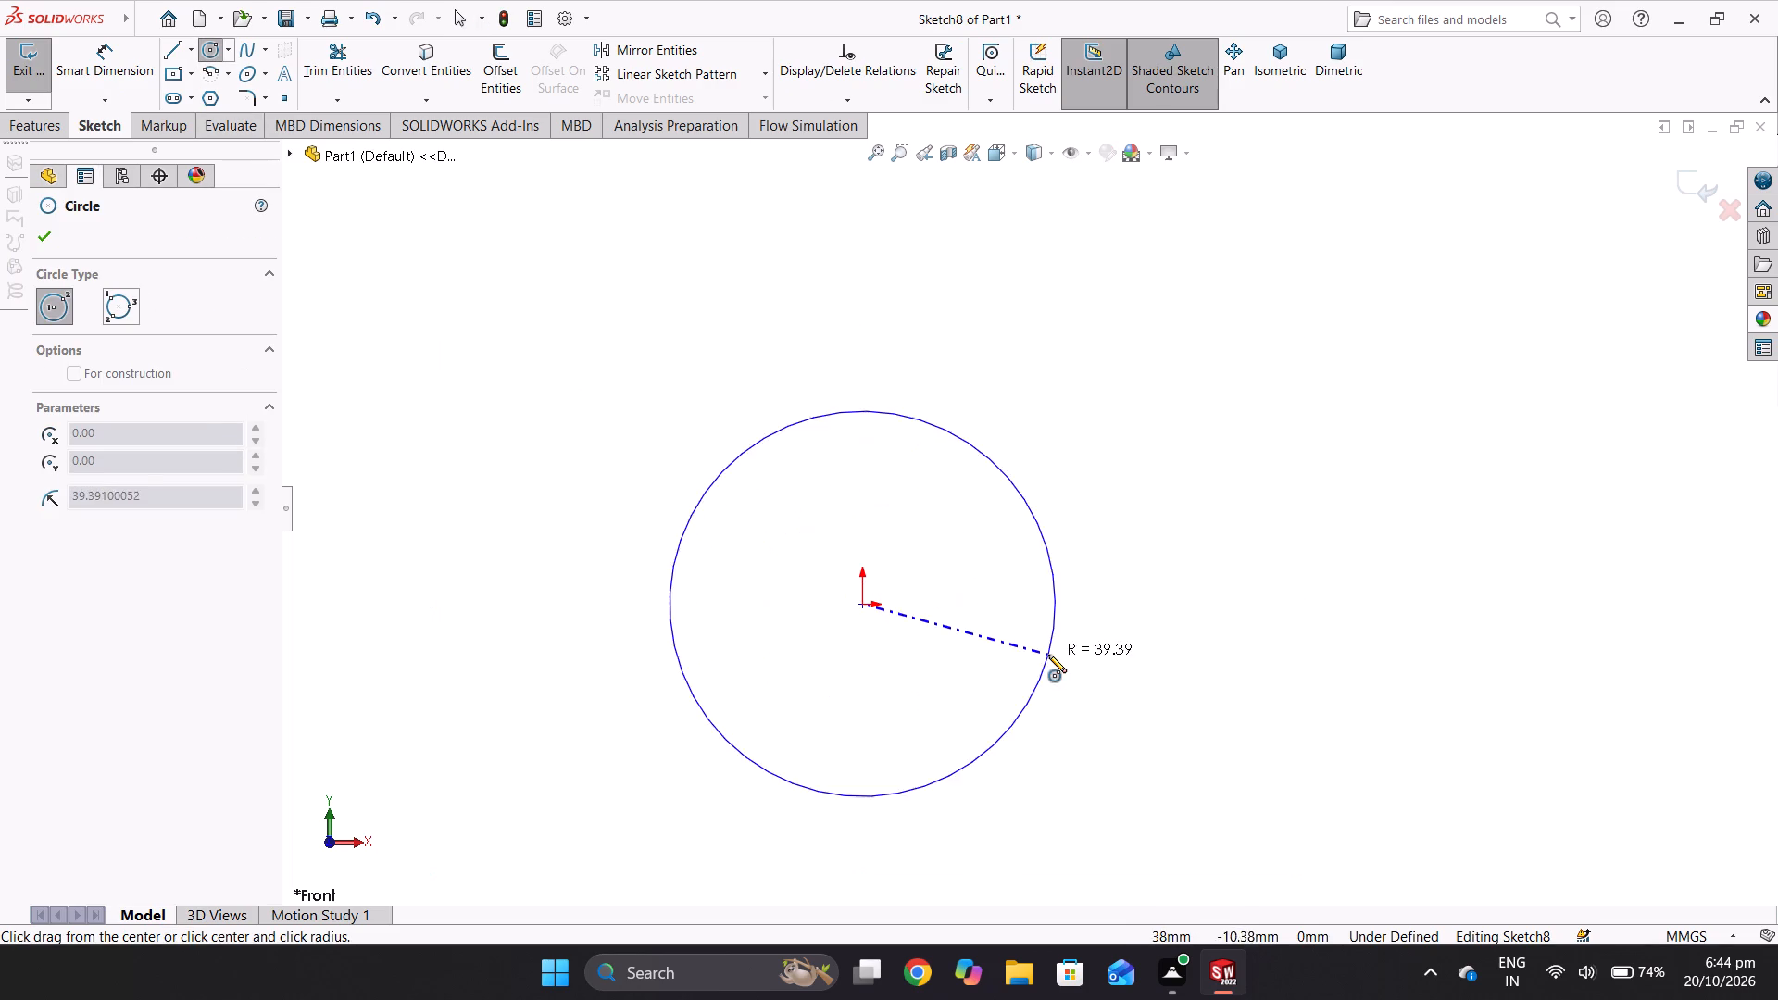
Dimension the origin-centred circle to a diameter of 28 mm.
click(115, 77)
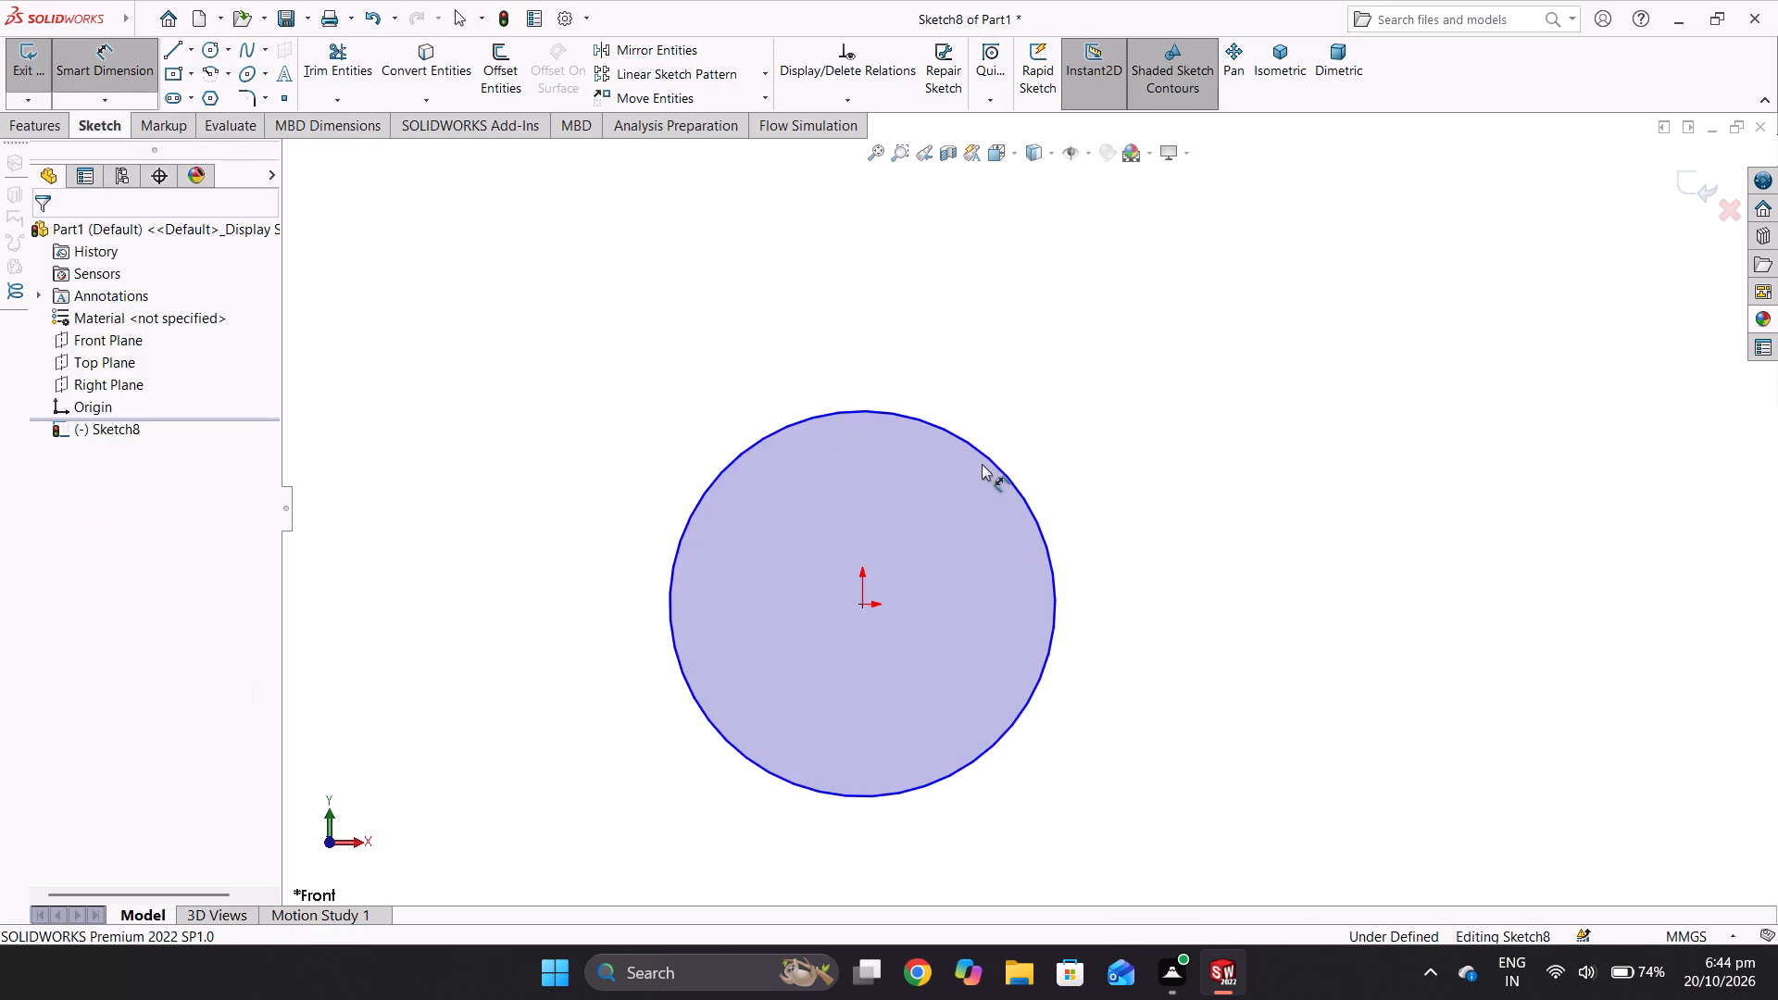
click(1024, 497)
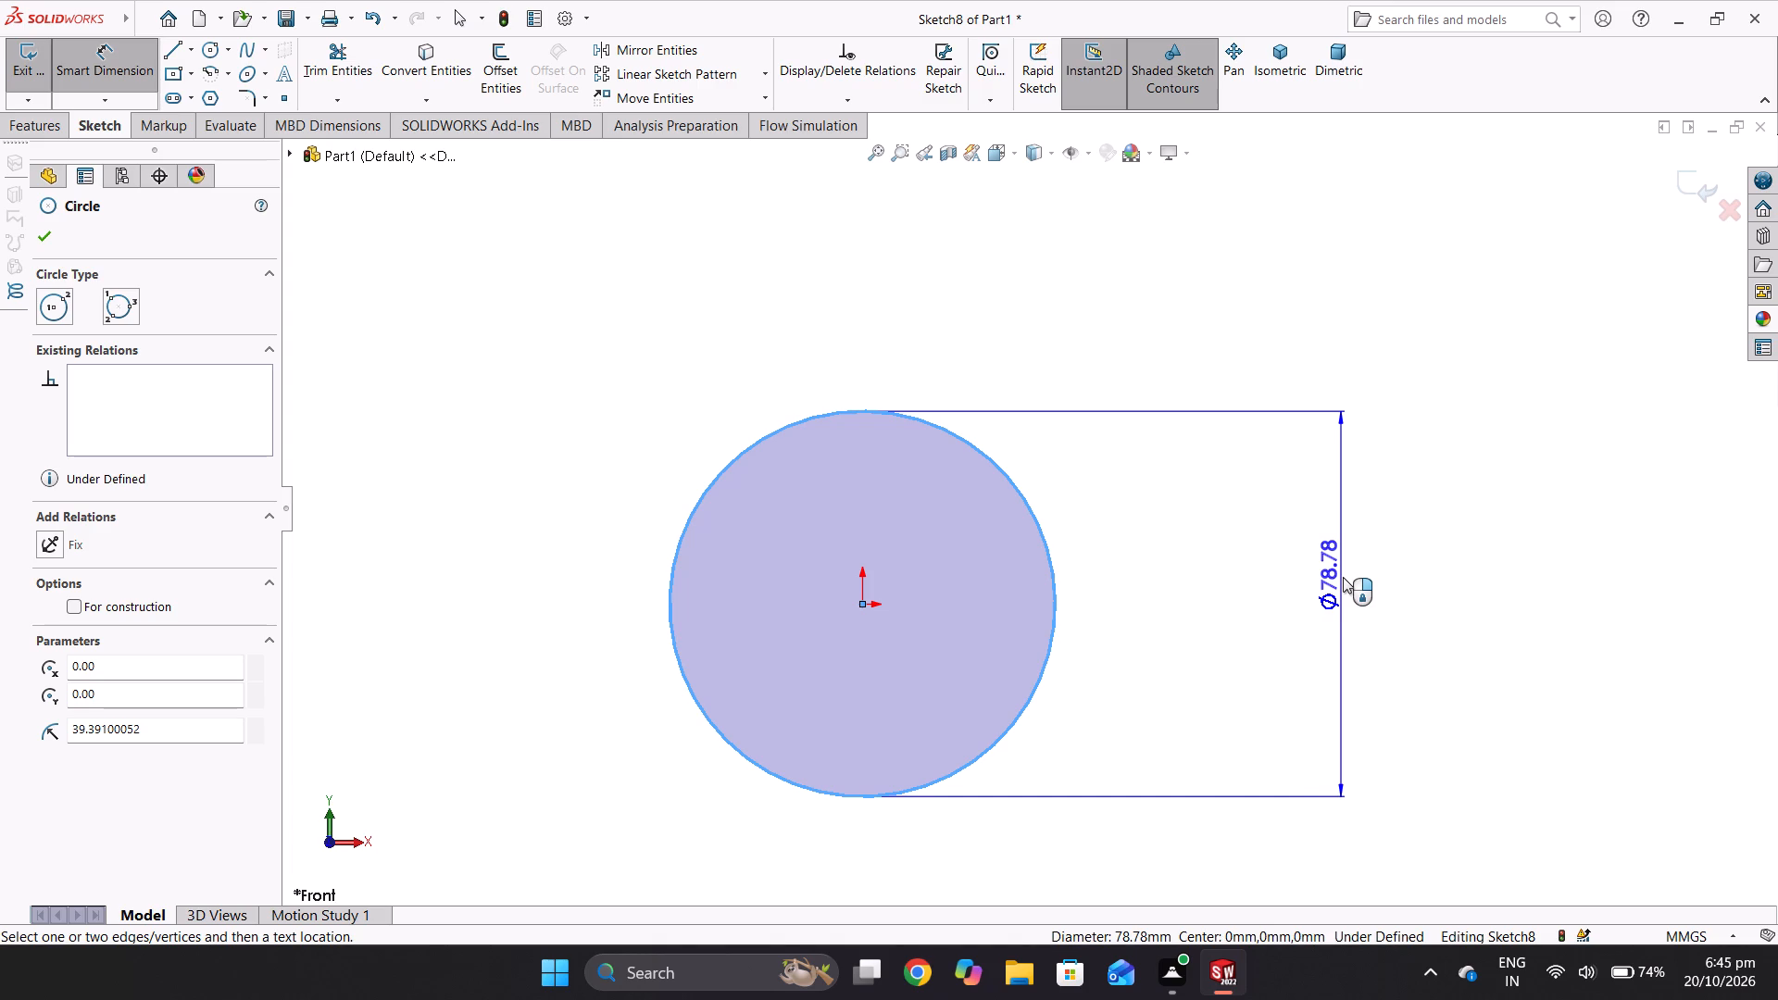
click(1343, 577)
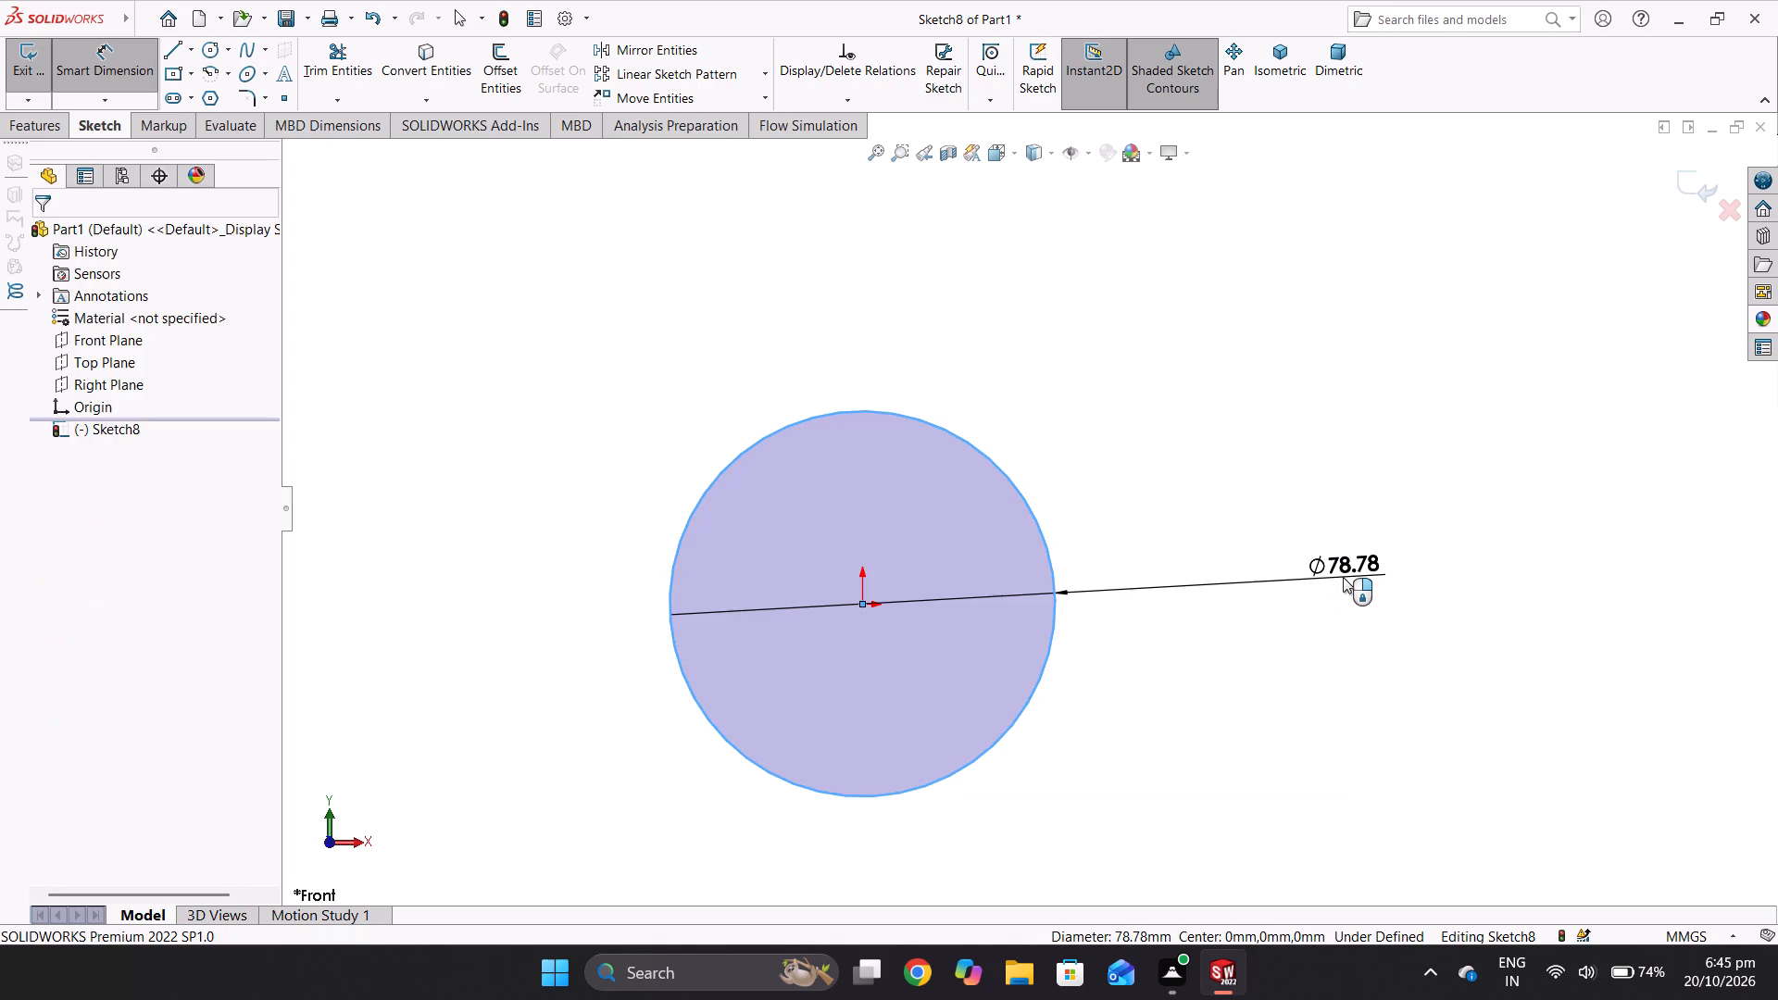
text(28)
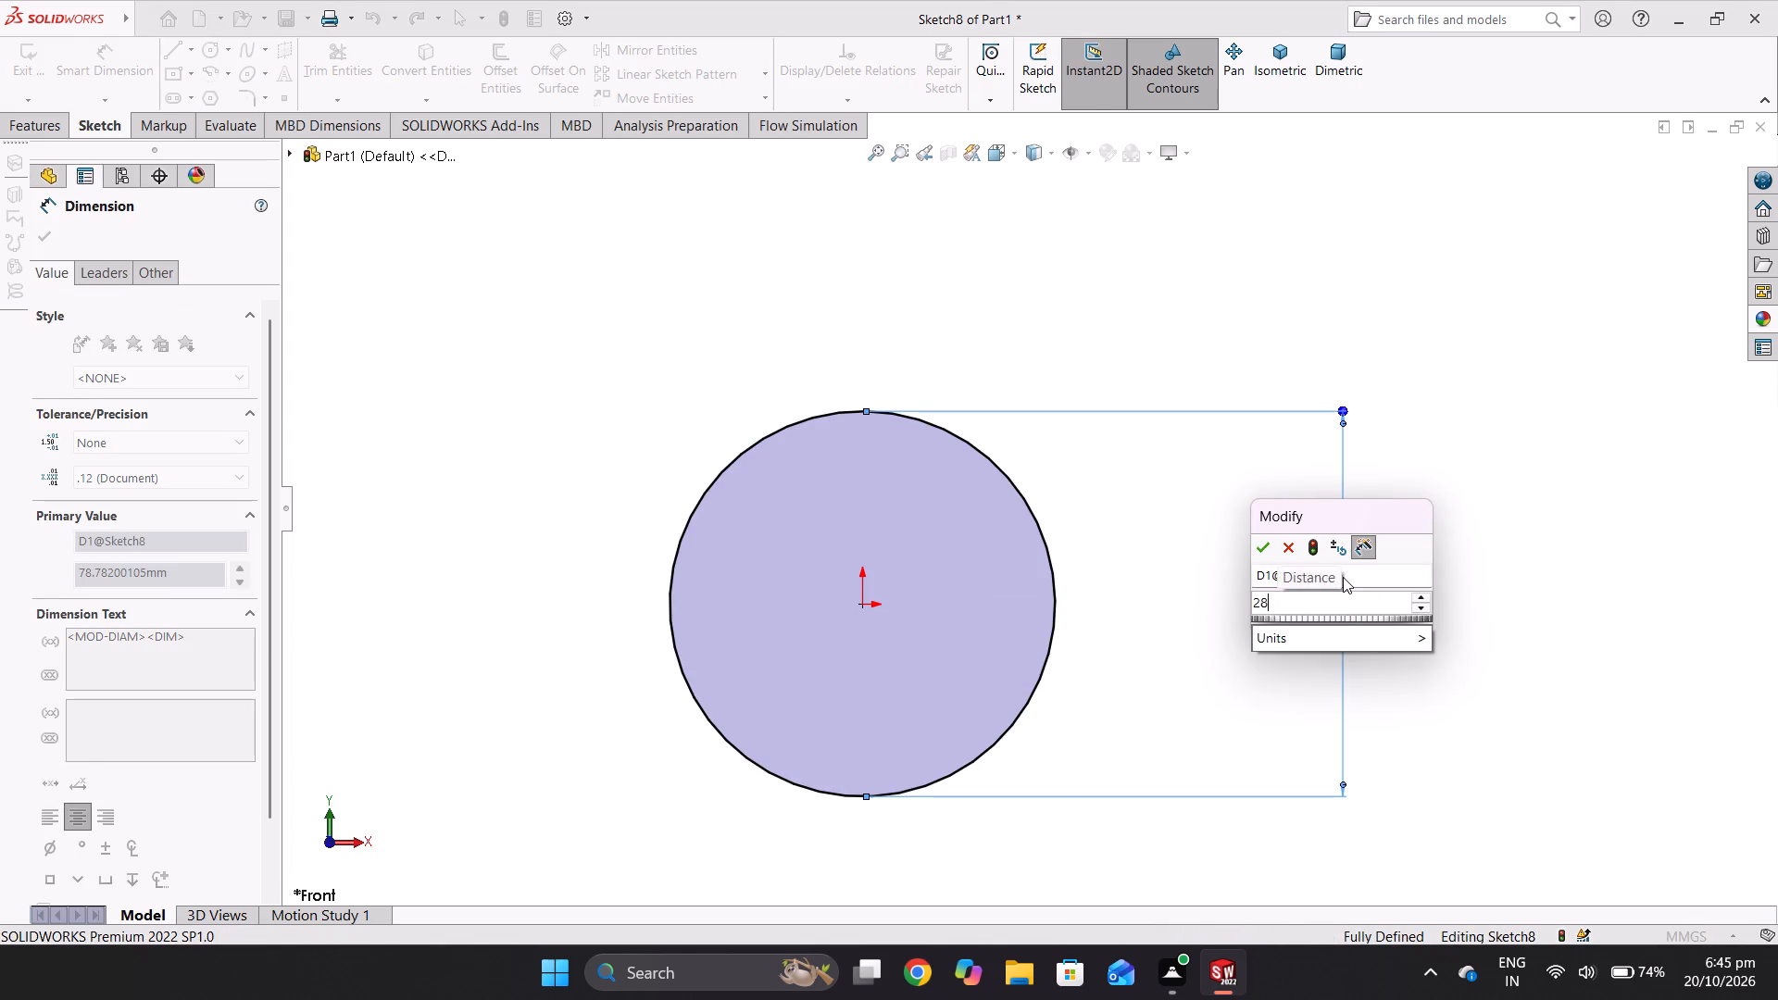
key(Return)
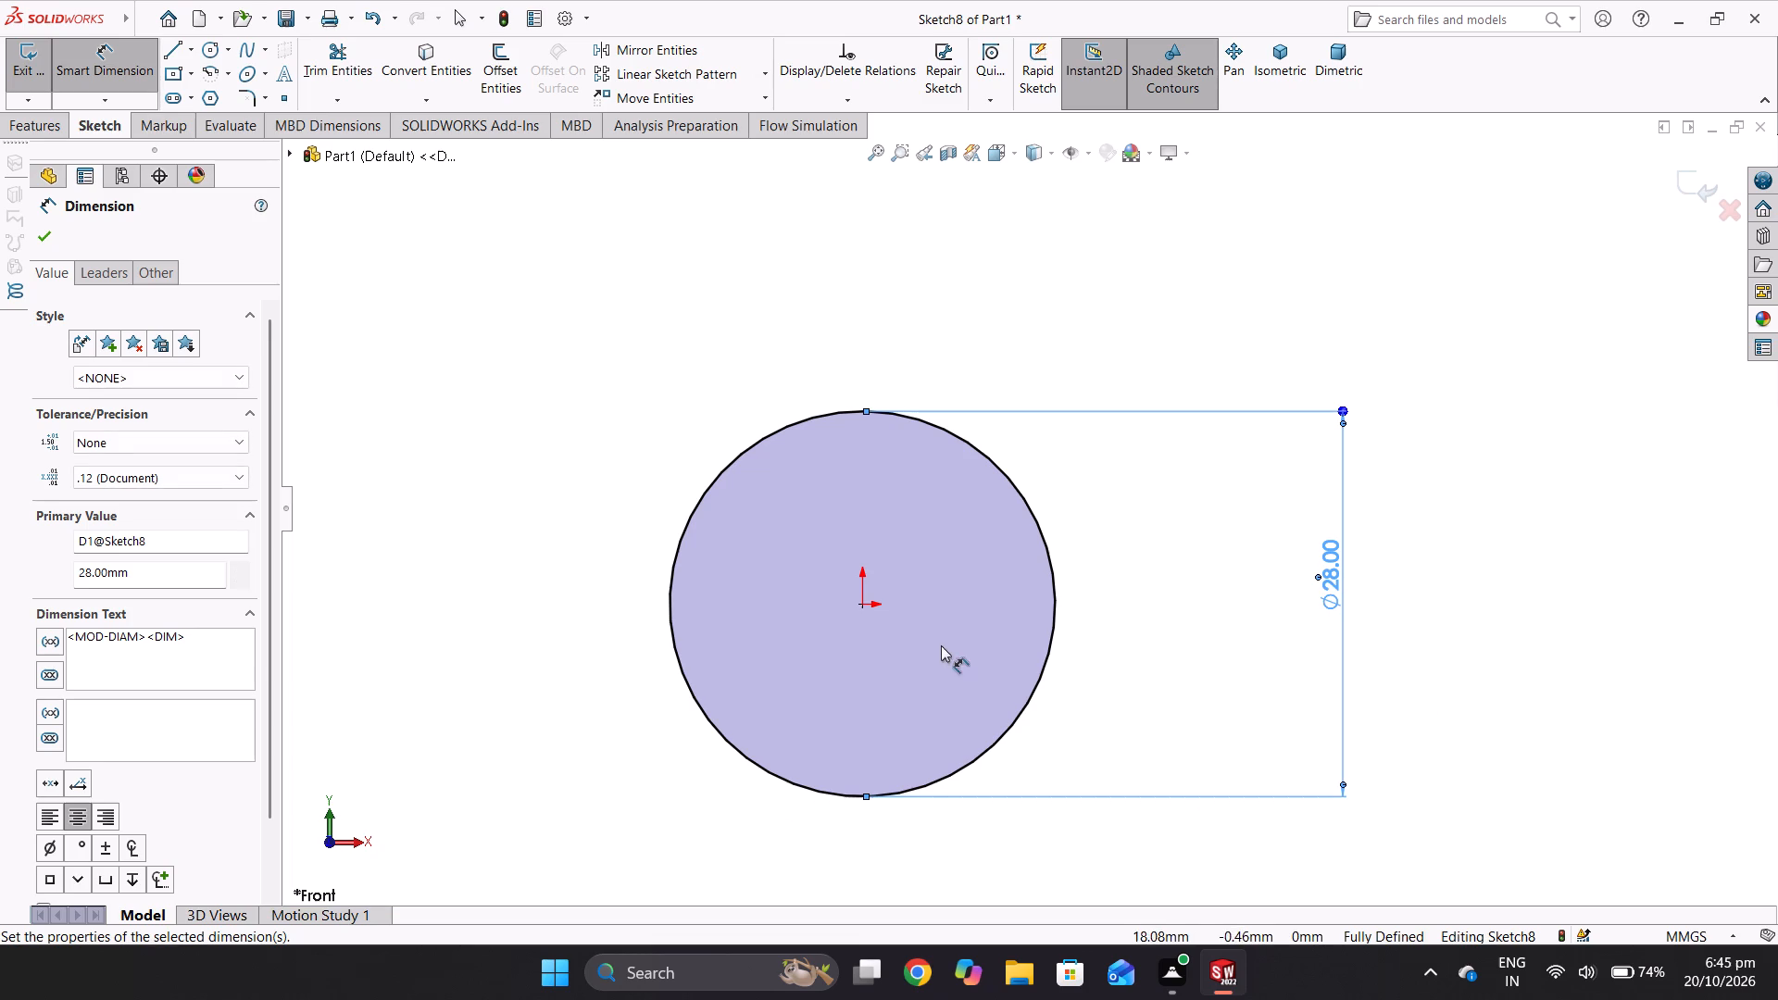
Start a boss extrusion of the 28 mm circle with a Mid Plane depth of 35 mm.
click(34, 123)
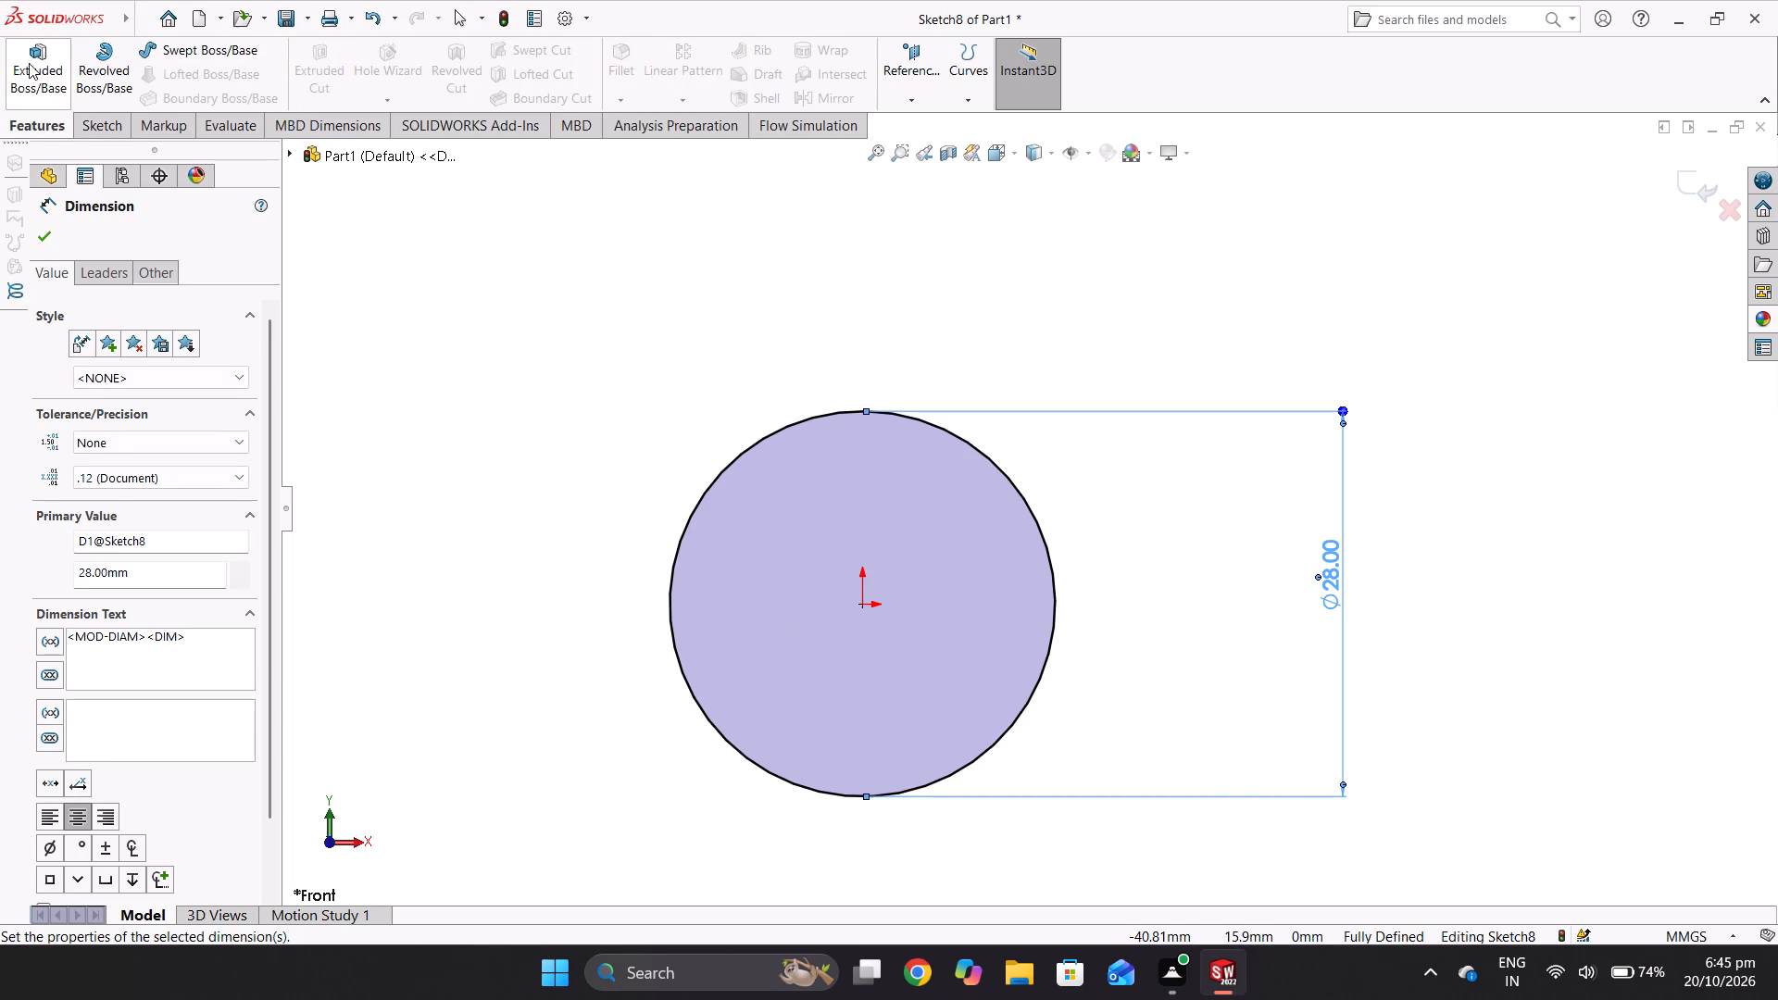
click(29, 63)
middle_drag(1013, 631, 1014, 631)
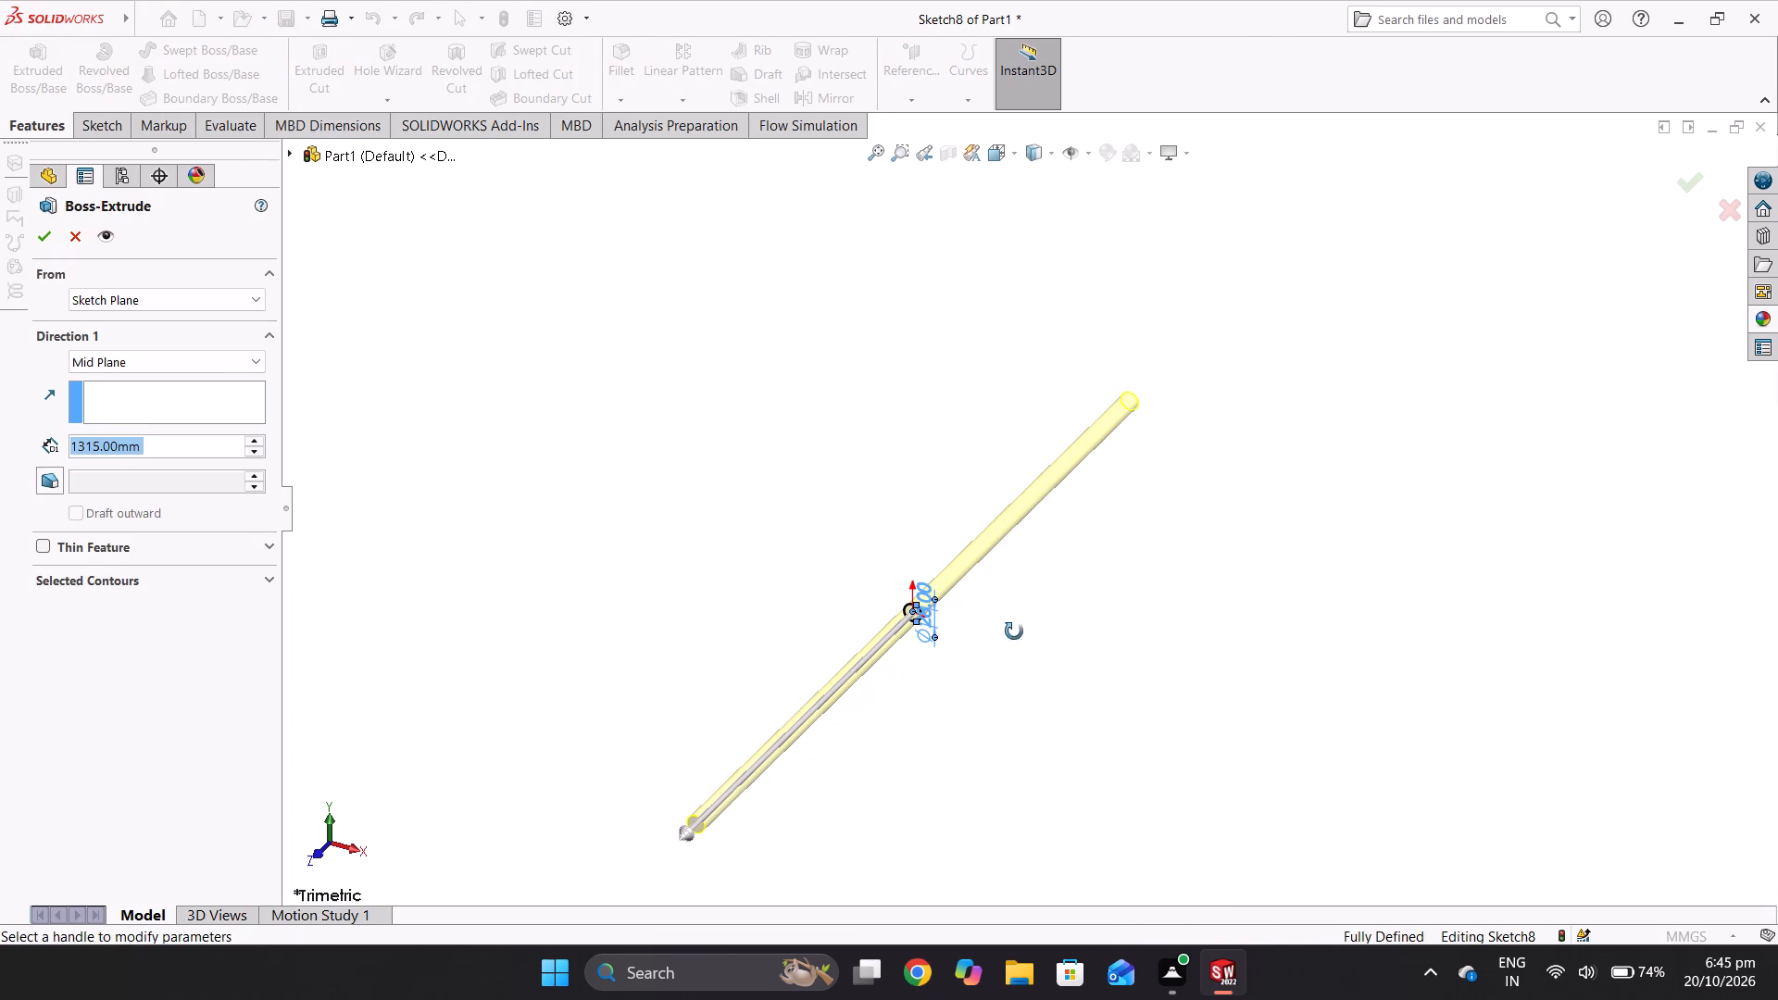
middle_drag(1014, 631, 1052, 631)
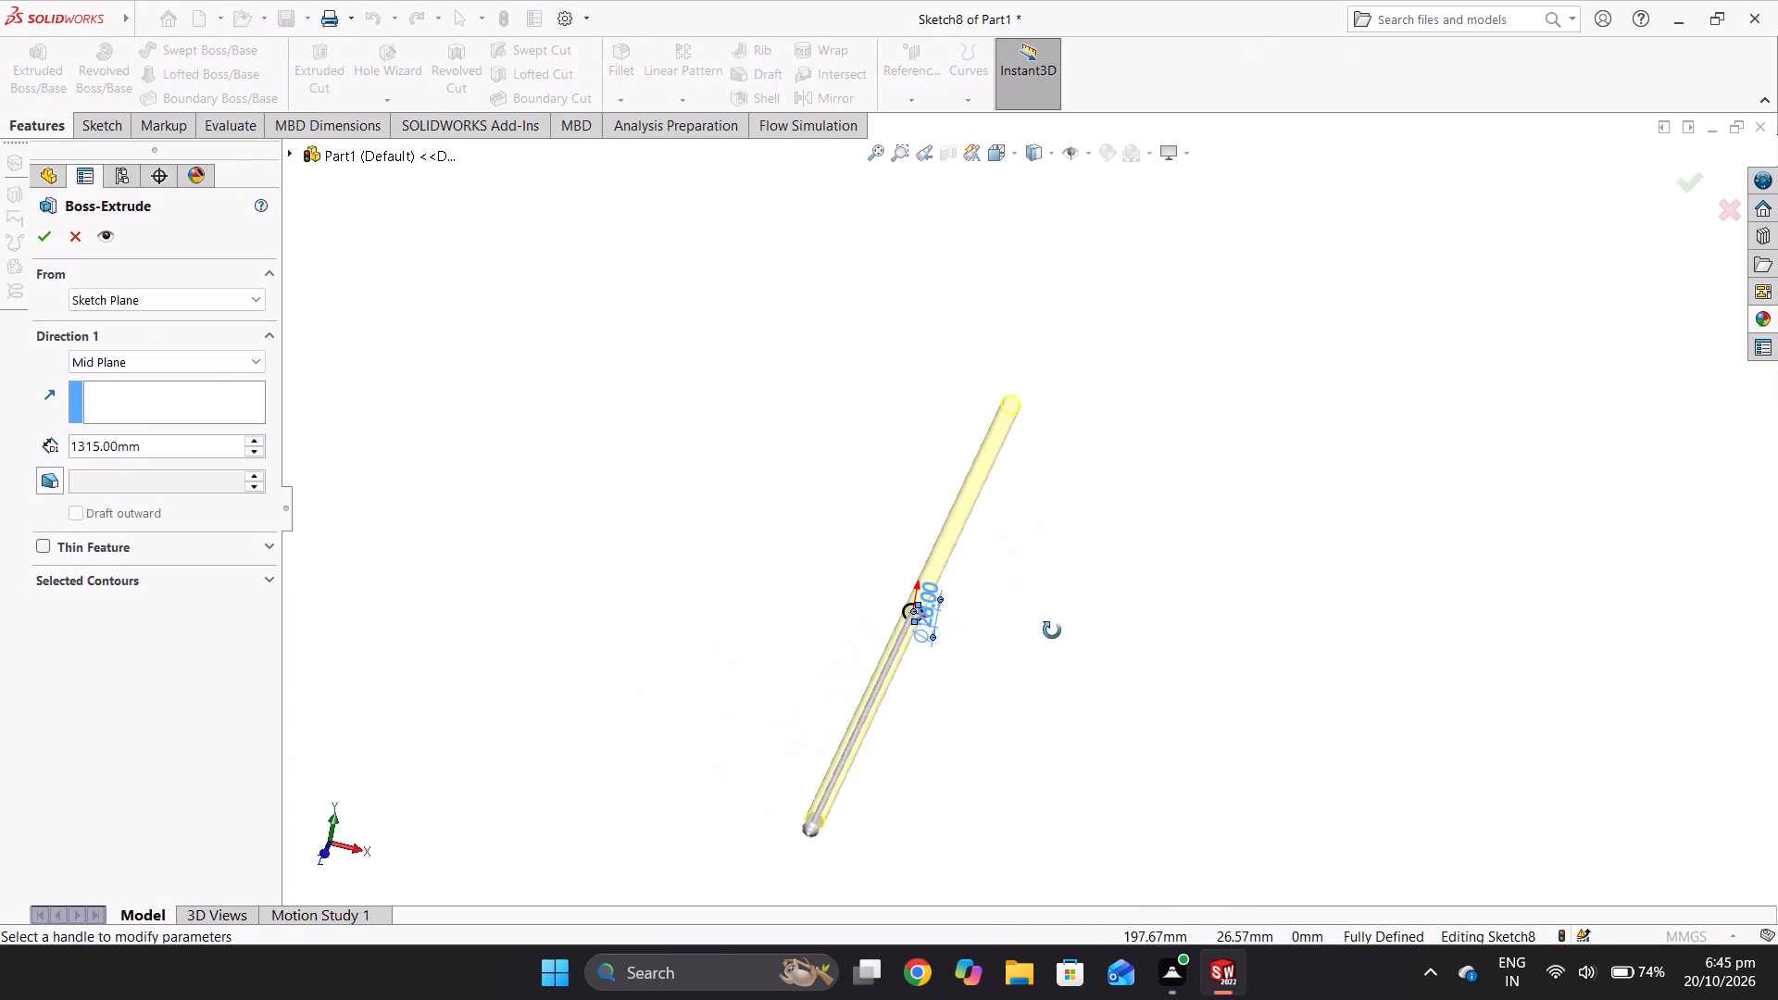
middle_drag(1052, 631, 1224, 579)
scroll(959, 607, down, 11)
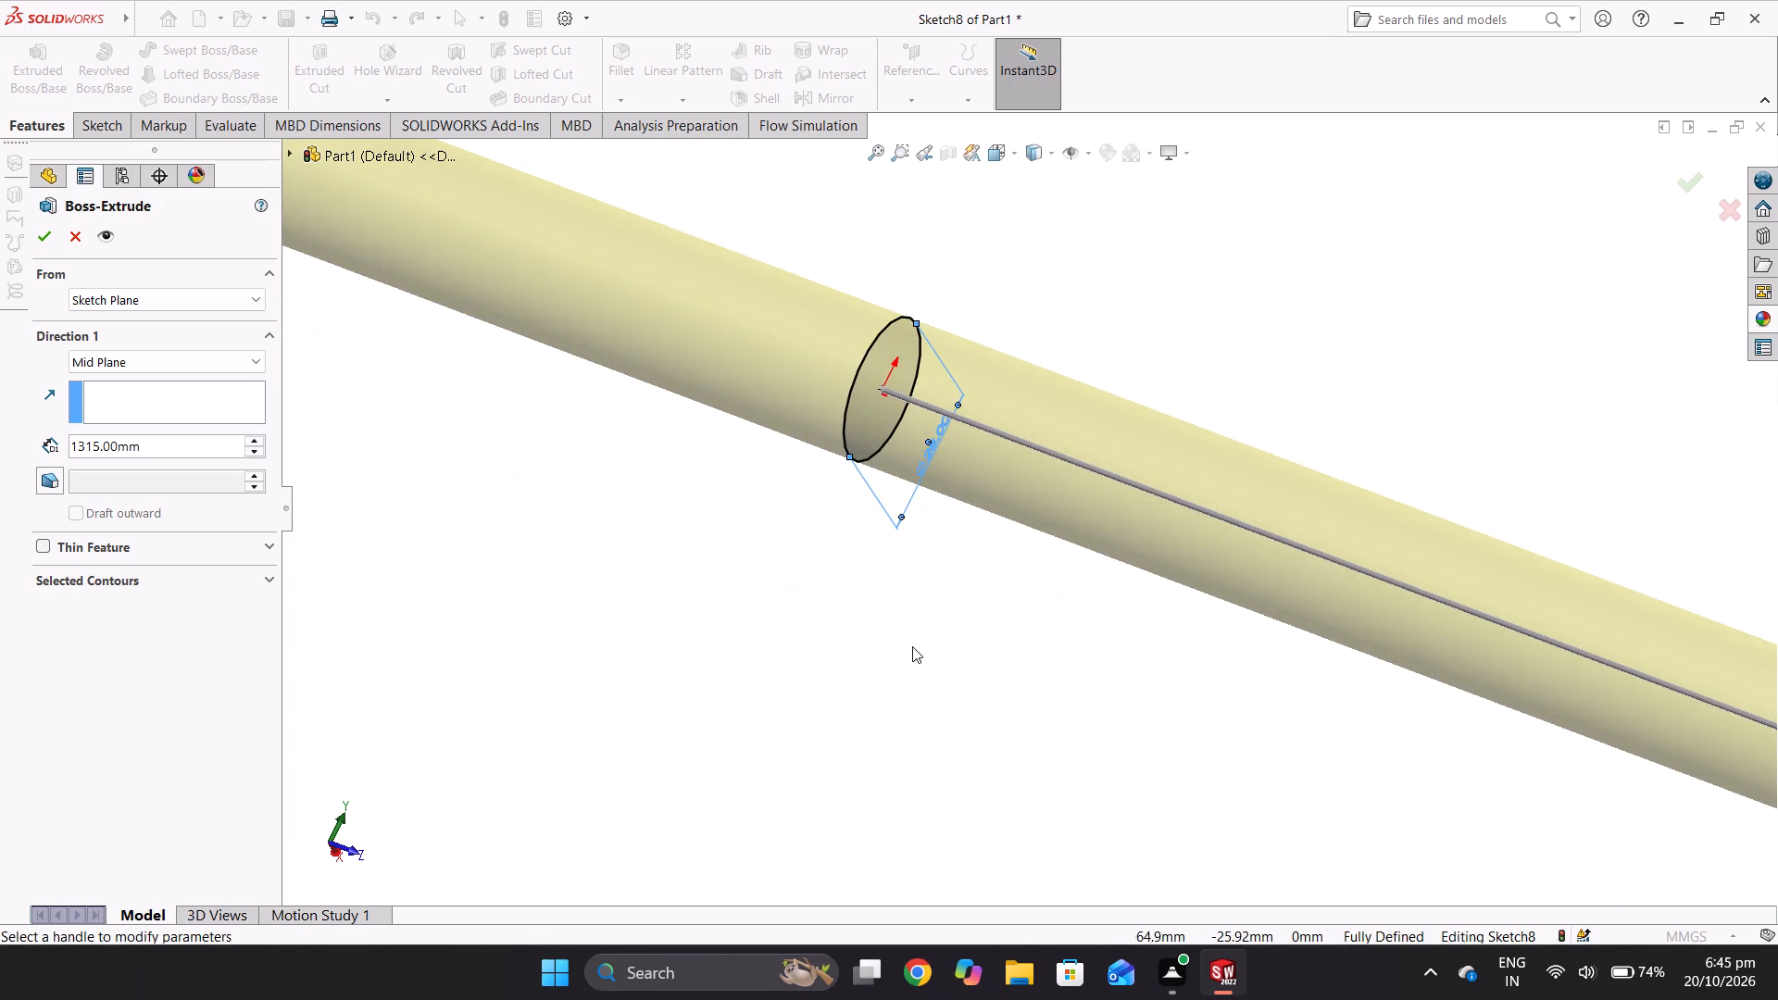
middle_drag(927, 646, 814, 360)
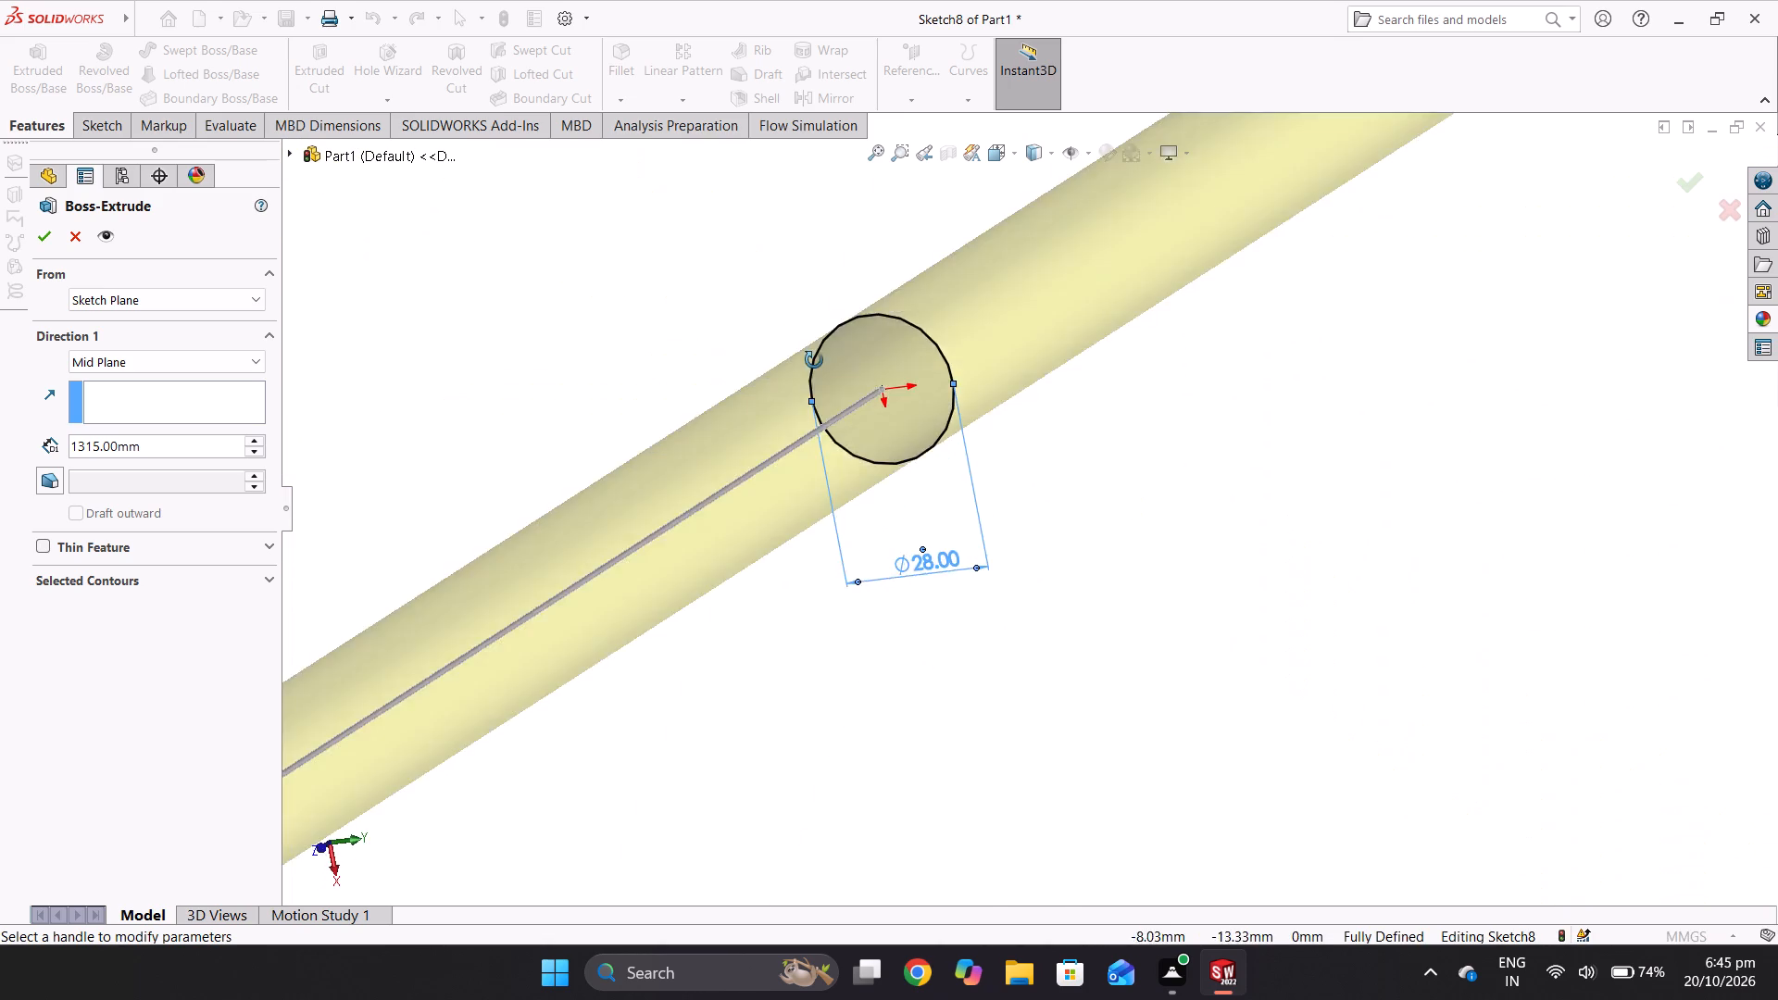
middle_drag(814, 360, 854, 398)
click(142, 437)
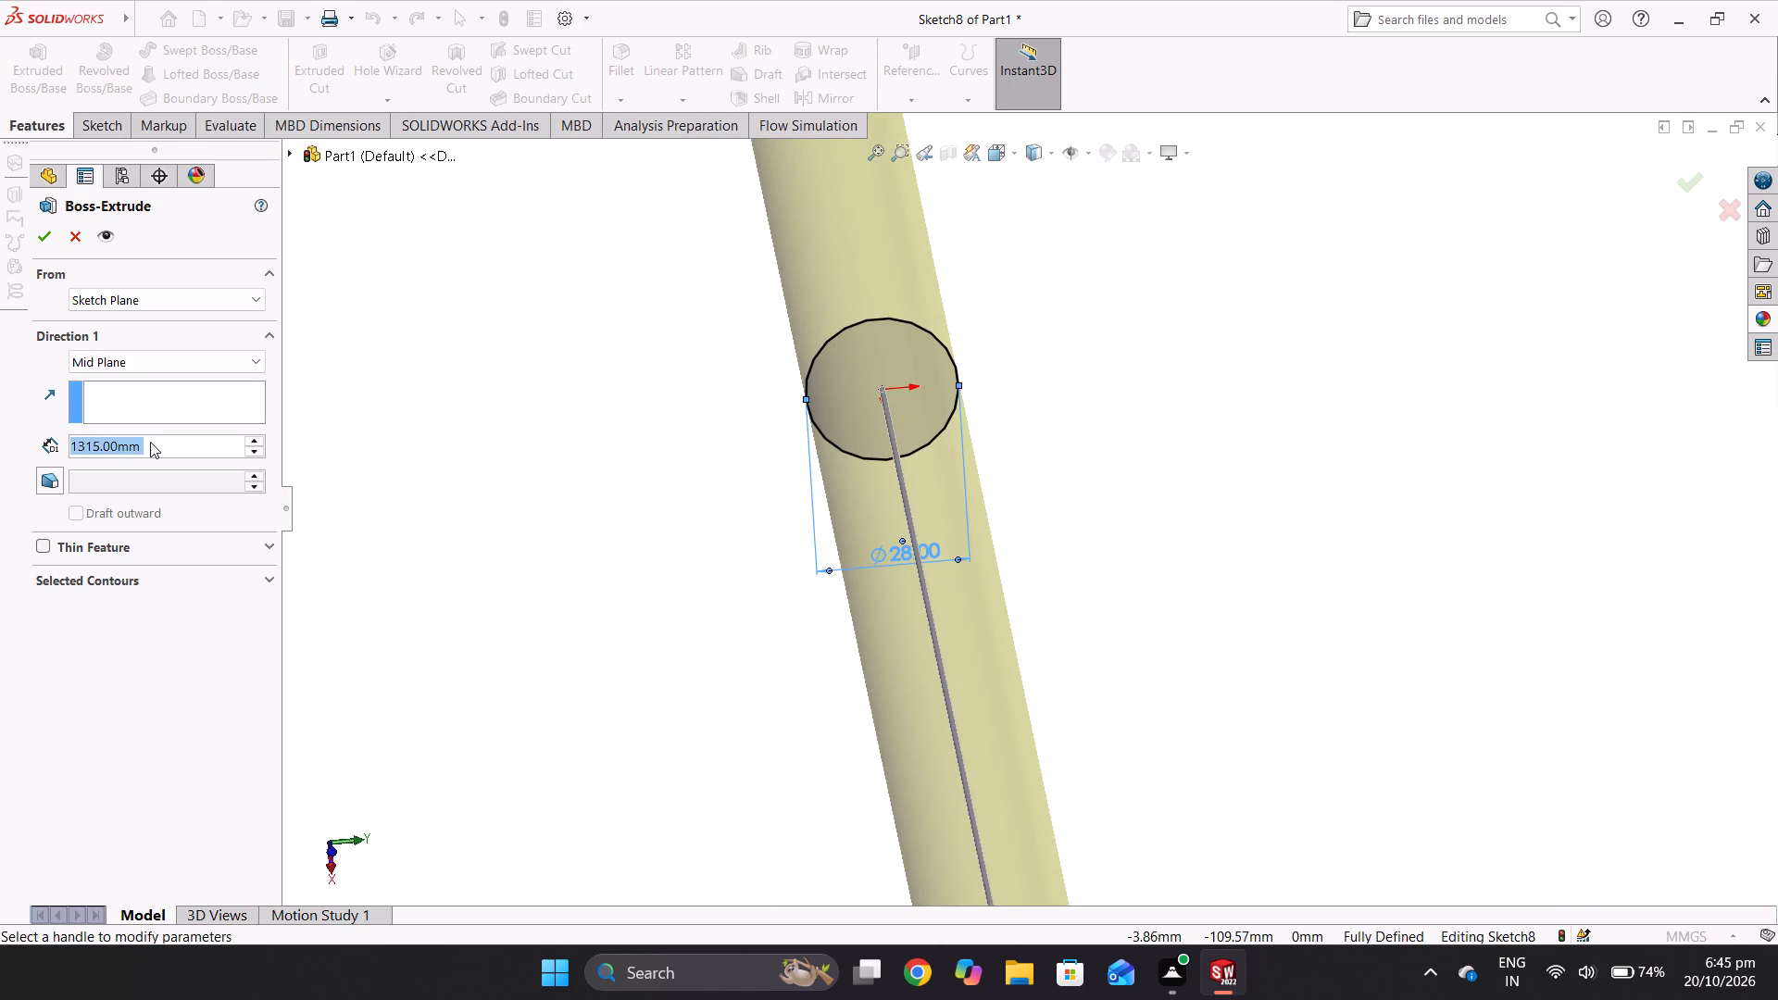
text(35)
key(Return)
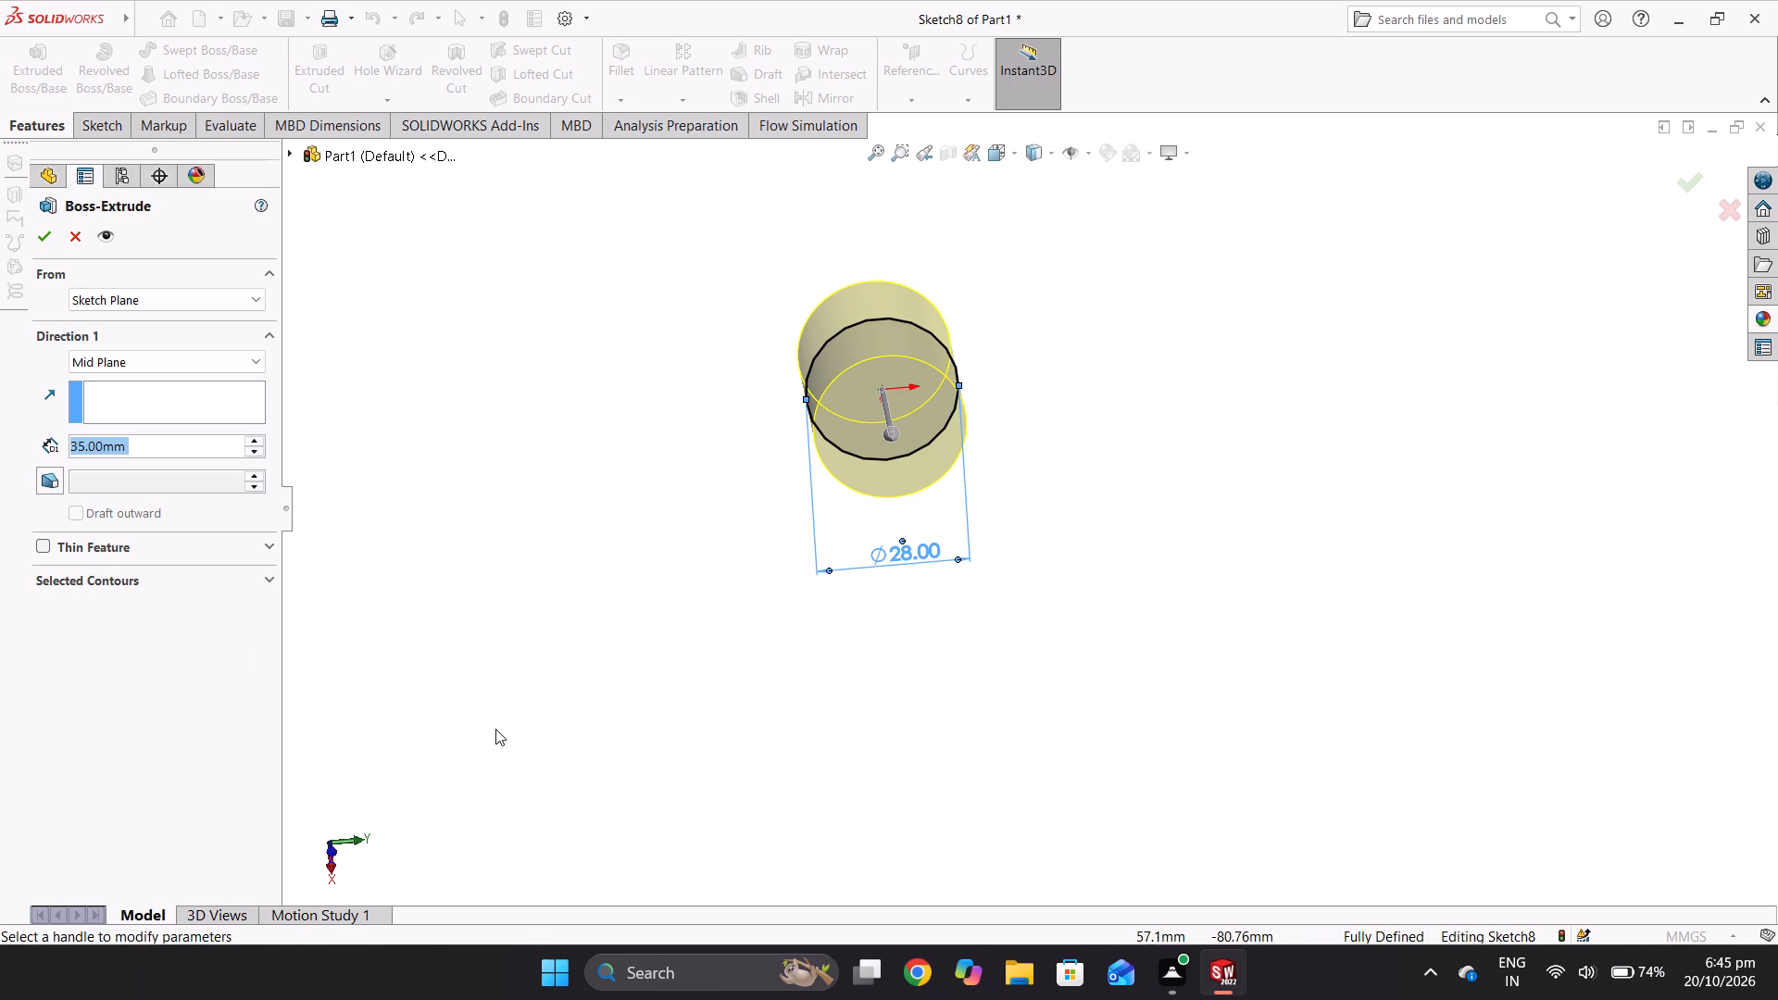
middle_drag(497, 729, 712, 735)
middle_drag(712, 736, 702, 776)
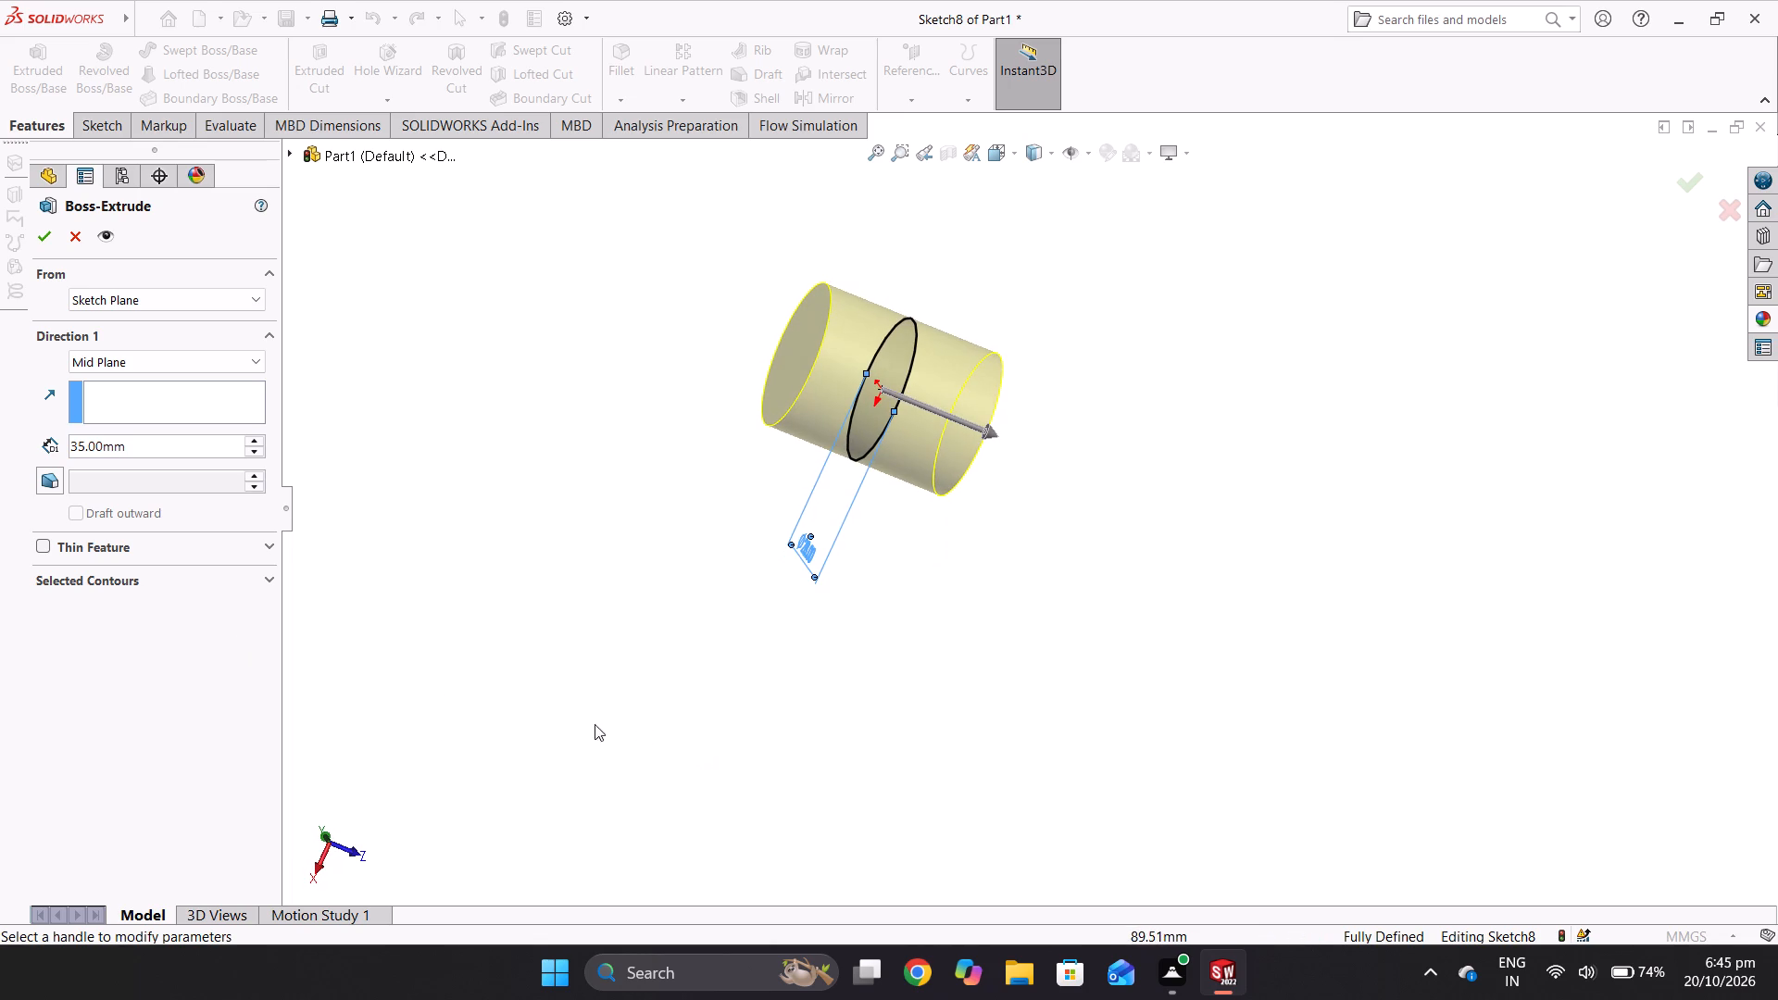
Switch the extrusion's Direction 1 end condition to Blind and check the preview.
click(105, 358)
click(119, 376)
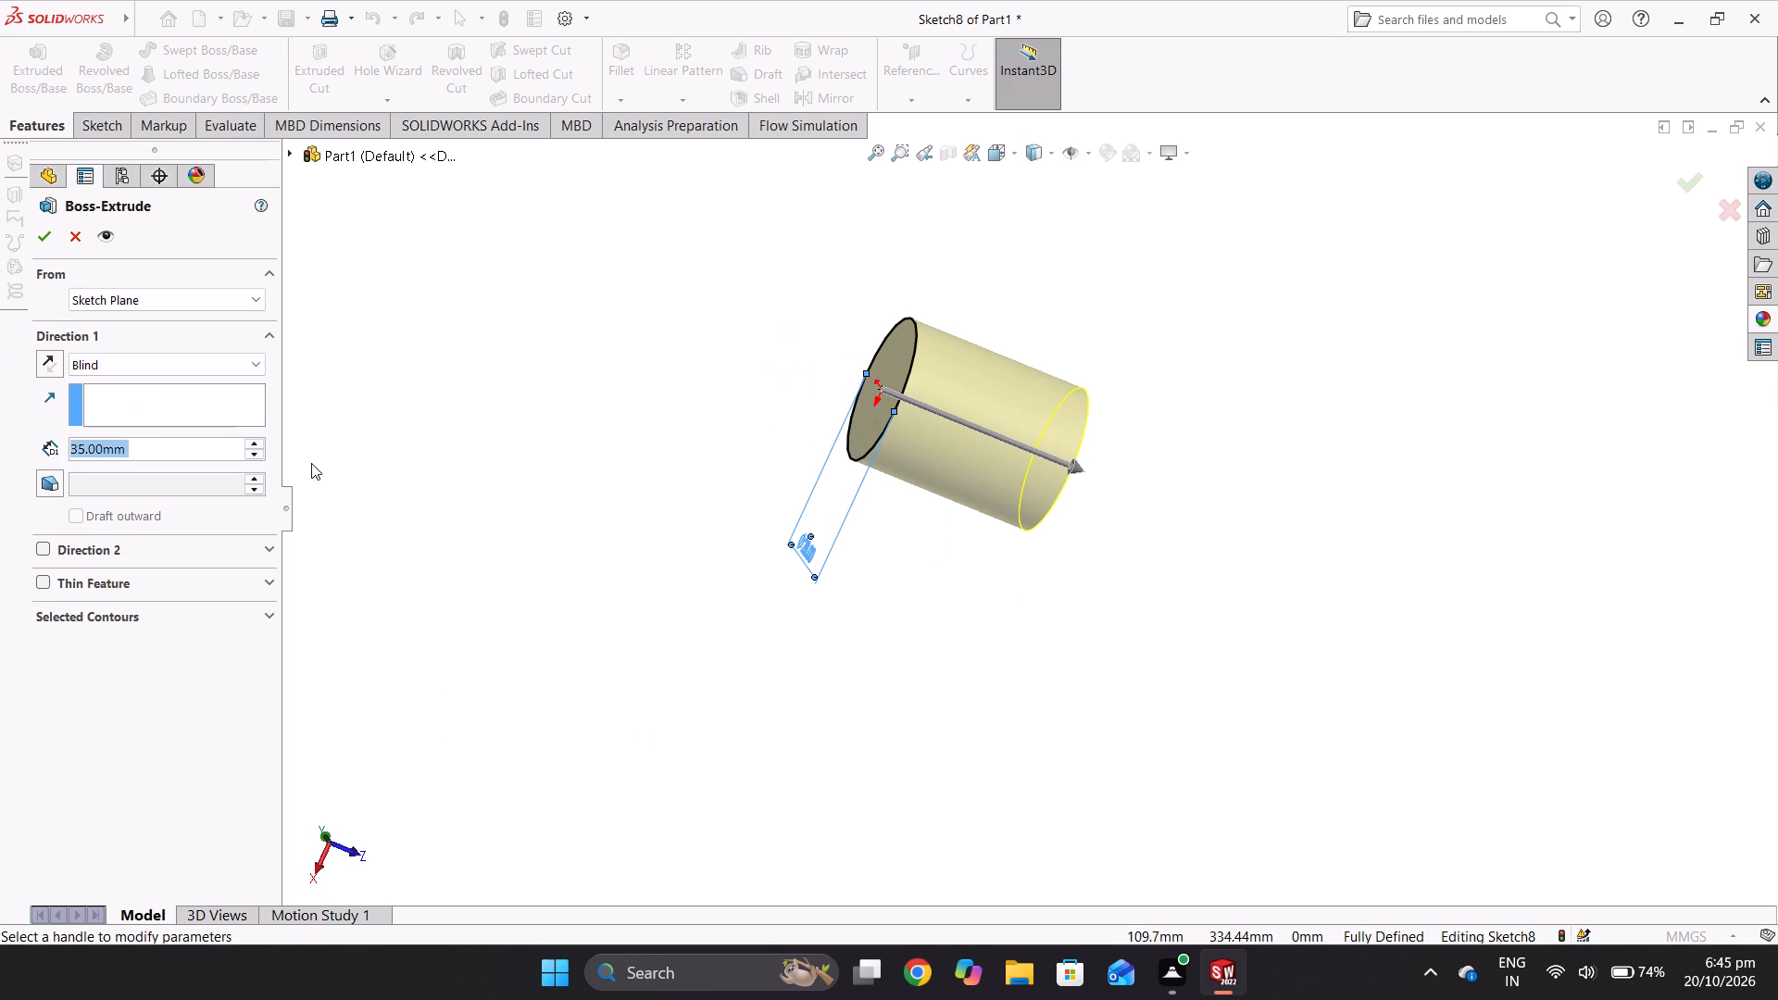
middle_drag(557, 498, 491, 441)
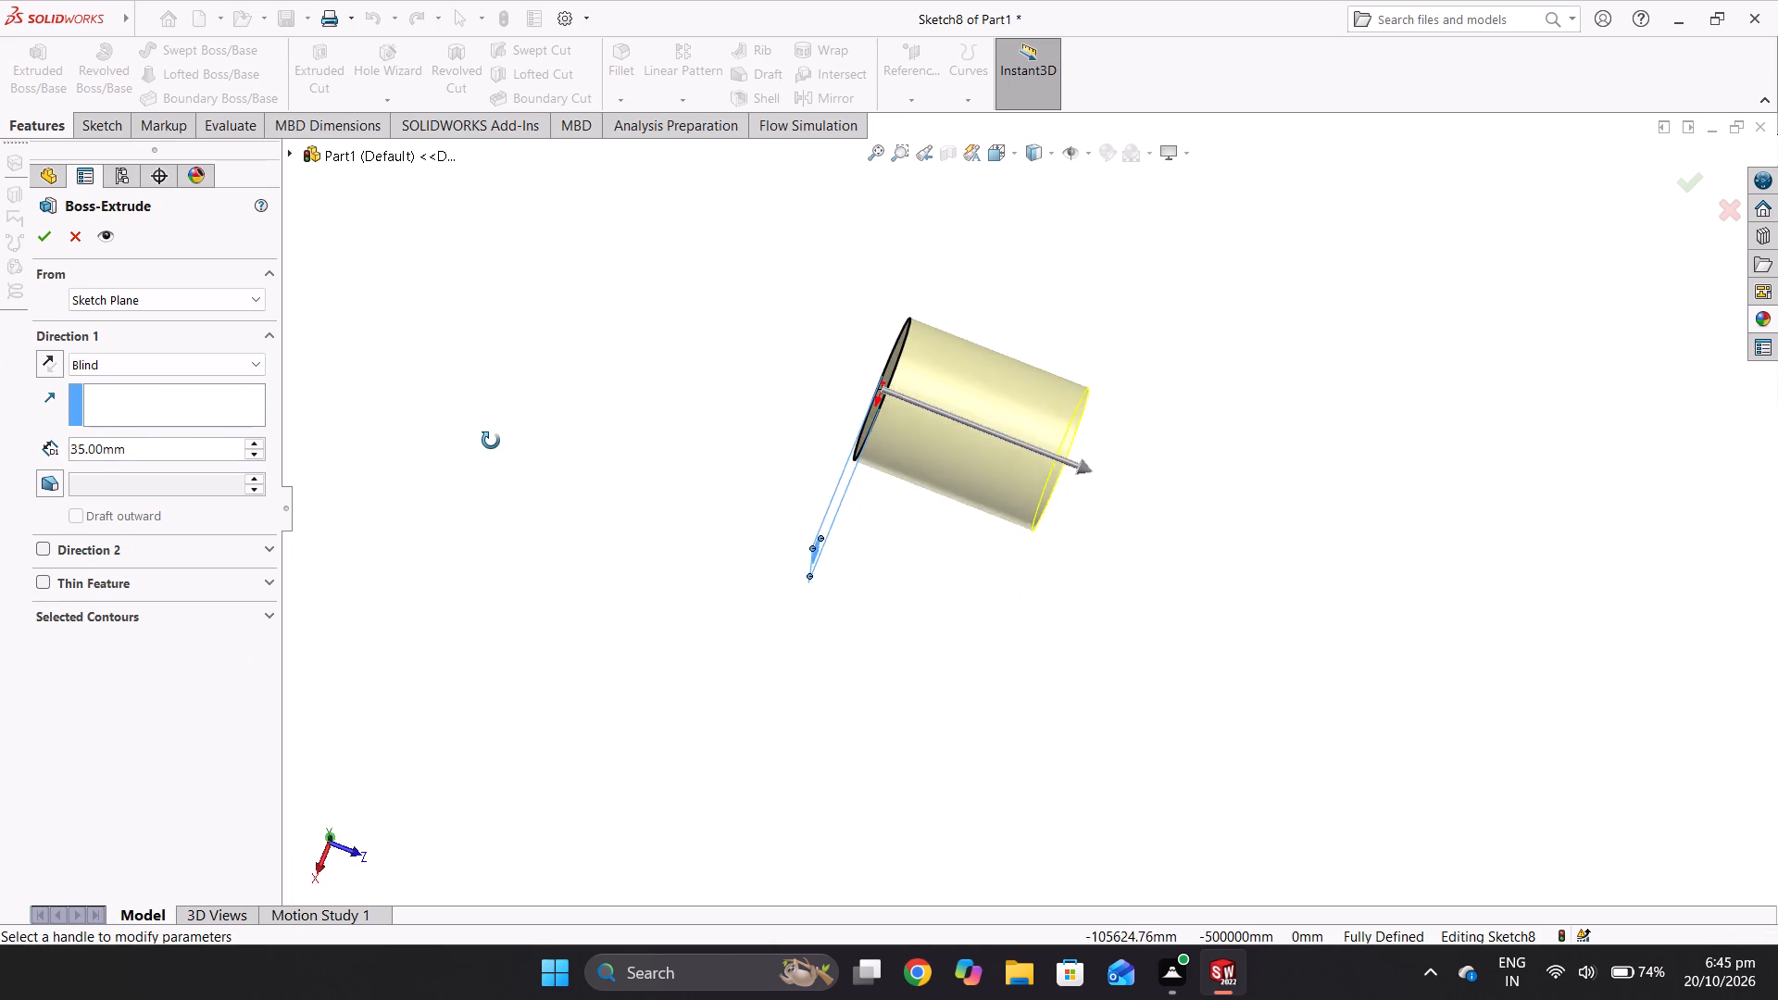
middle_drag(491, 441, 485, 453)
scroll(960, 510, down, 3)
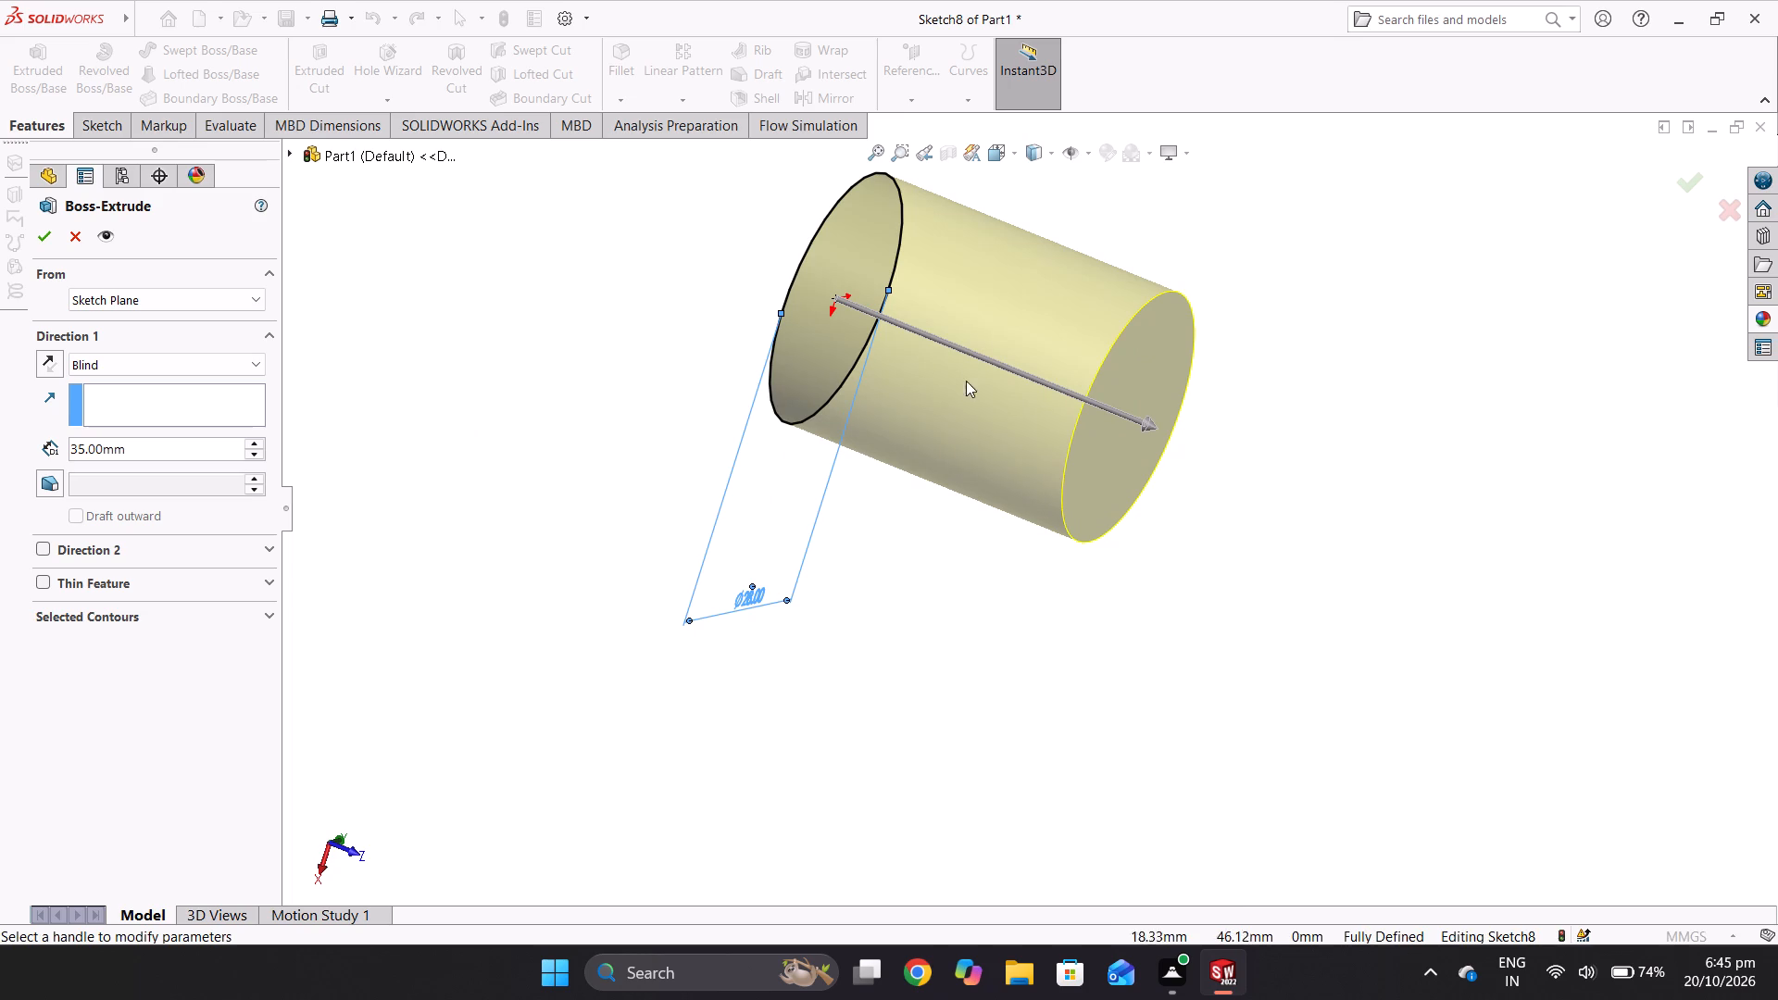
scroll(1000, 204, up, 2)
scroll(1000, 204, down, 2)
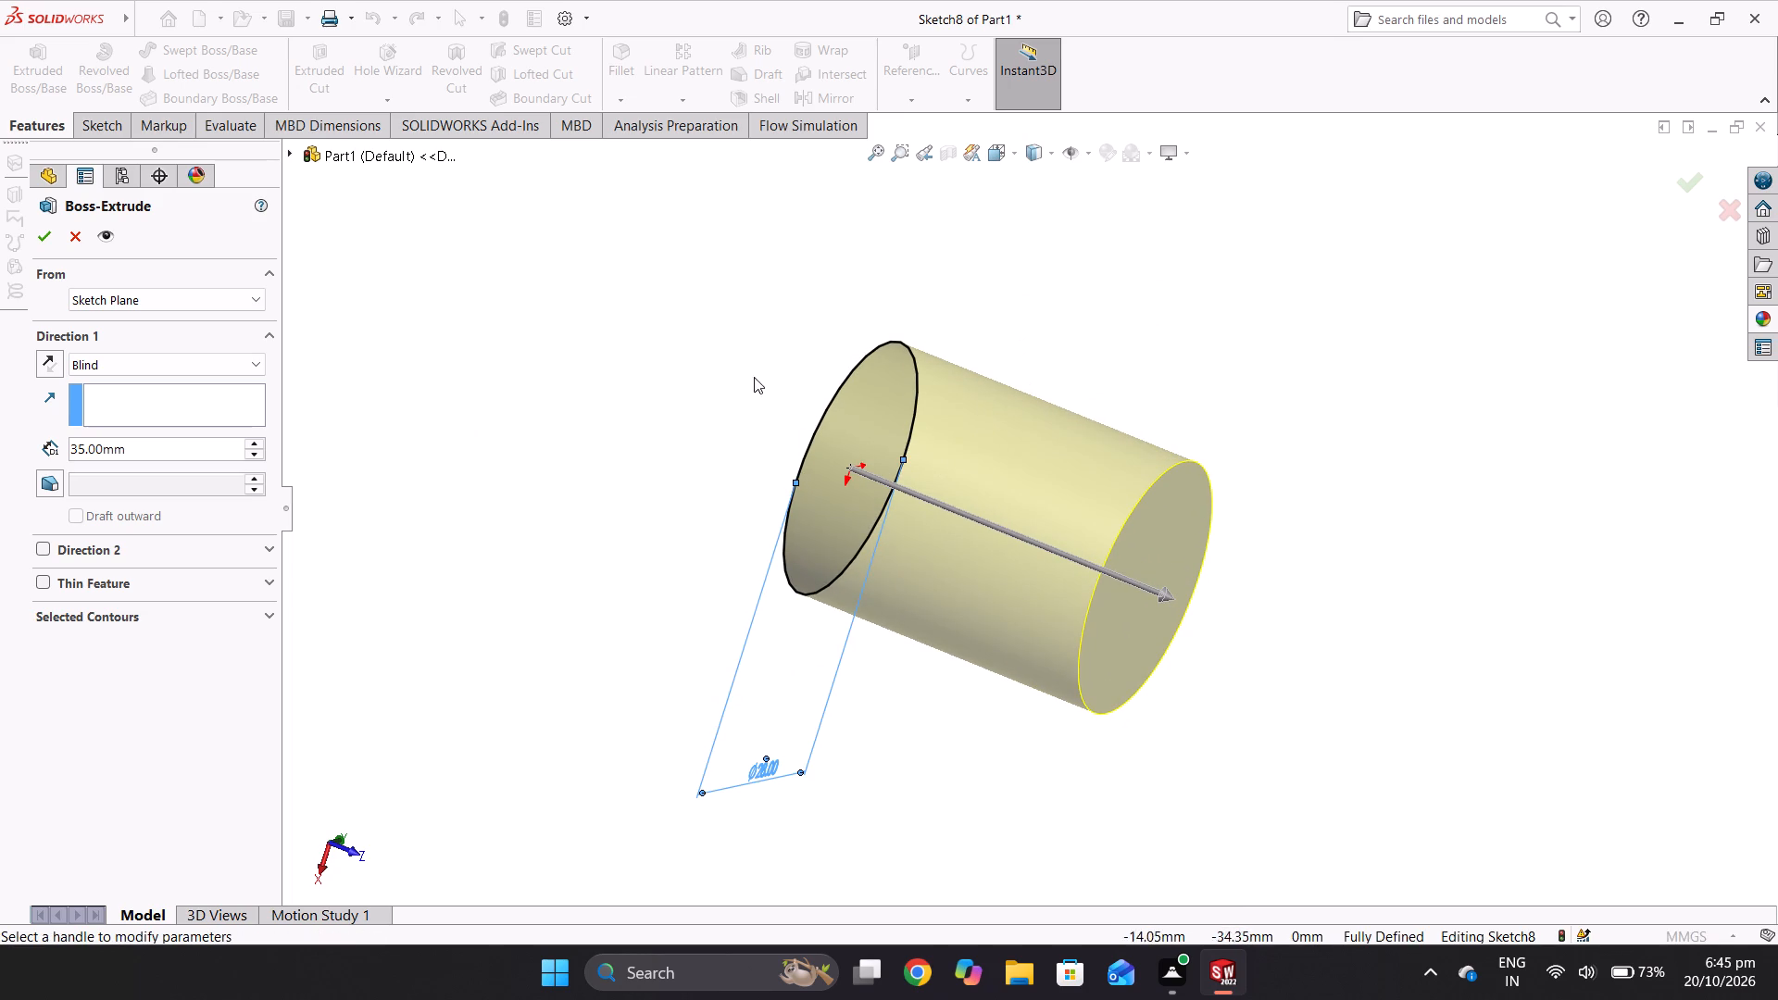
Extrude the circle Blind 17.5 mm in Direction 1 and 17.5 mm in Direction 2.
click(110, 540)
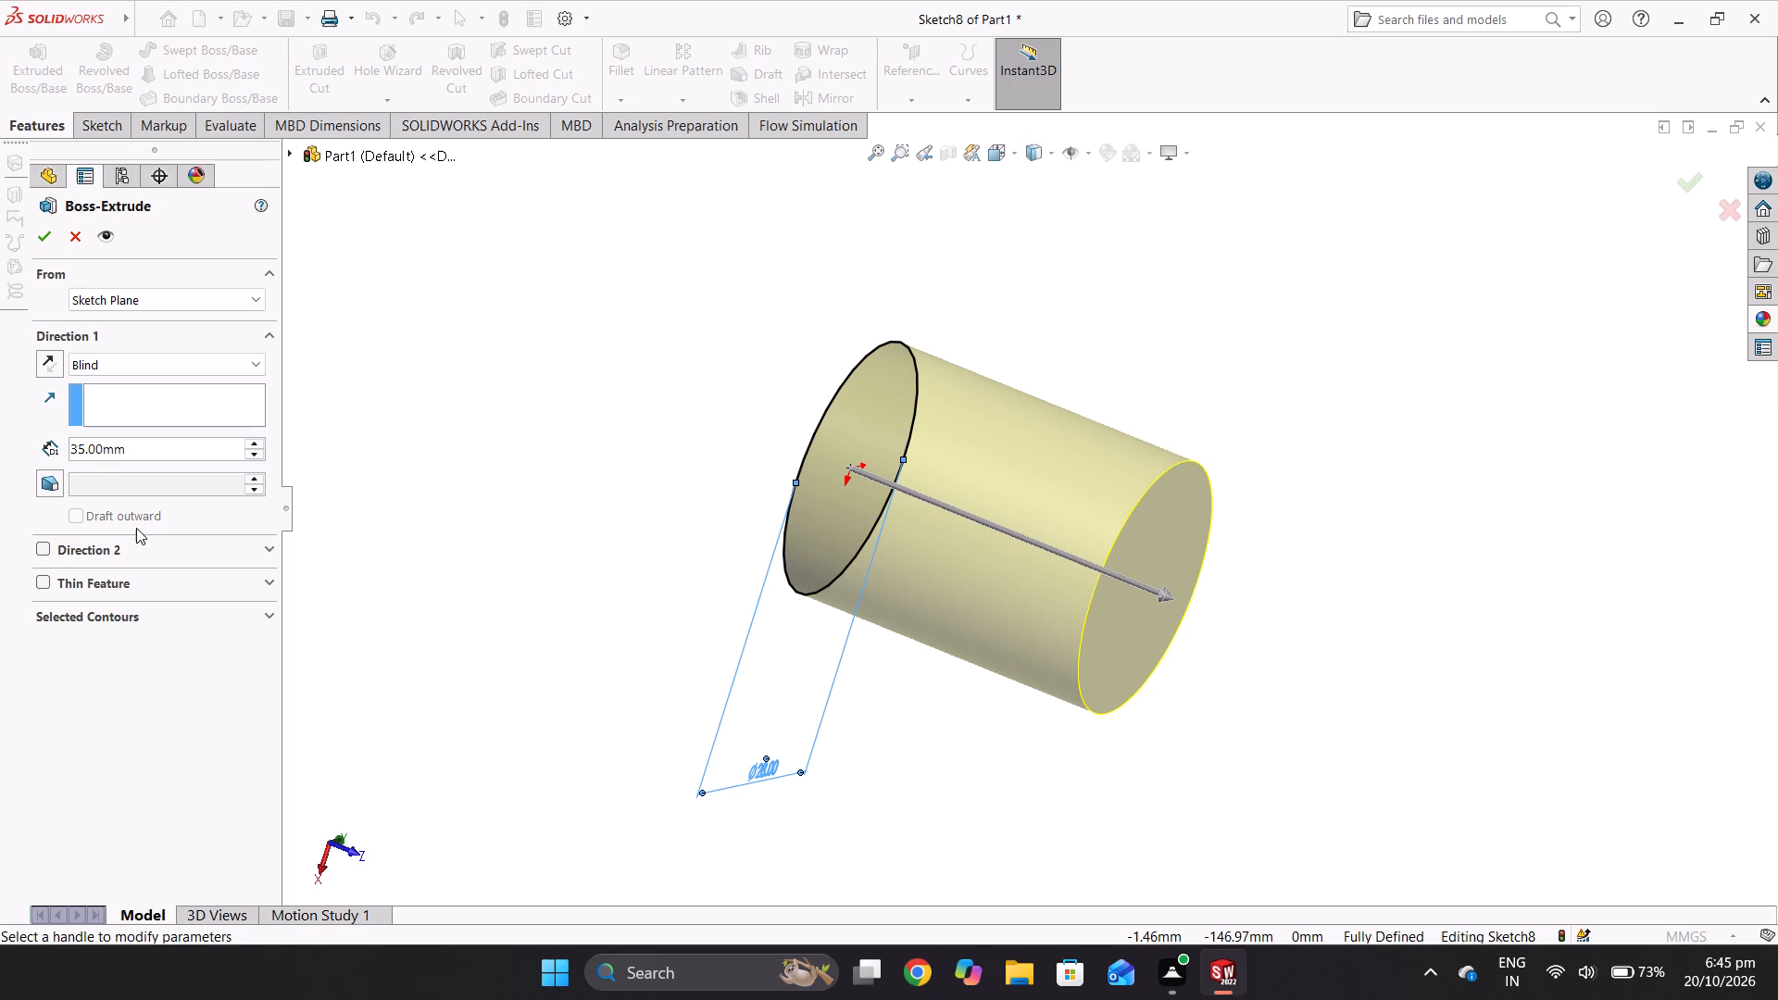
click(156, 543)
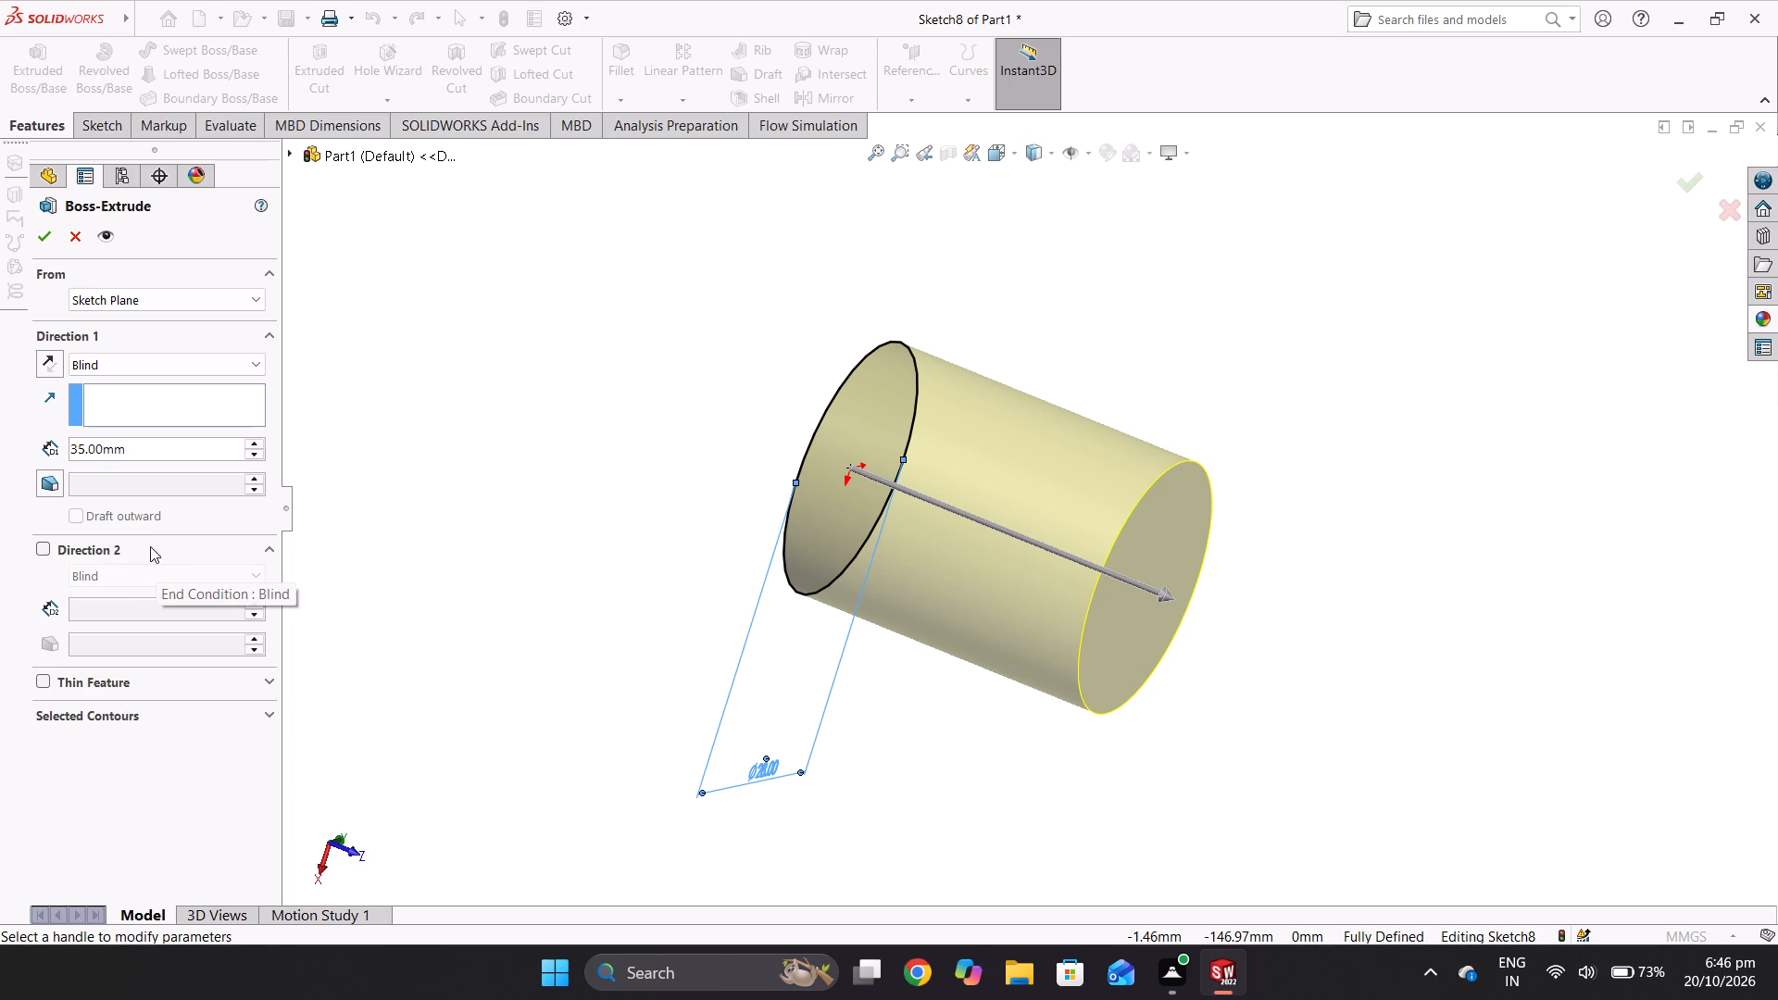
double_click(132, 457)
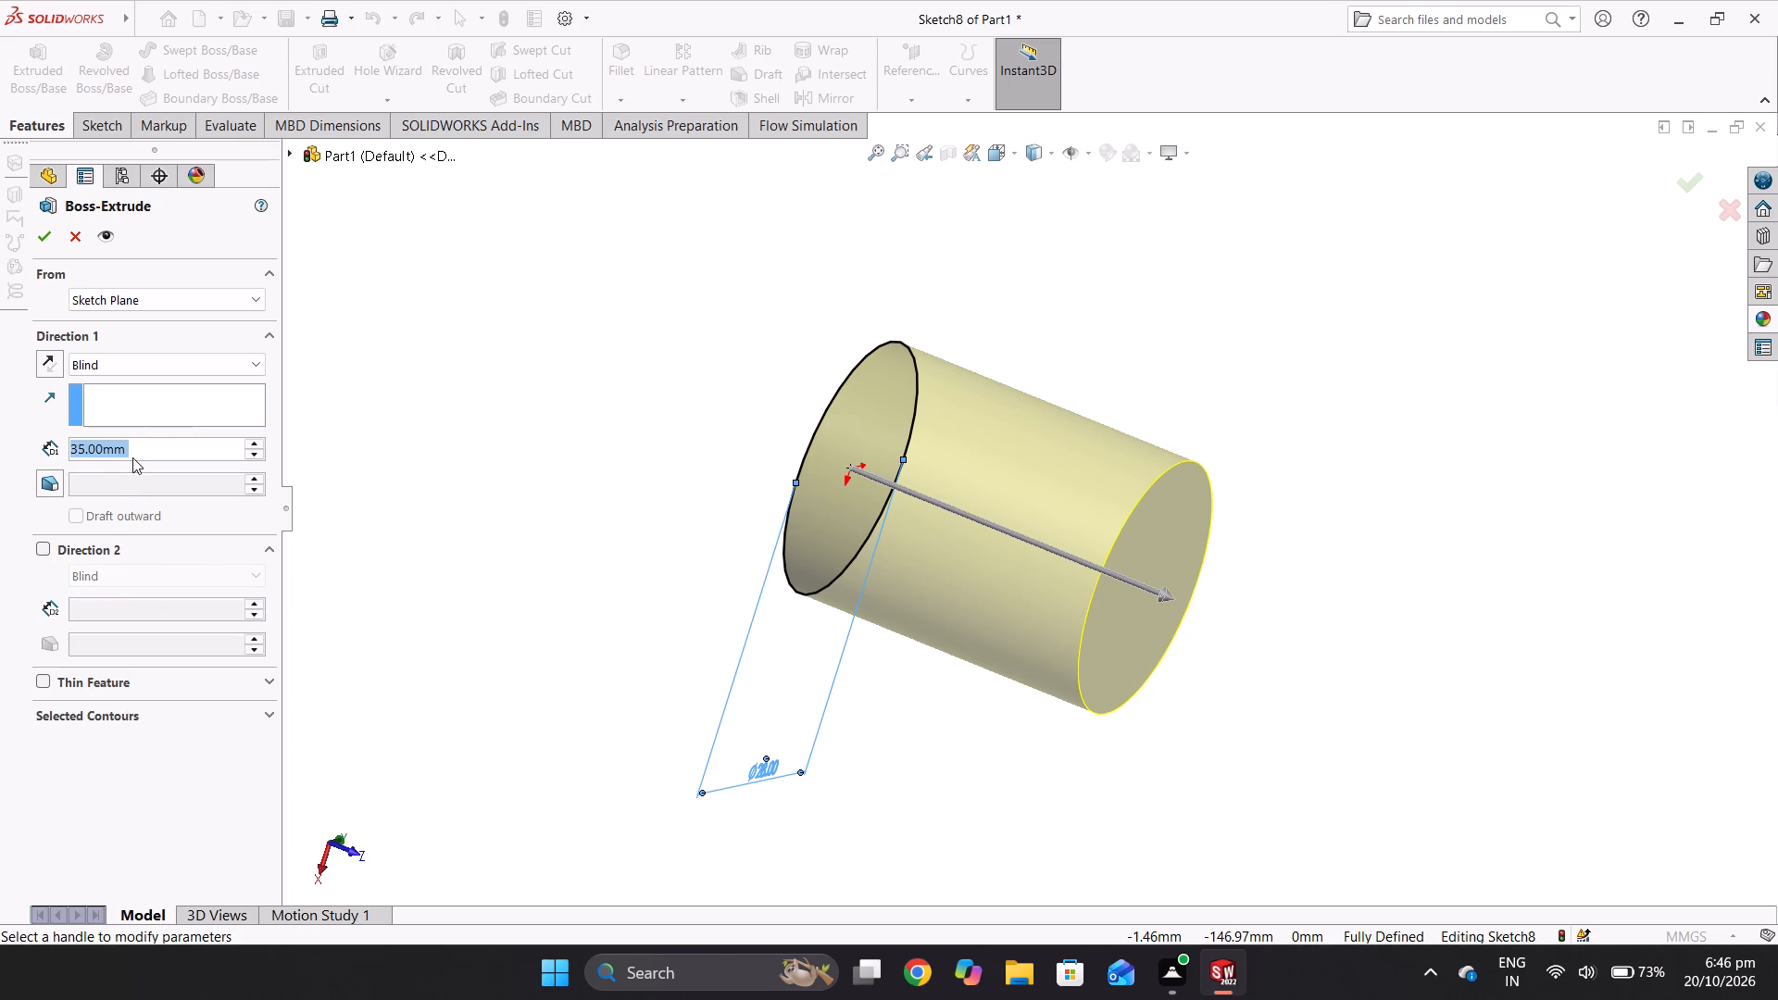
text(17.5)
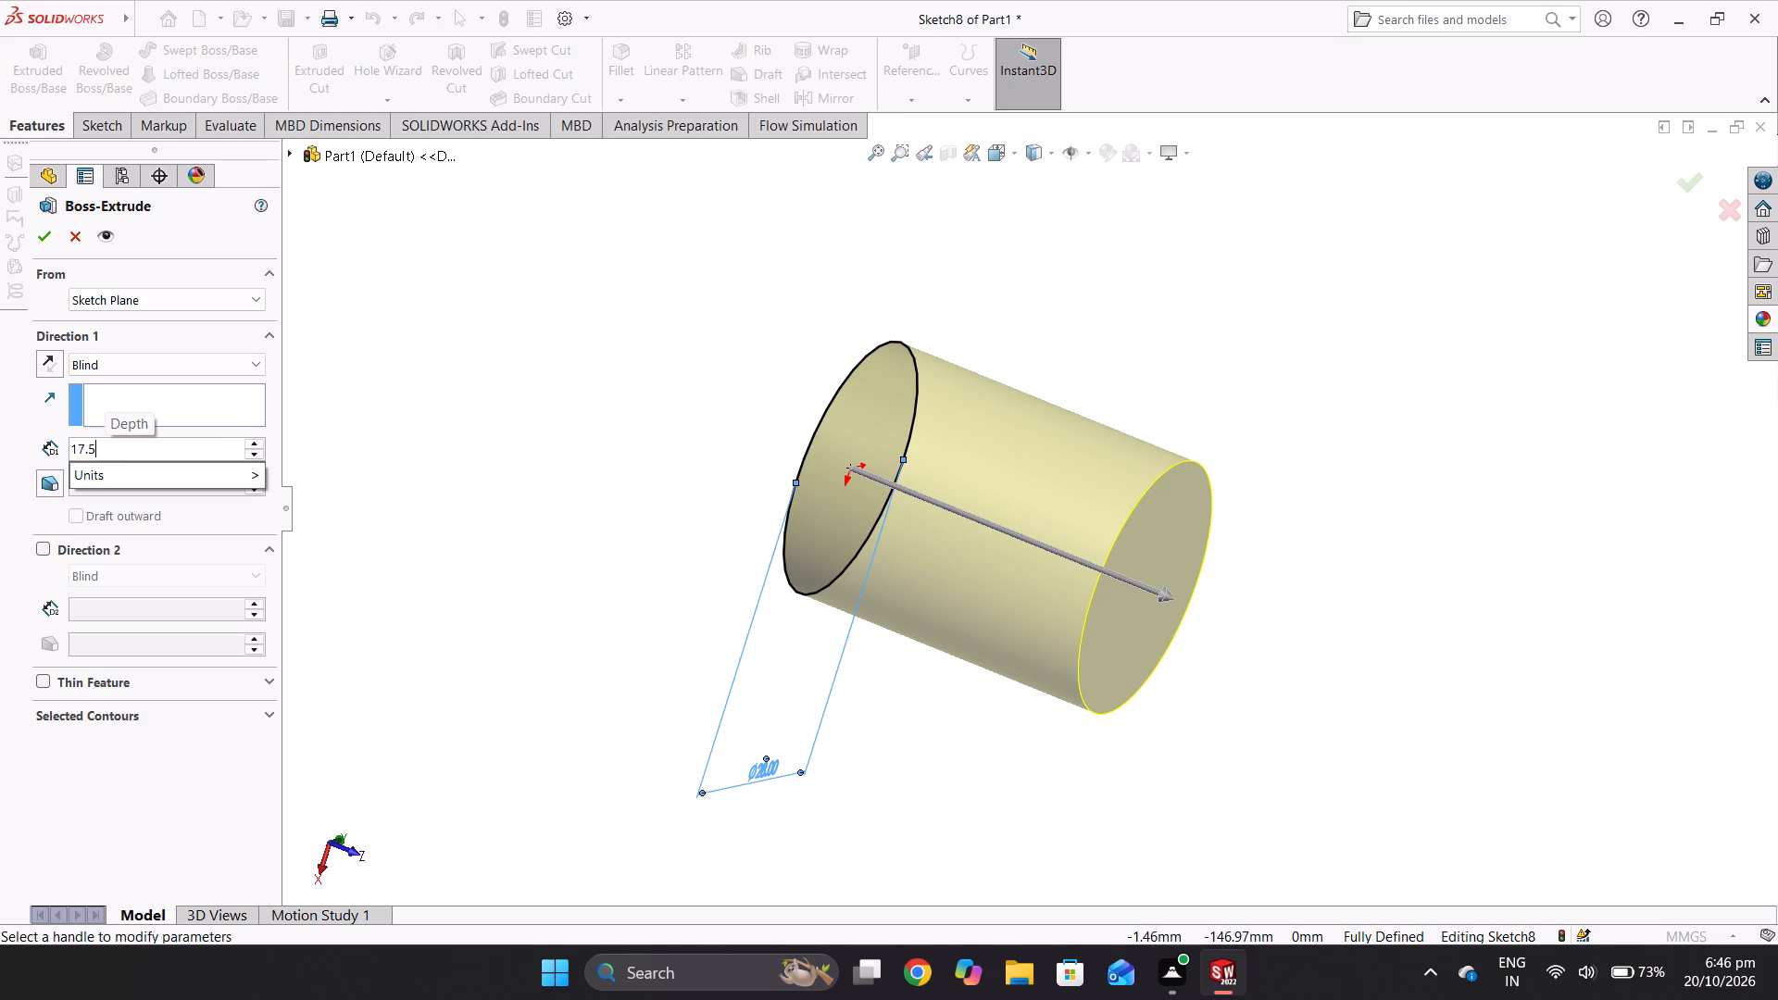
key(Return)
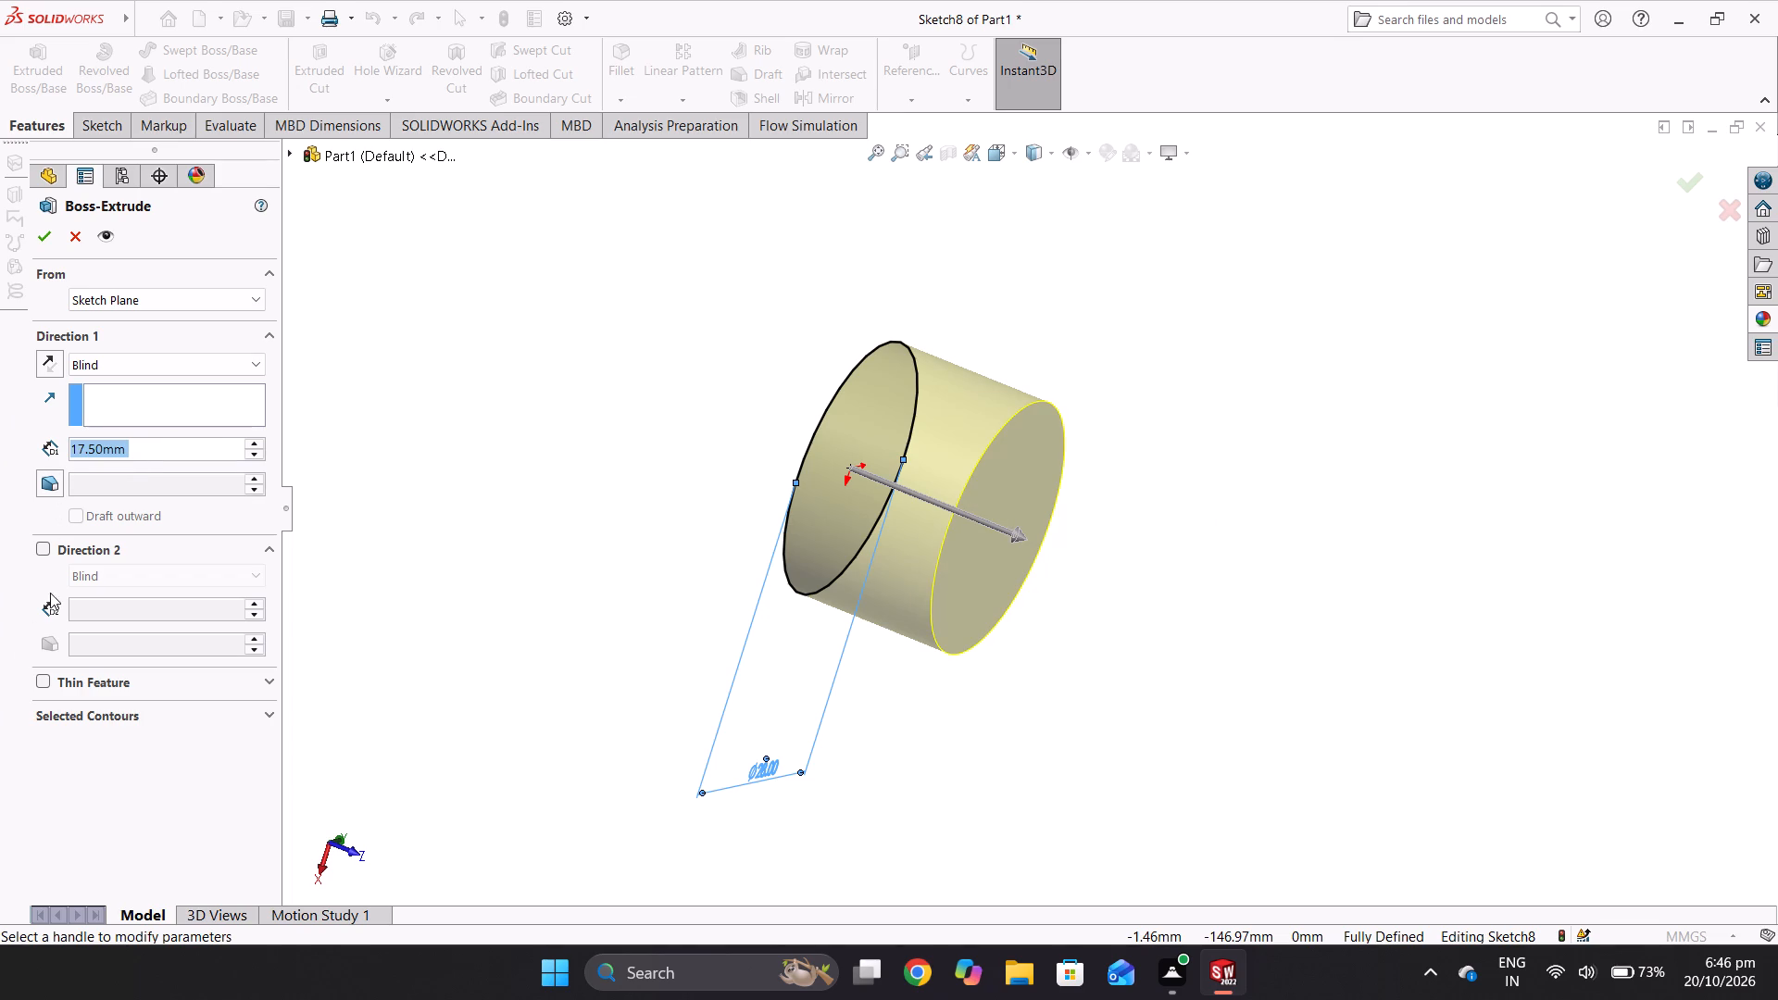
click(42, 544)
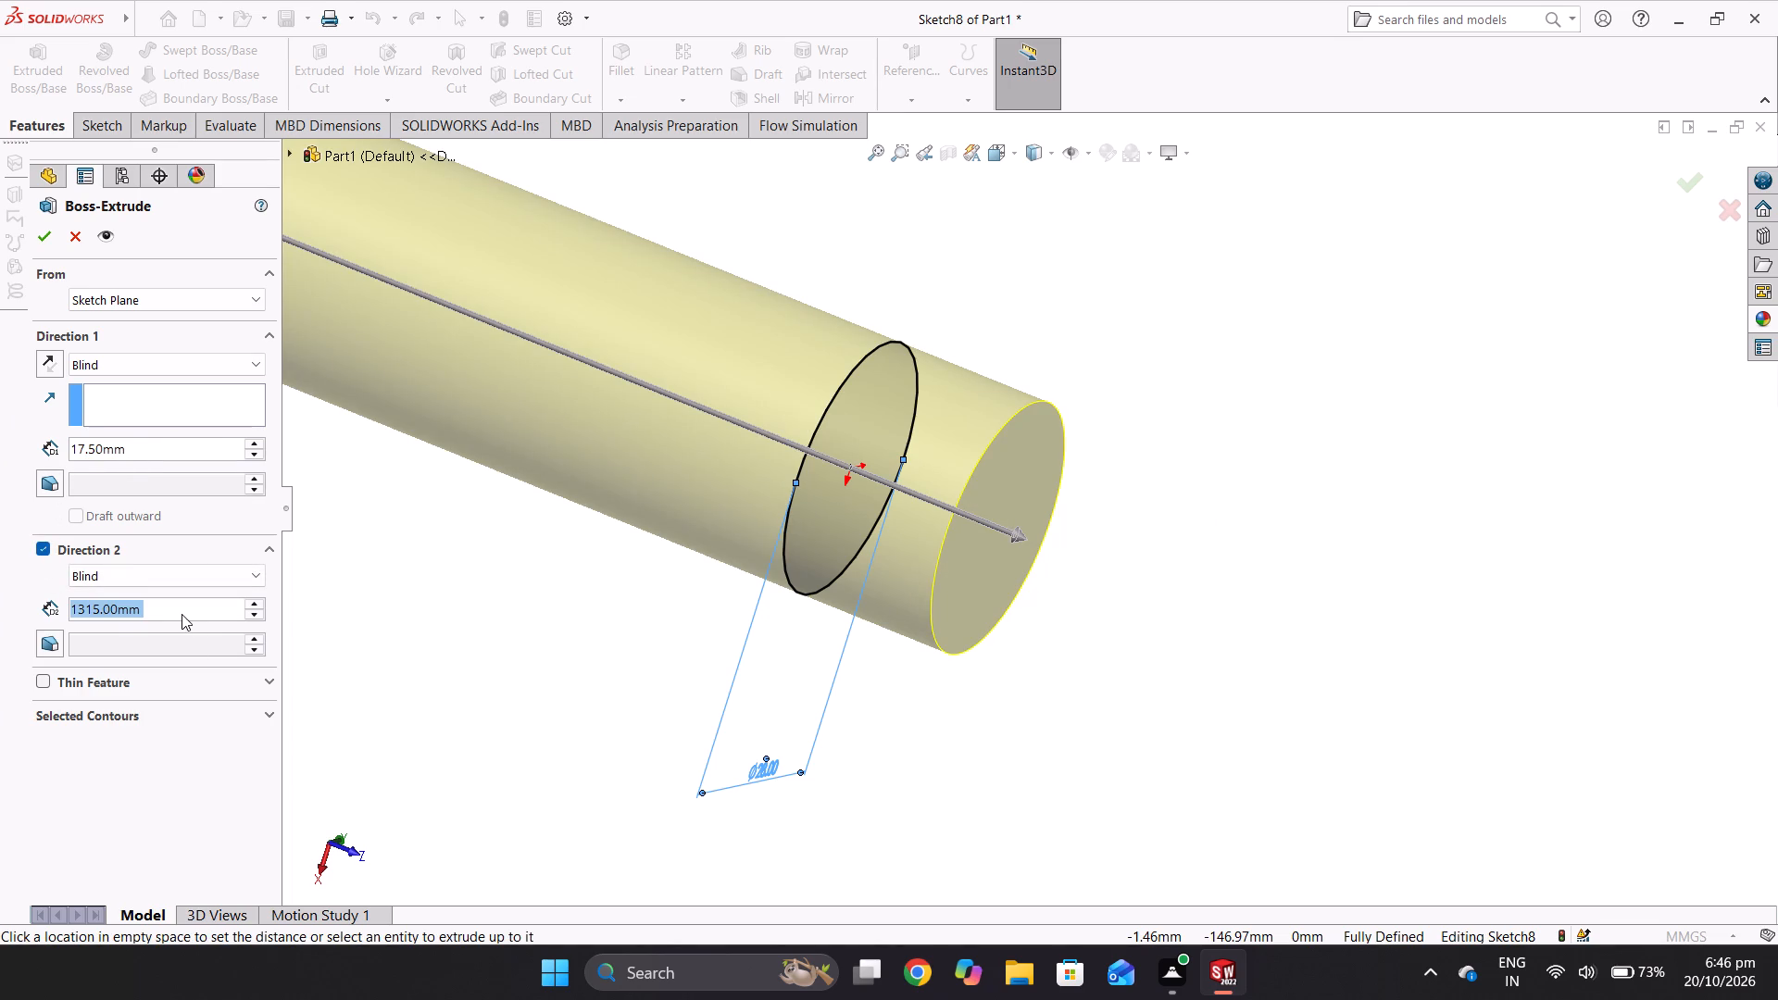
double_click(182, 614)
text(17.5)
key(Return)
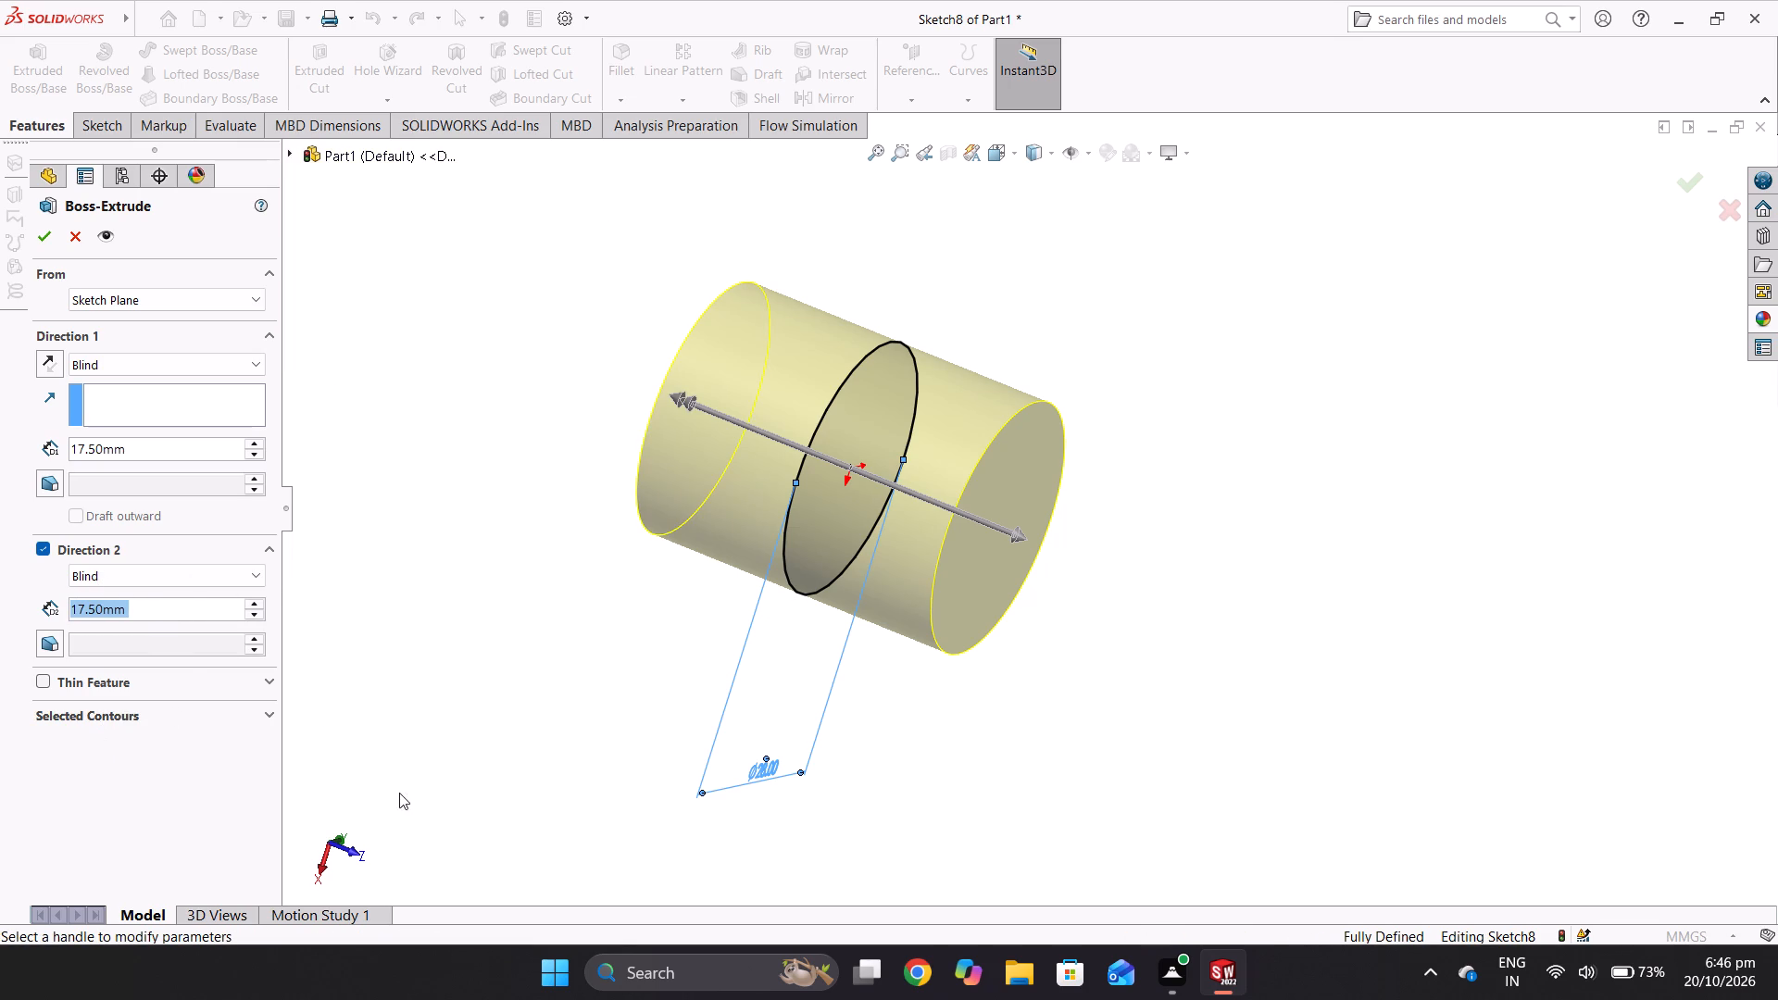
click(36, 242)
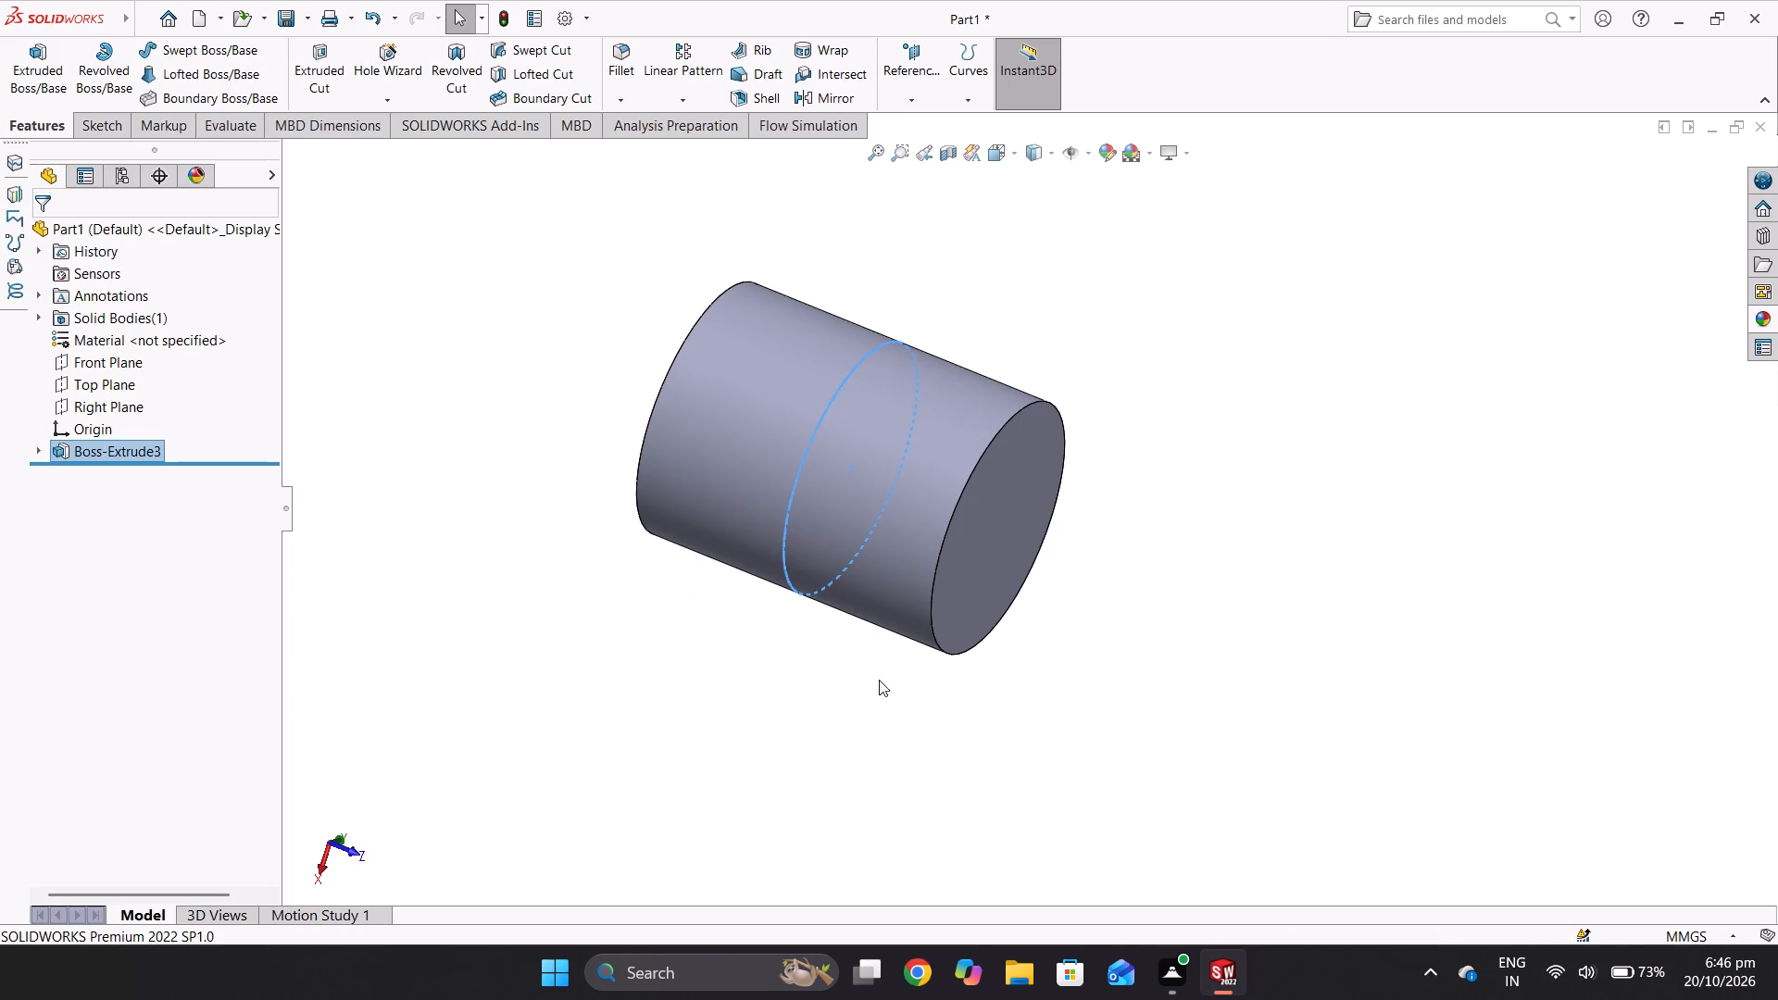
Start a sketch on the cylinder's flat end face and draw a circle of about 8.5 mm radius centred on the origin.
middle_drag(868, 705, 867, 677)
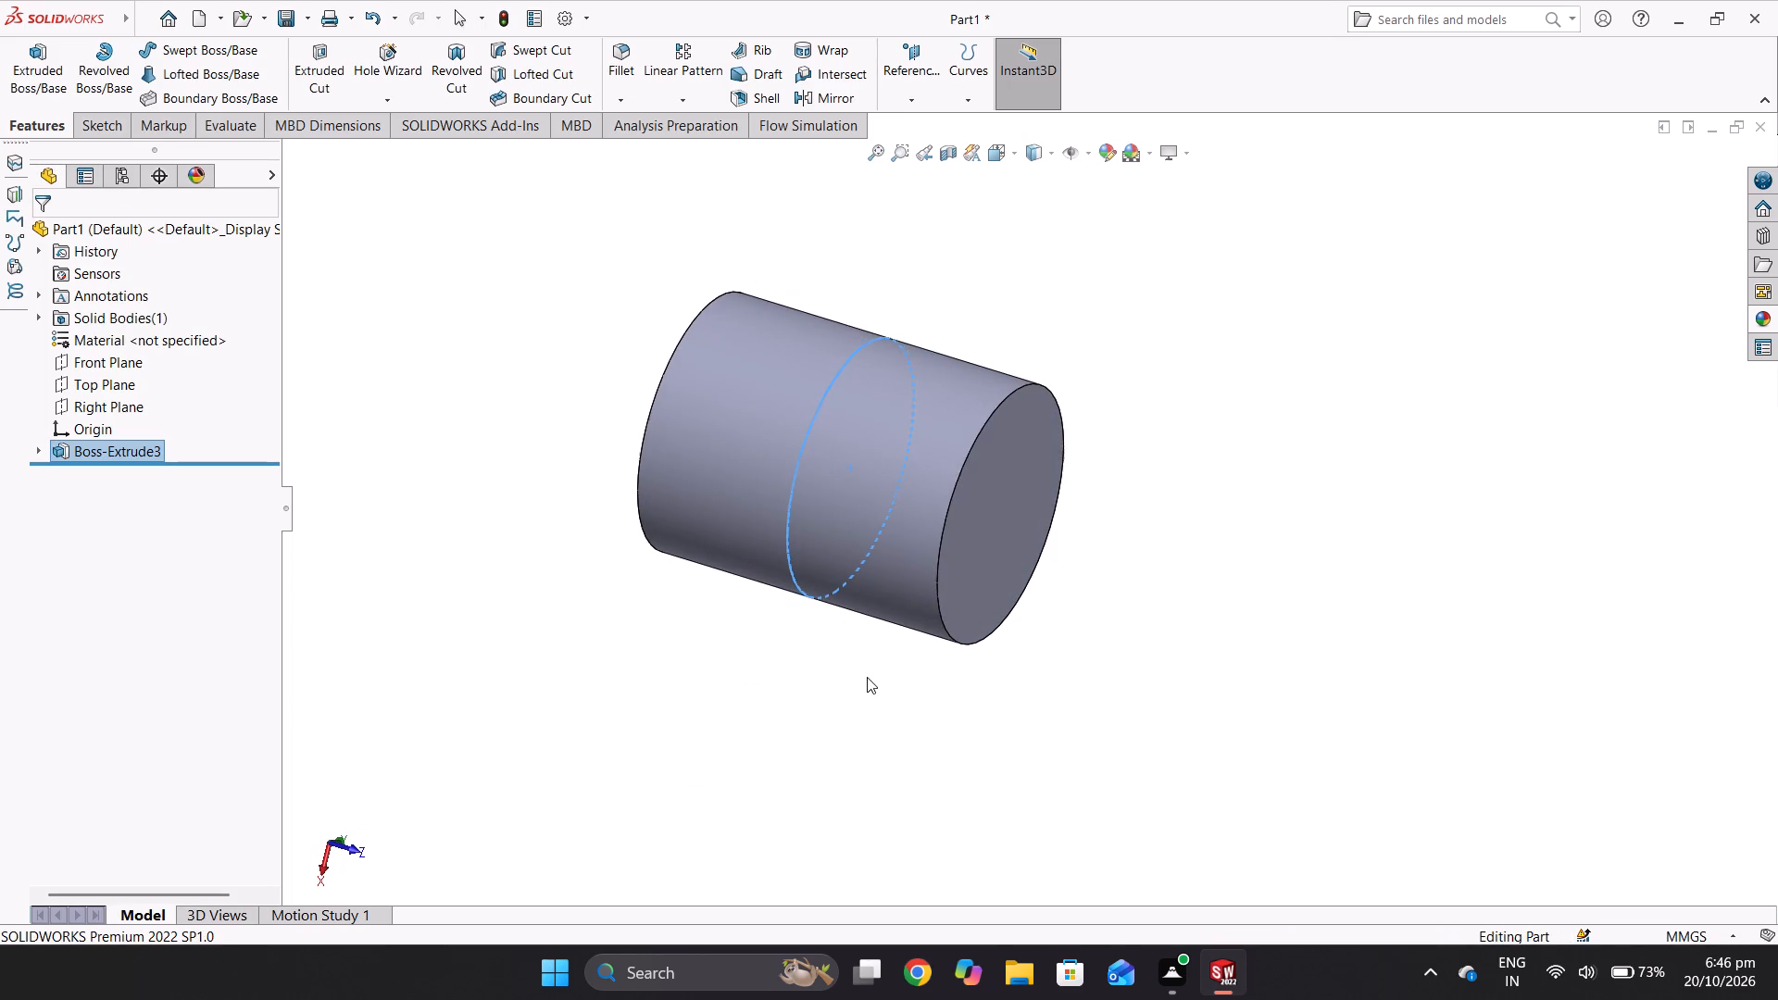
click(975, 529)
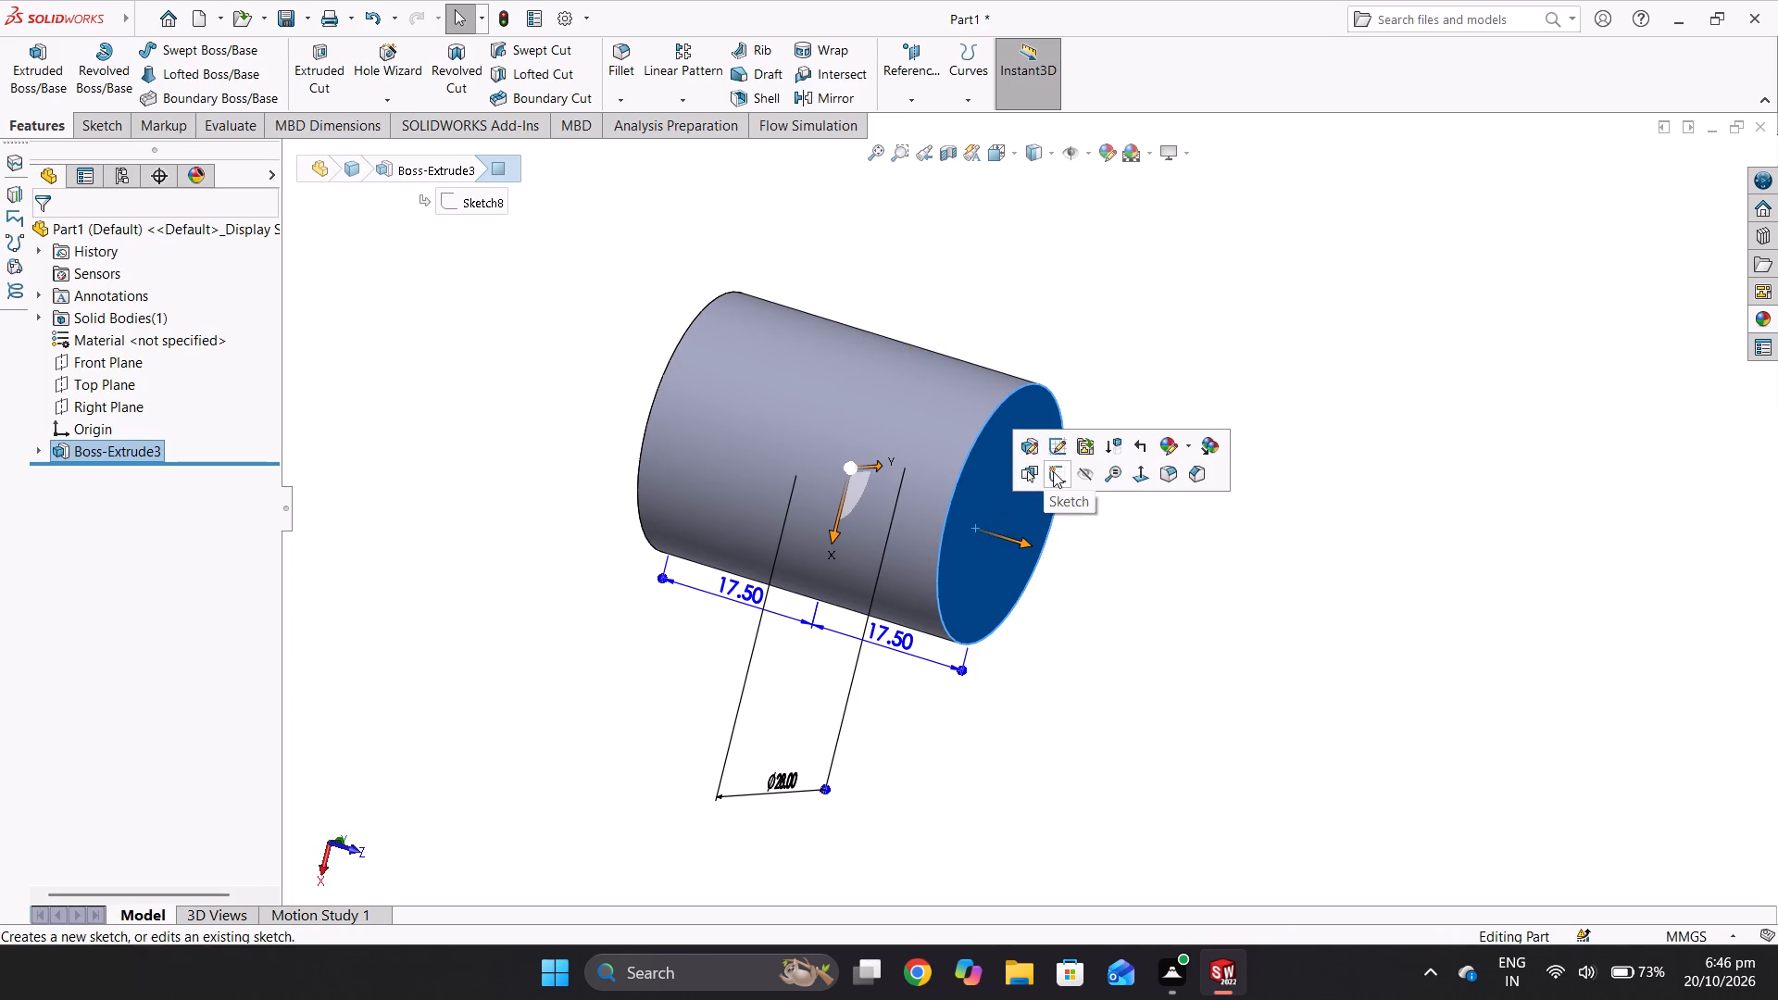
click(1053, 471)
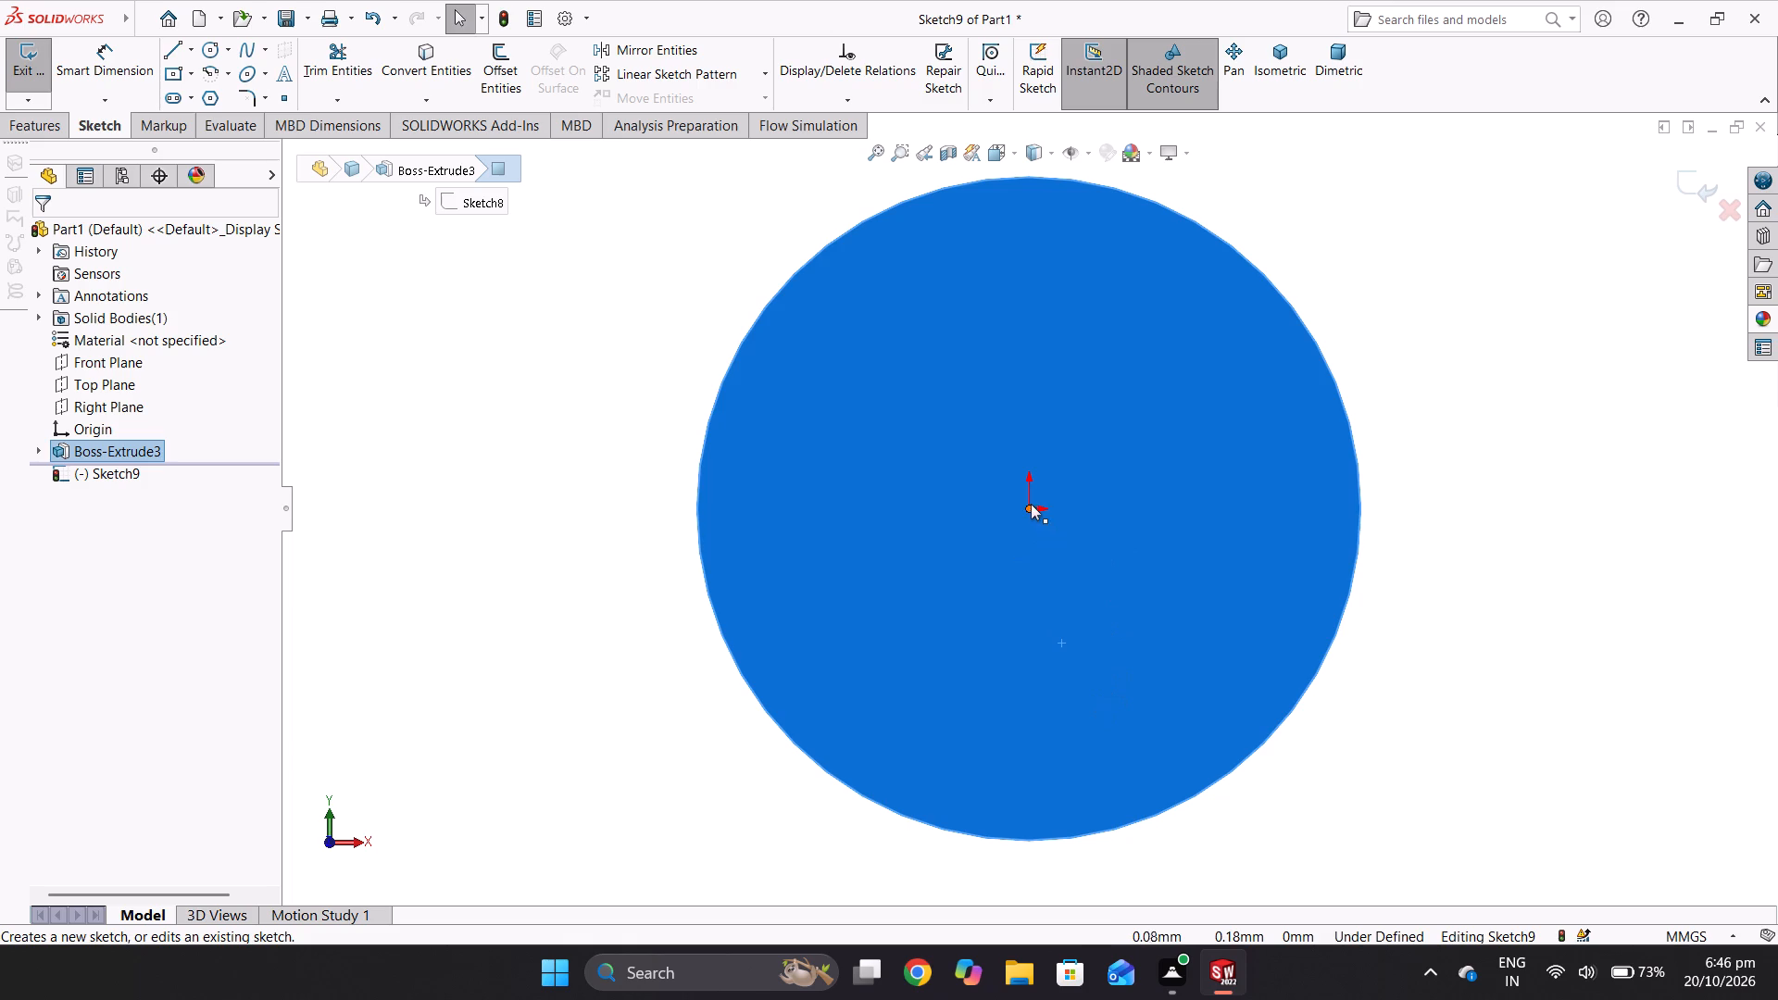
click(207, 54)
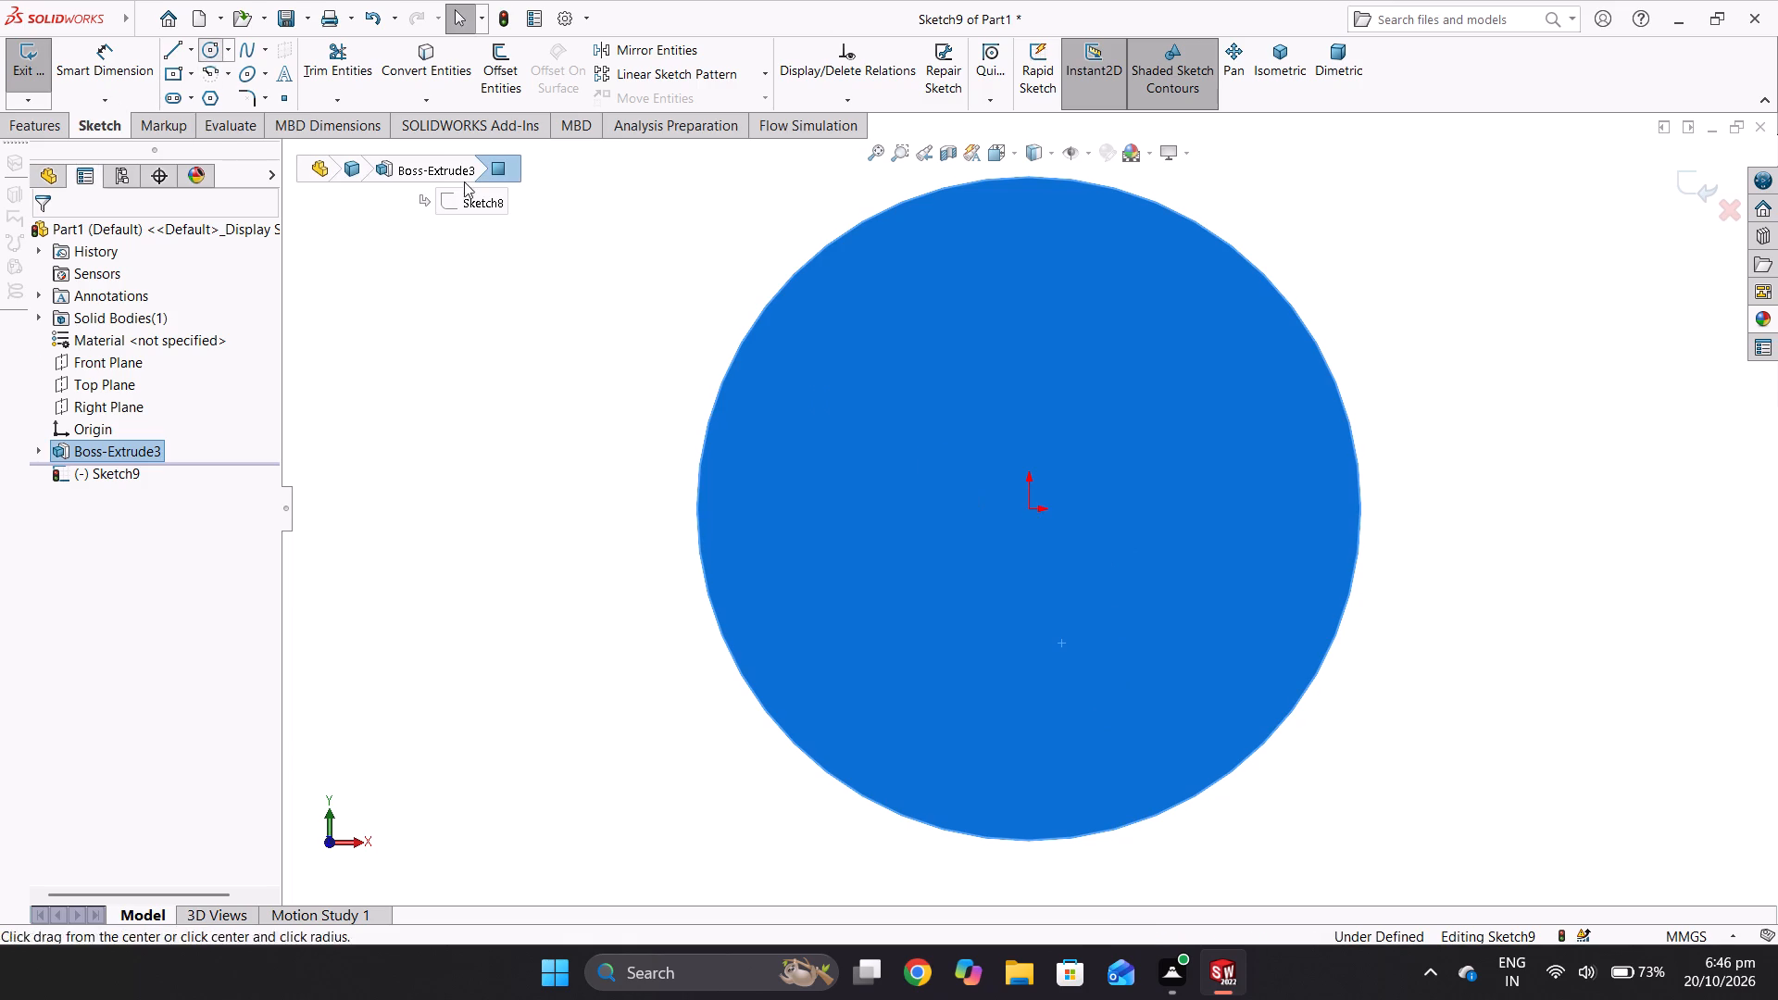
click(1029, 509)
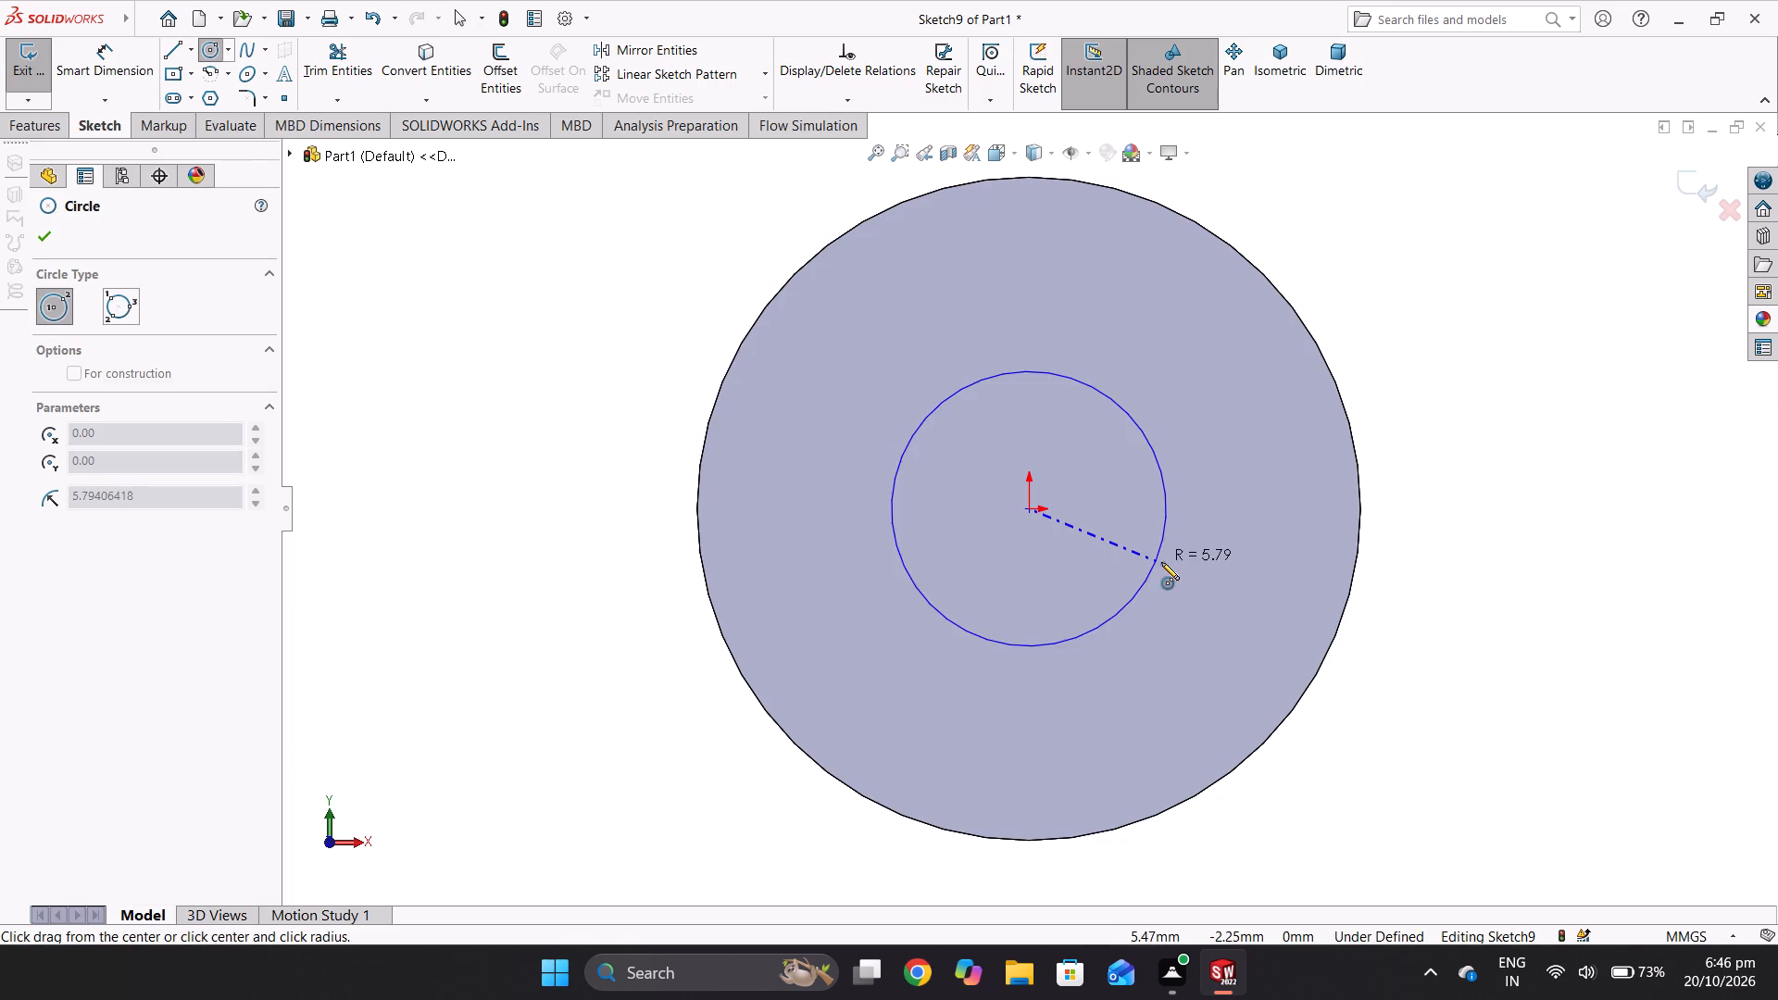
click(1215, 585)
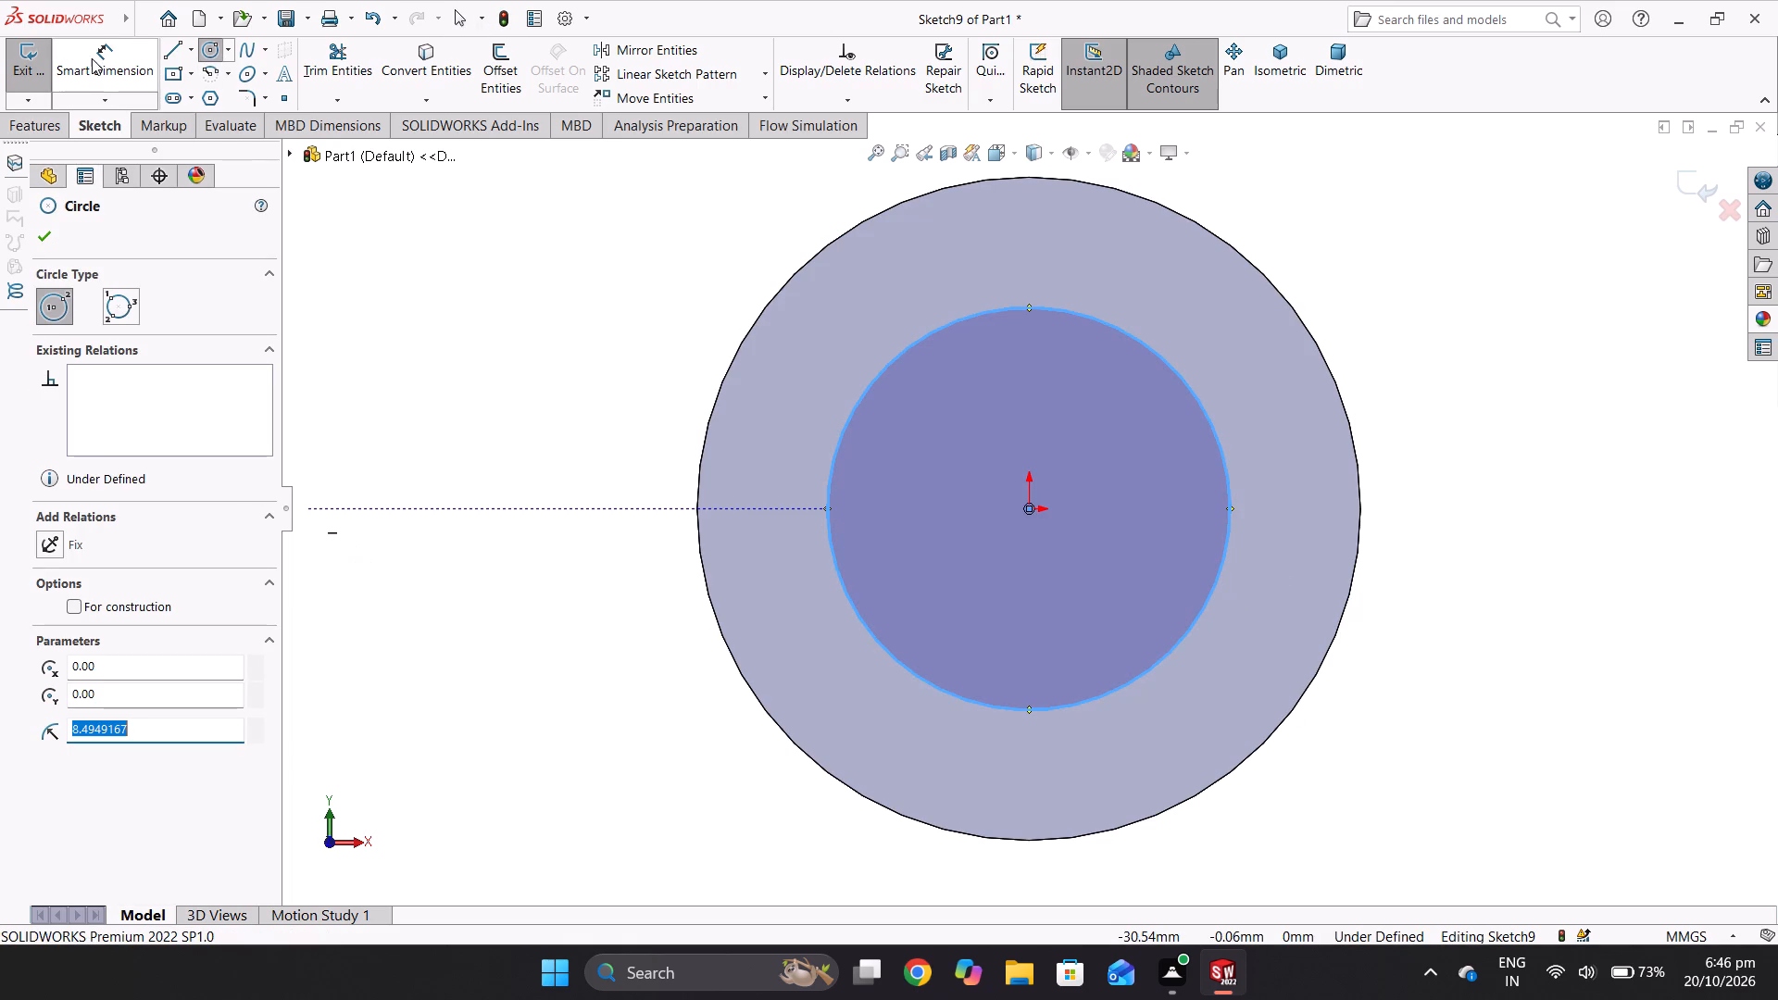
Dimension the end-face circle to a diameter of 18 mm and view the part in isometric.
click(113, 40)
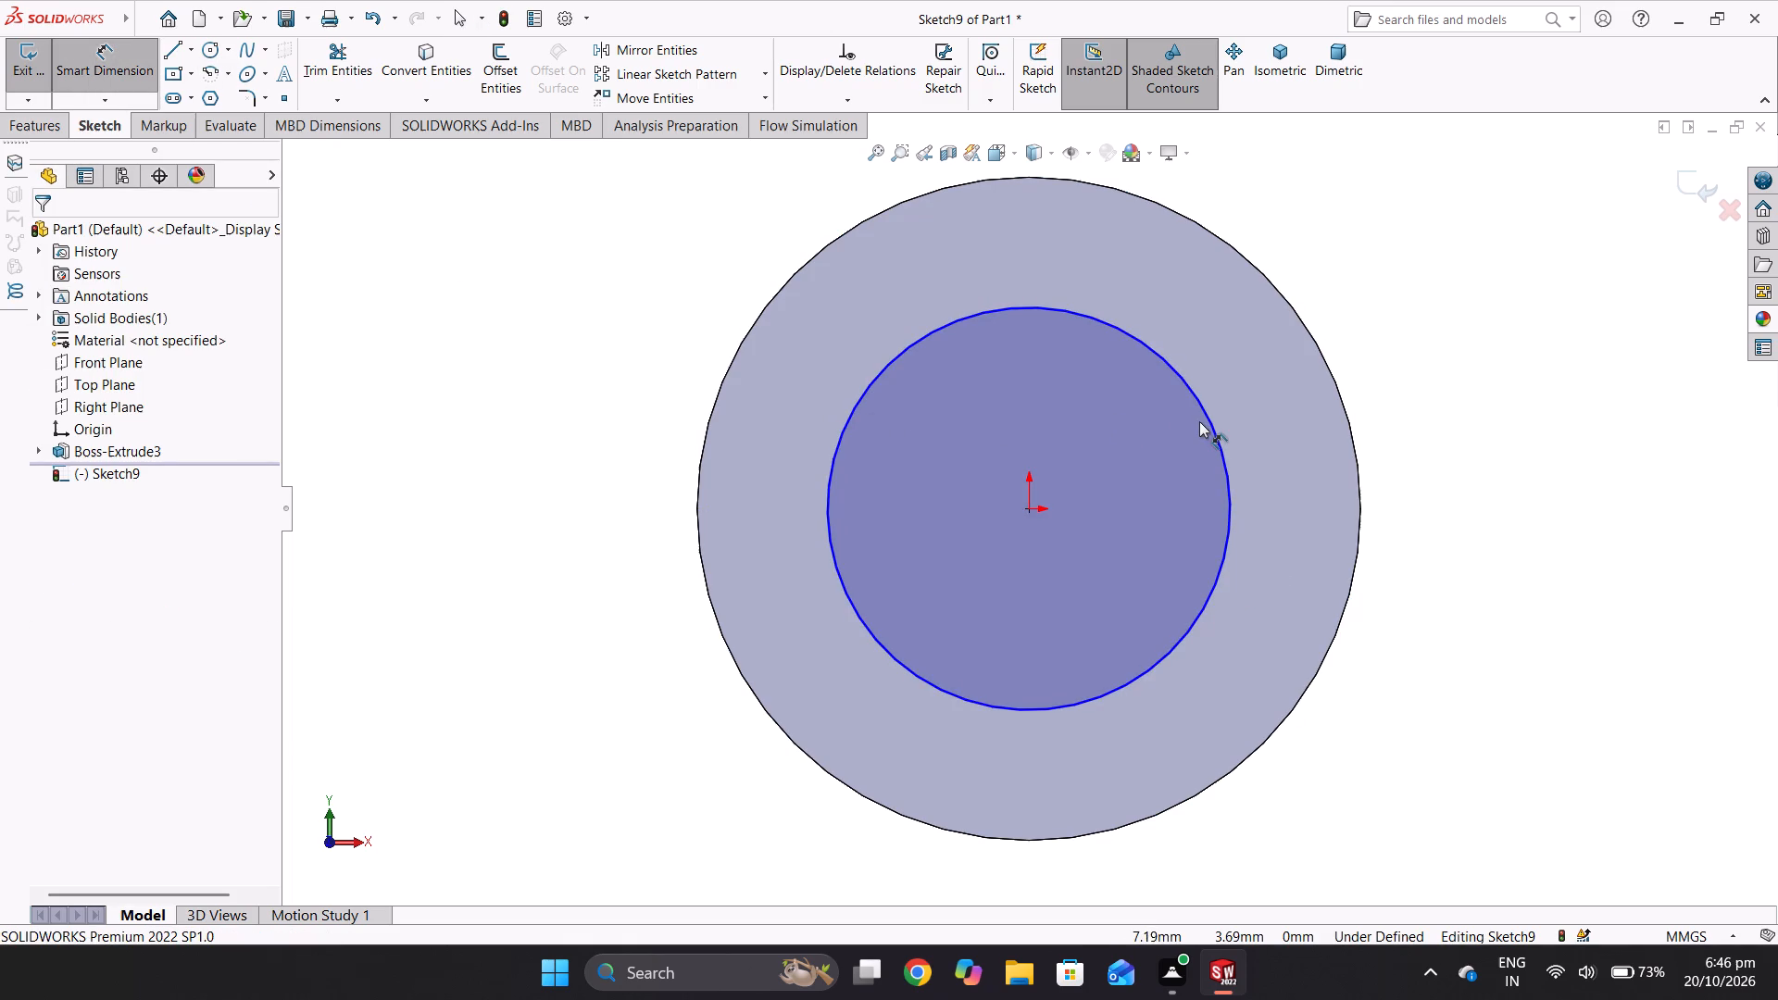
click(1211, 413)
click(1504, 387)
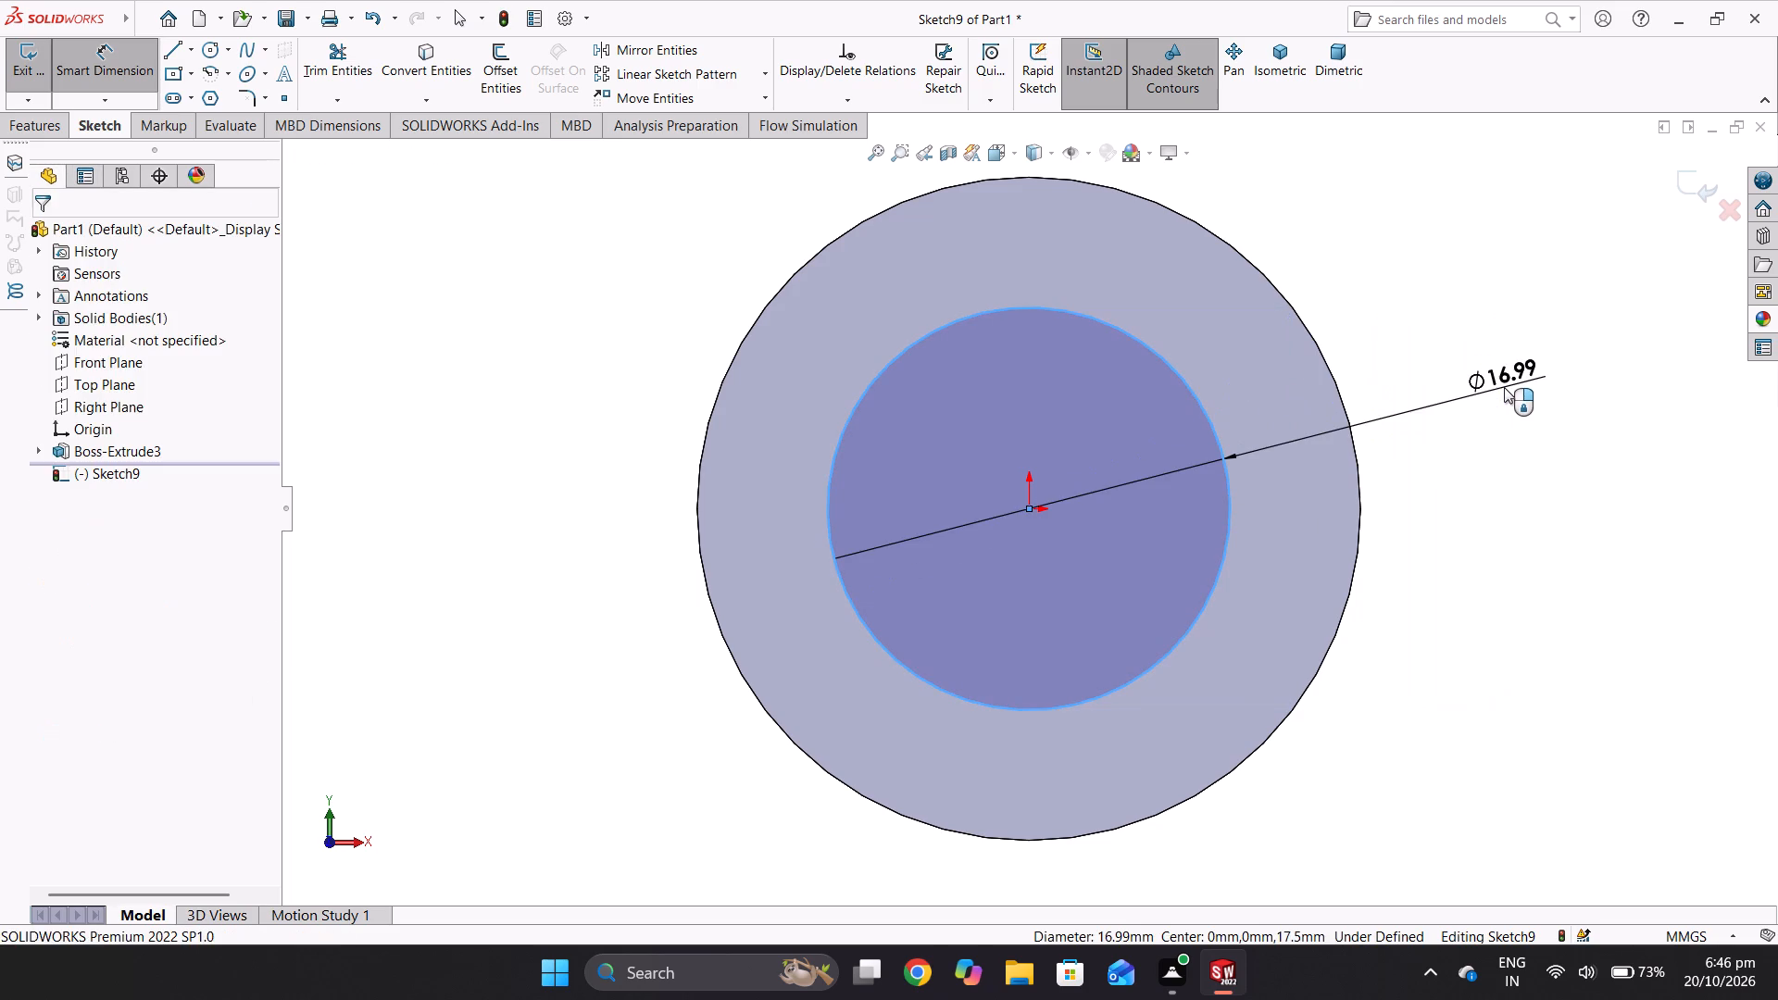
text(18)
key(Return)
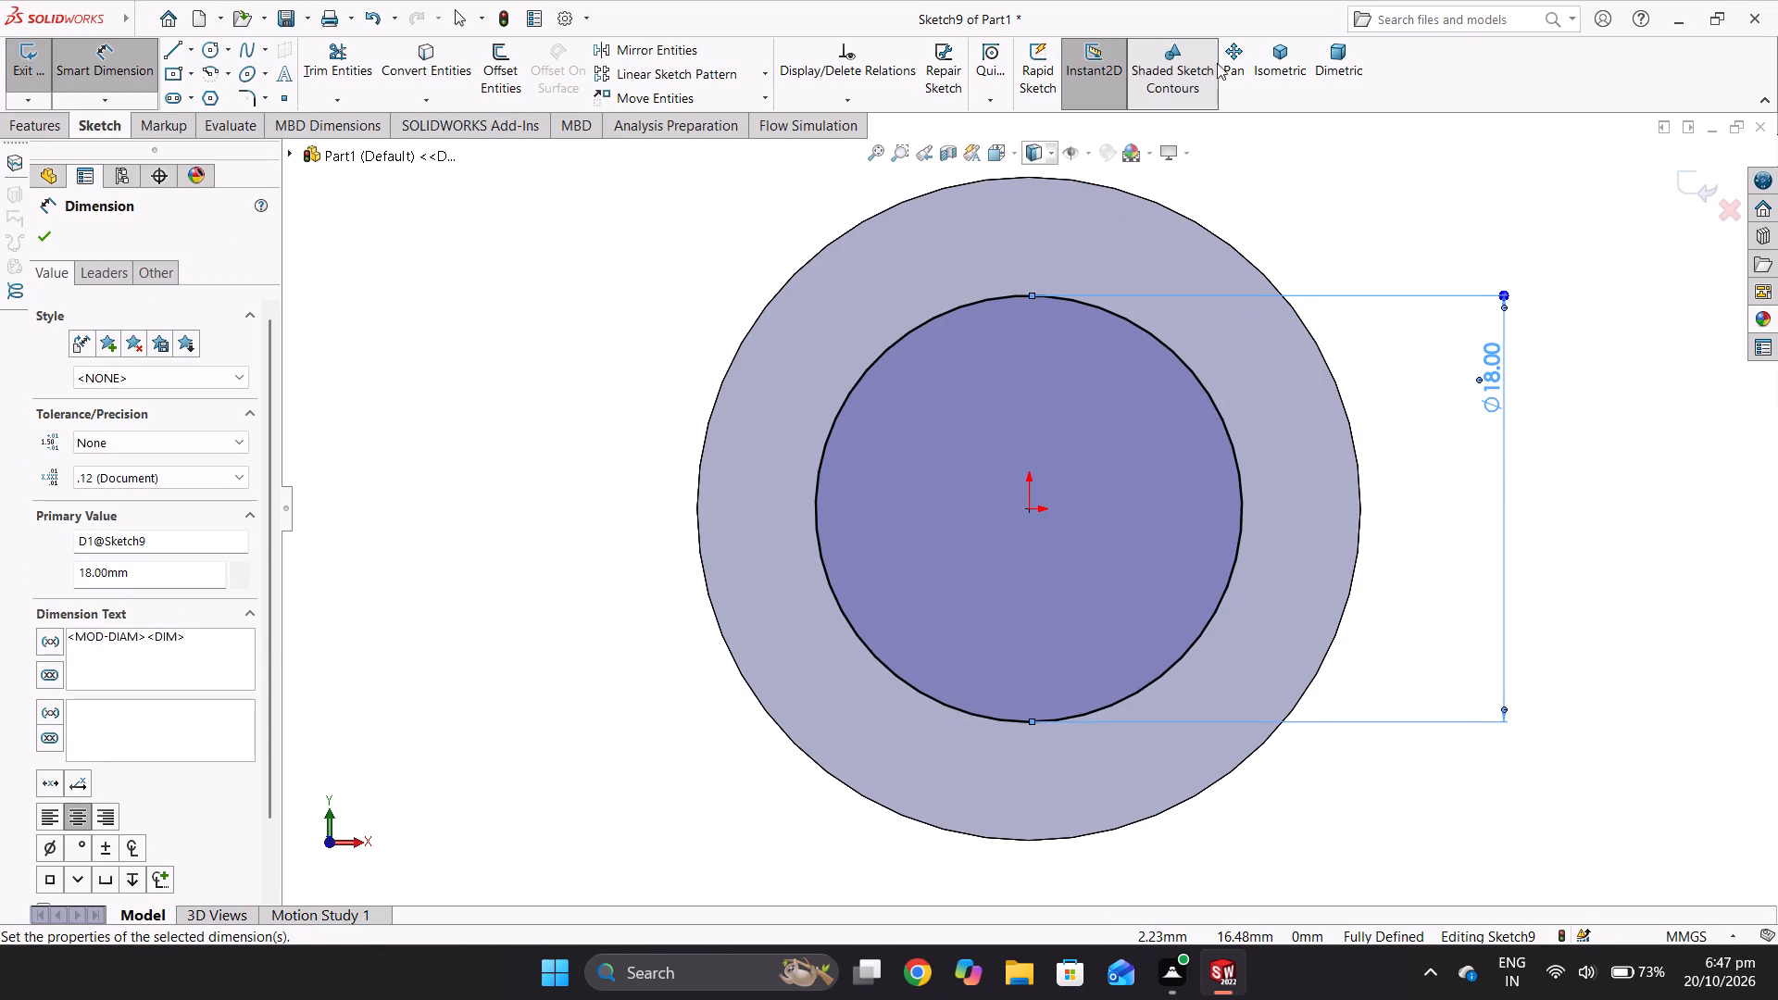
click(1281, 63)
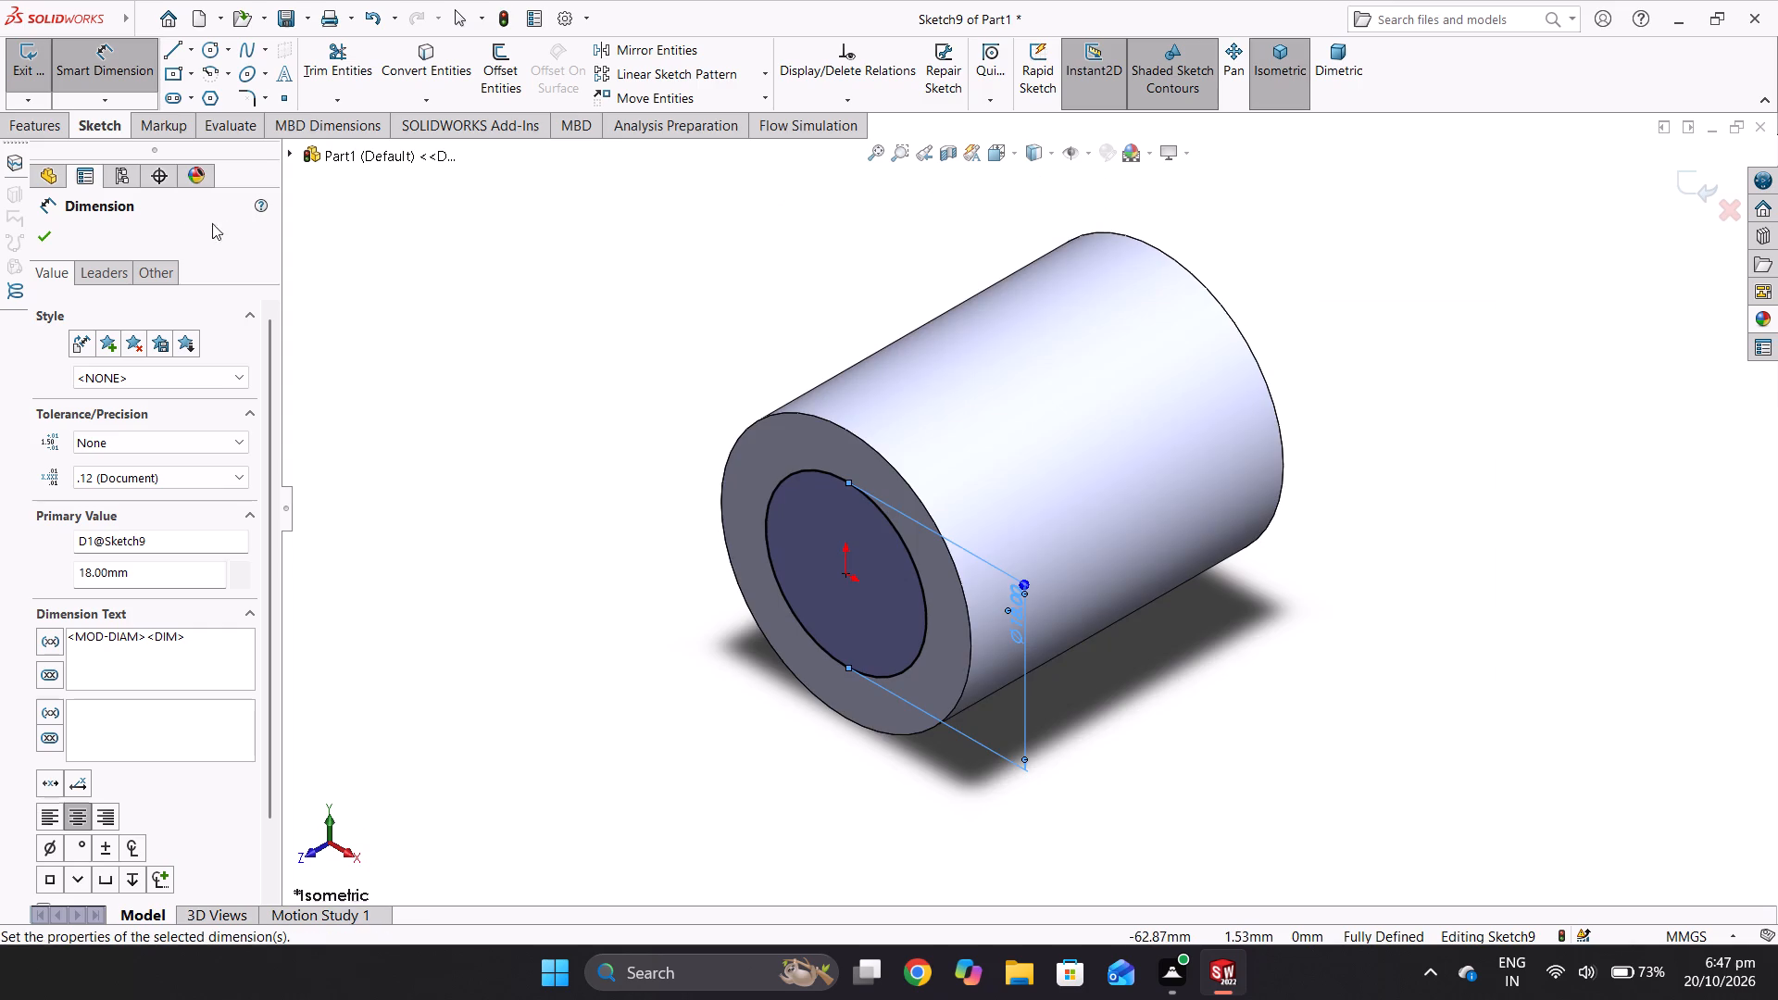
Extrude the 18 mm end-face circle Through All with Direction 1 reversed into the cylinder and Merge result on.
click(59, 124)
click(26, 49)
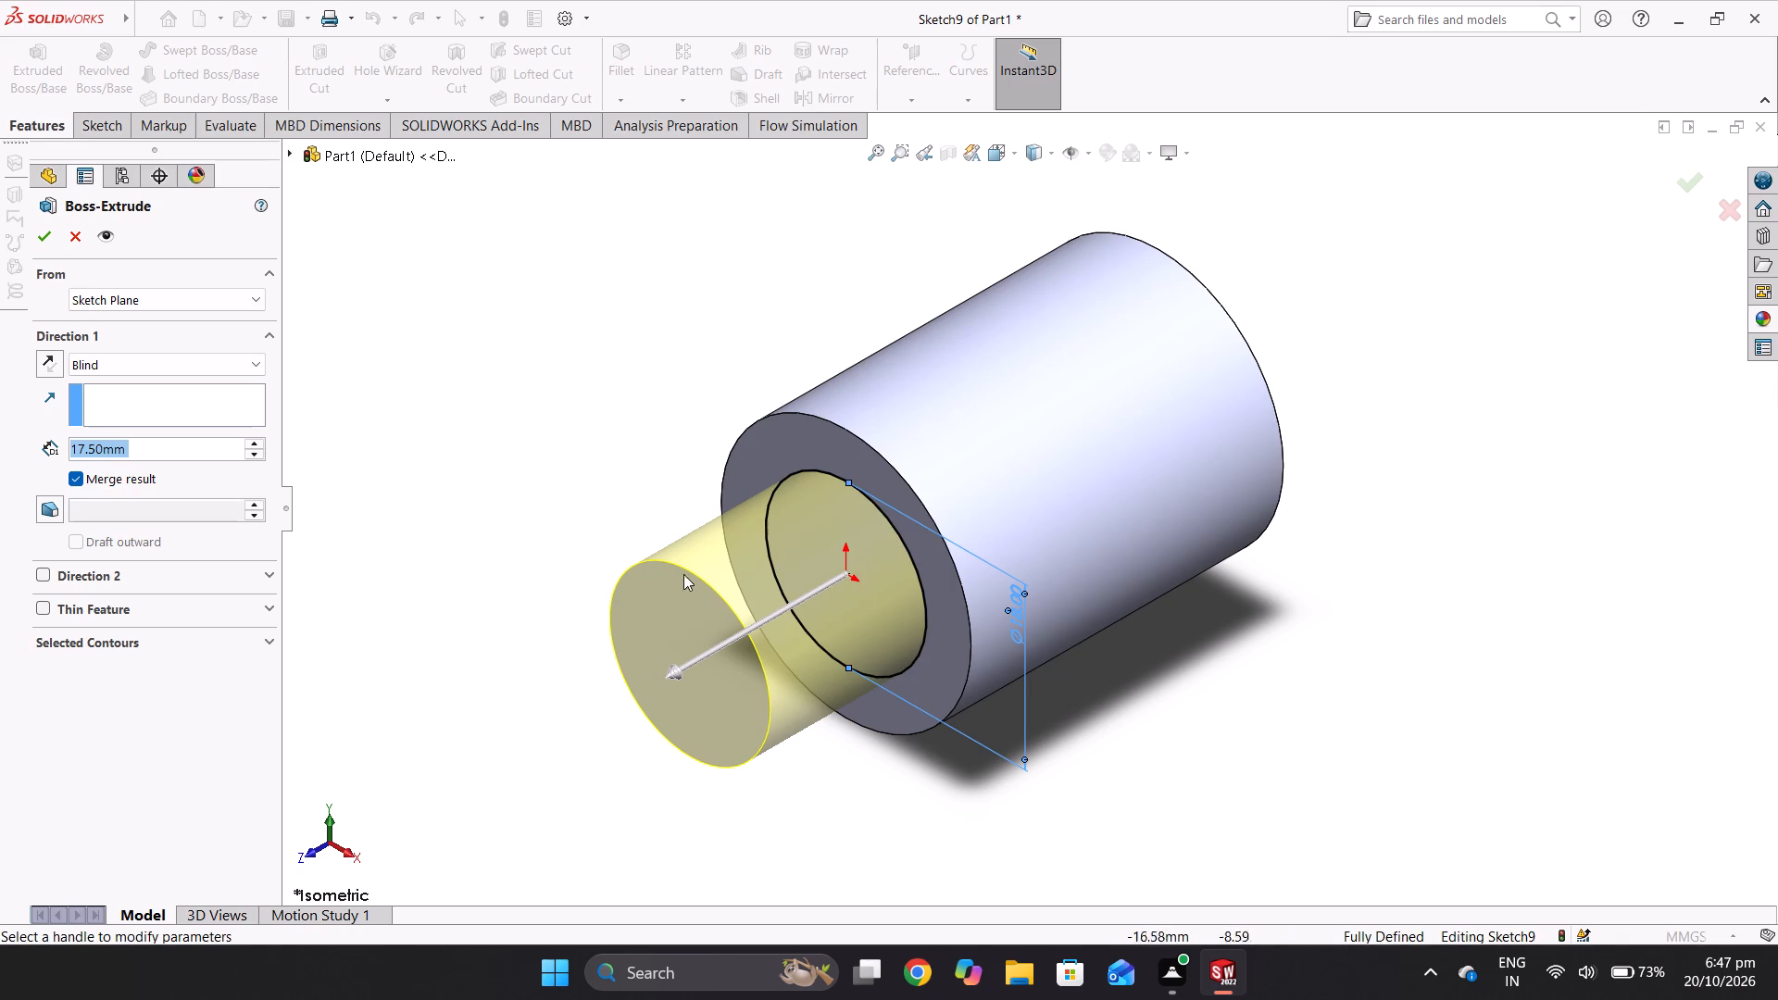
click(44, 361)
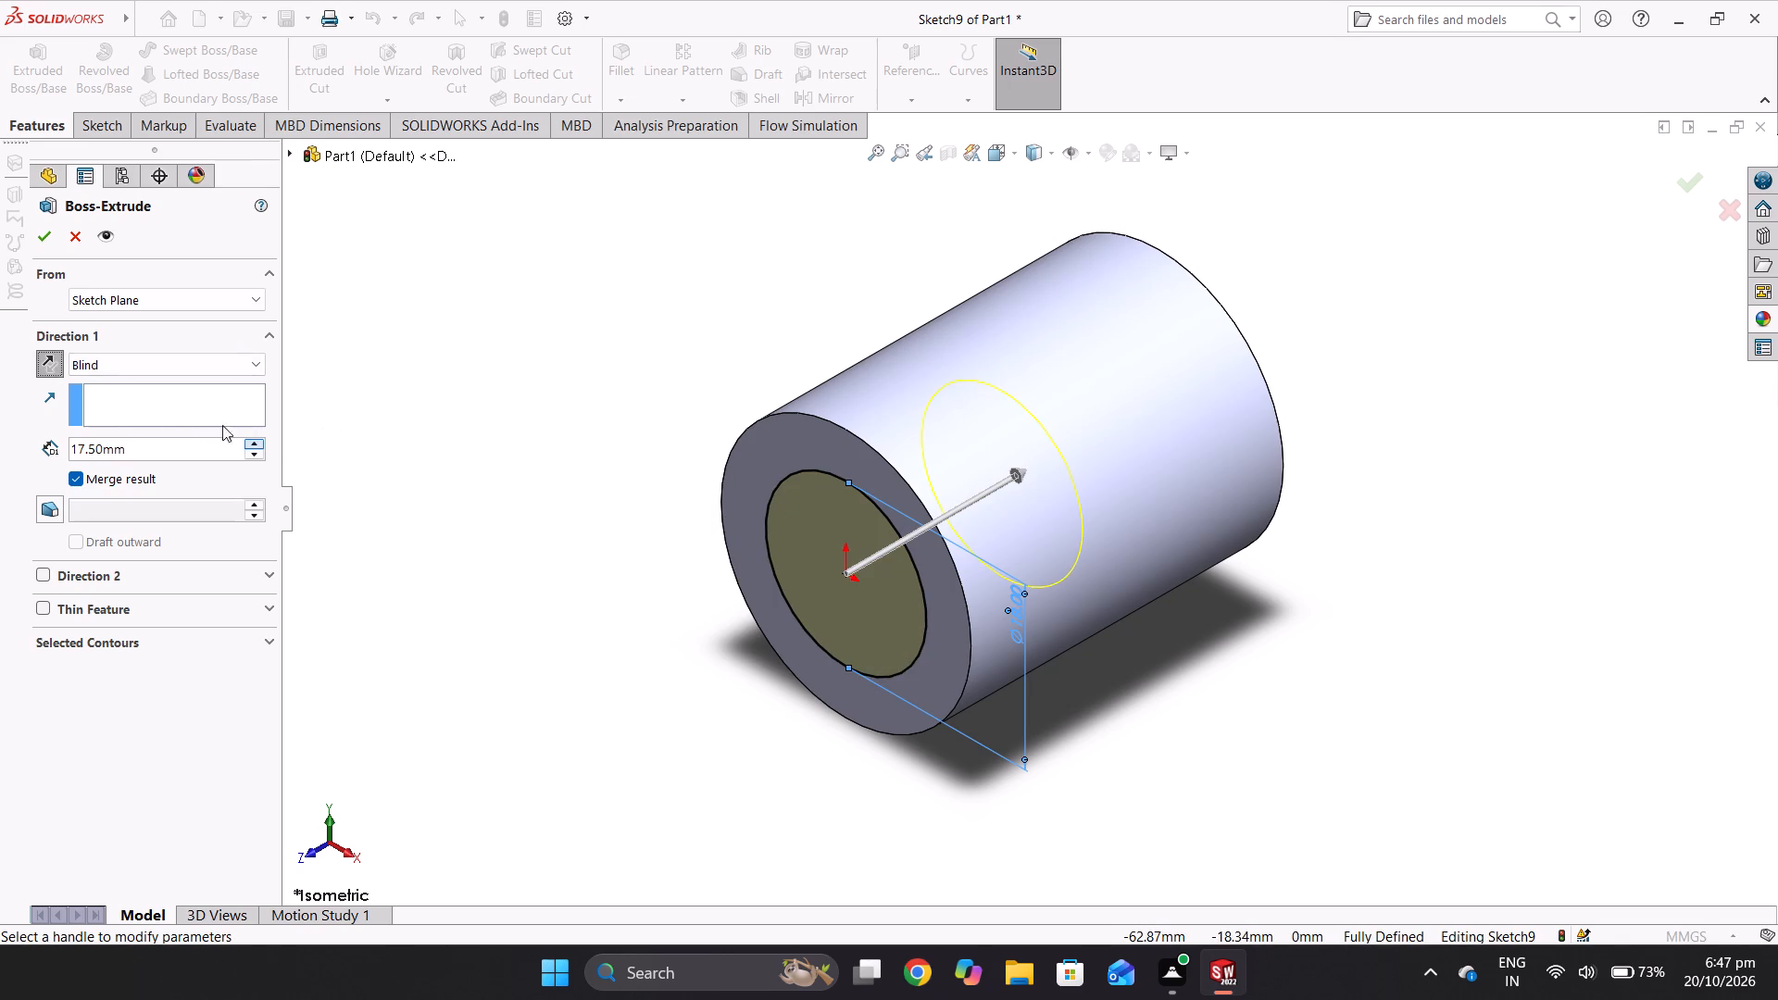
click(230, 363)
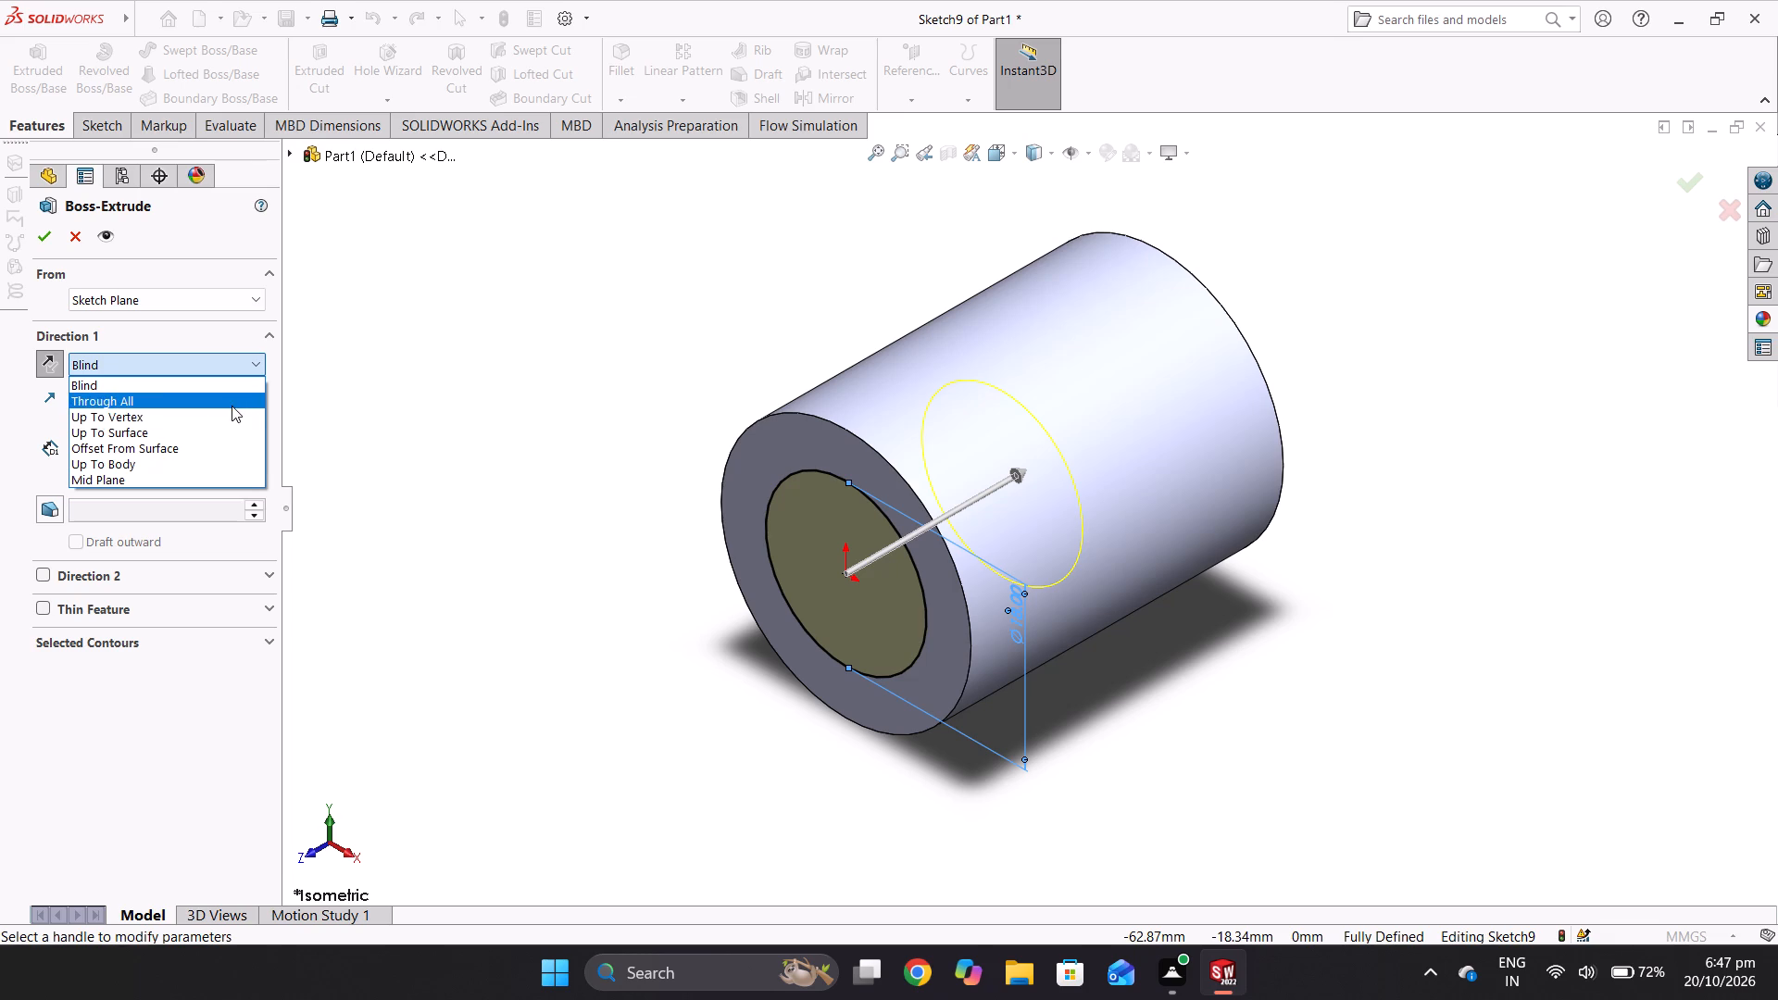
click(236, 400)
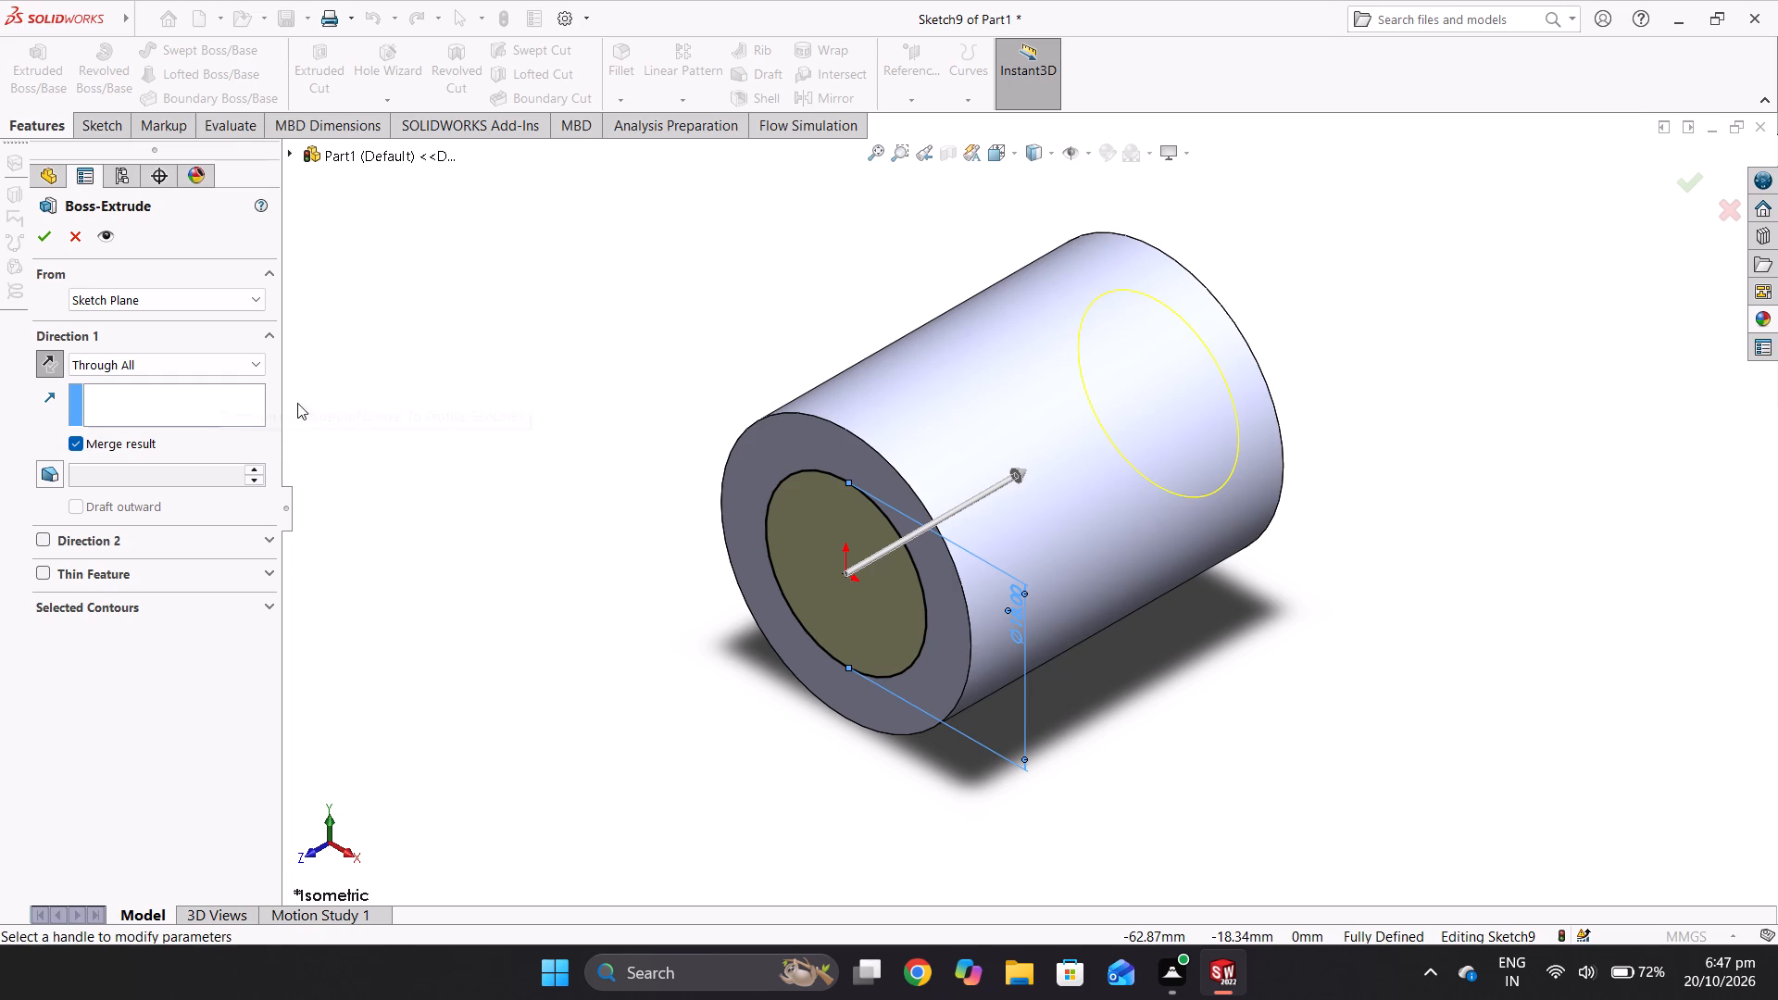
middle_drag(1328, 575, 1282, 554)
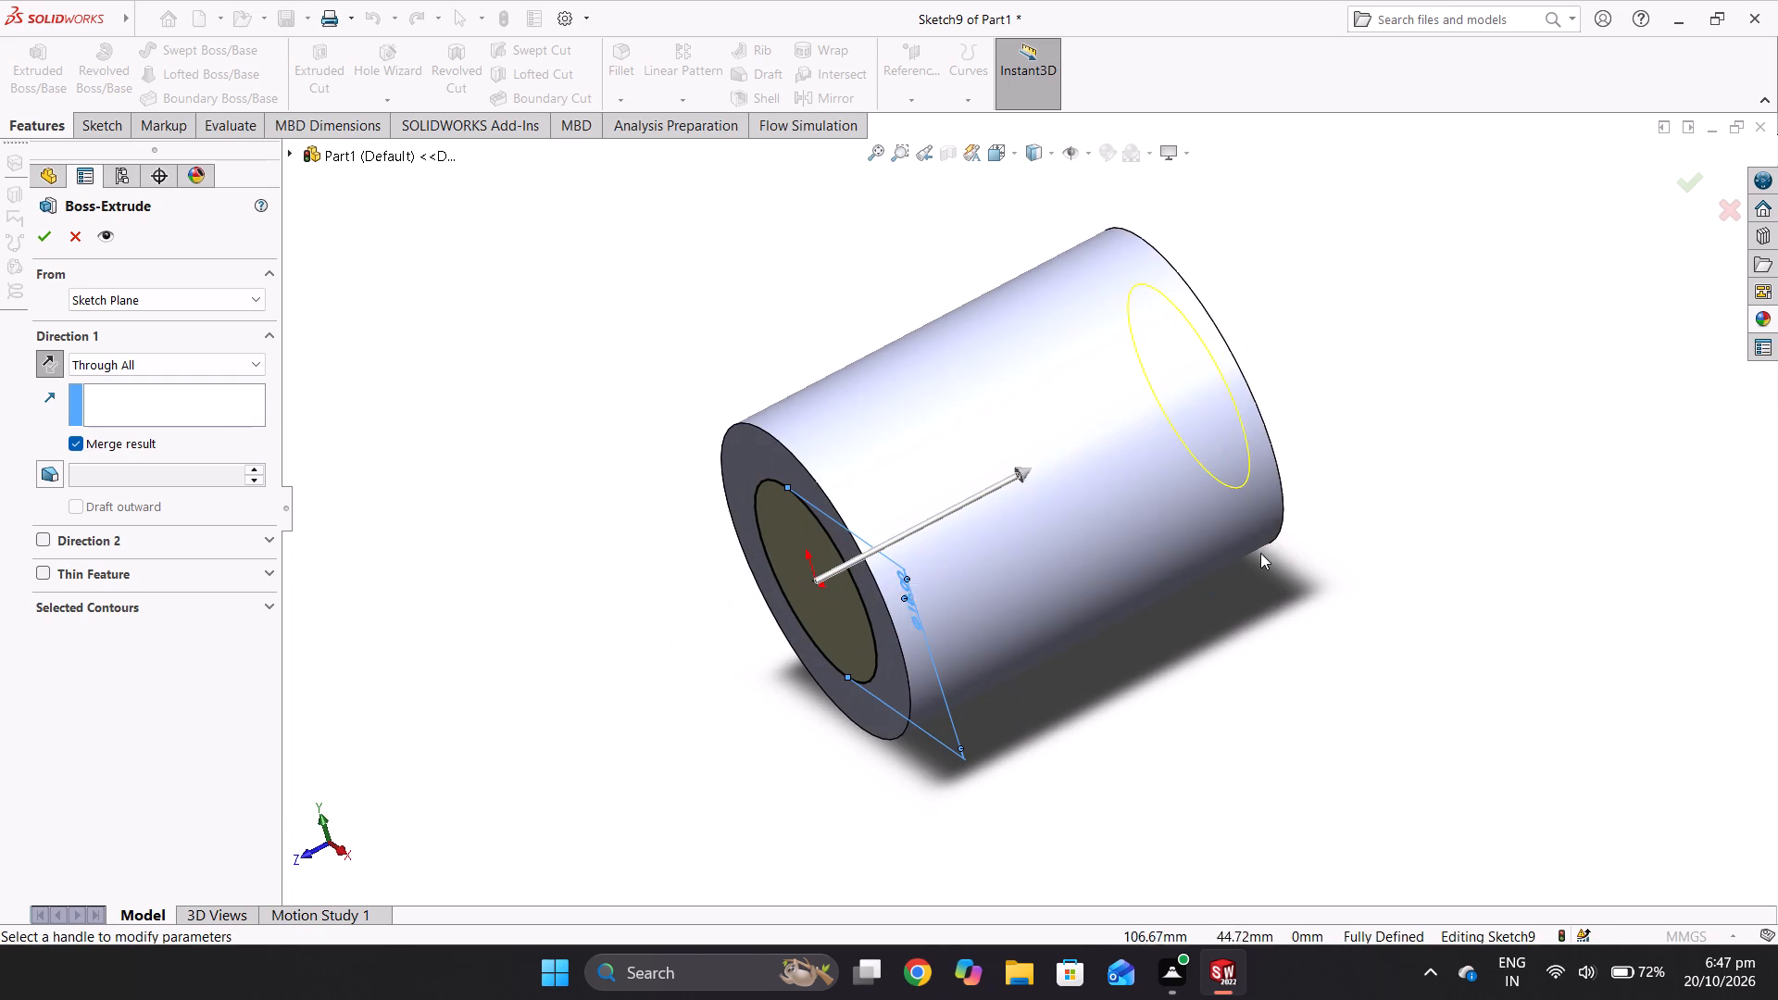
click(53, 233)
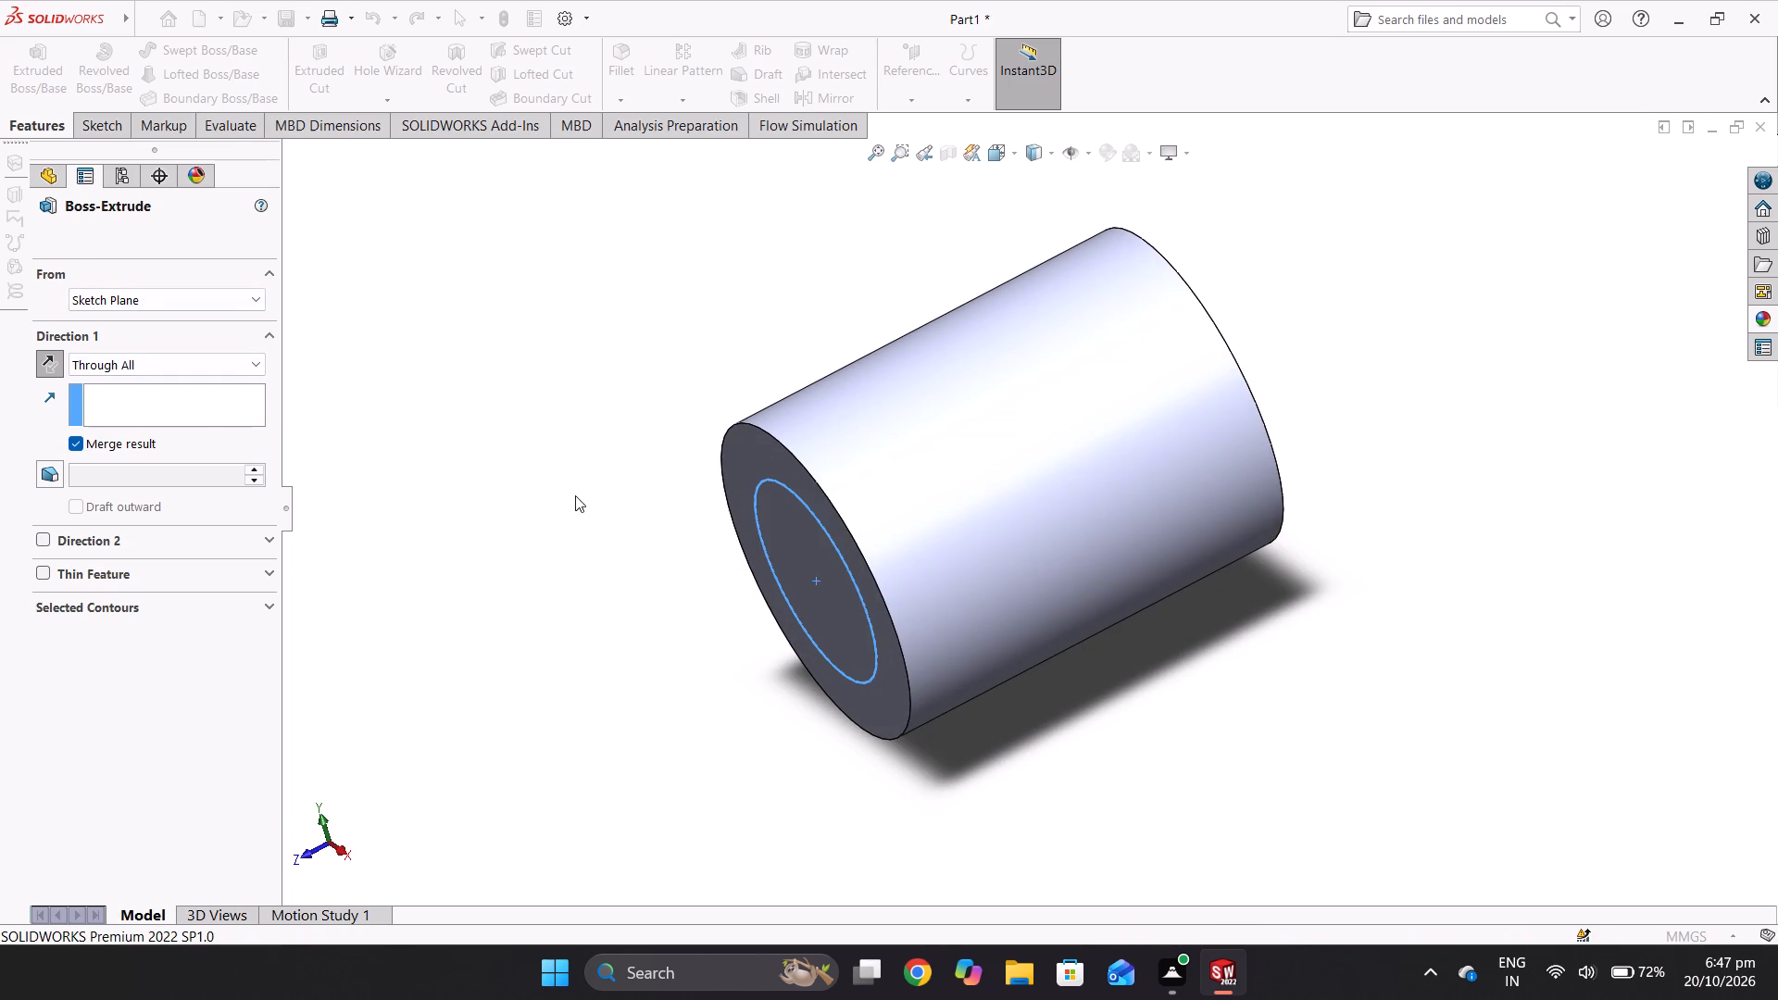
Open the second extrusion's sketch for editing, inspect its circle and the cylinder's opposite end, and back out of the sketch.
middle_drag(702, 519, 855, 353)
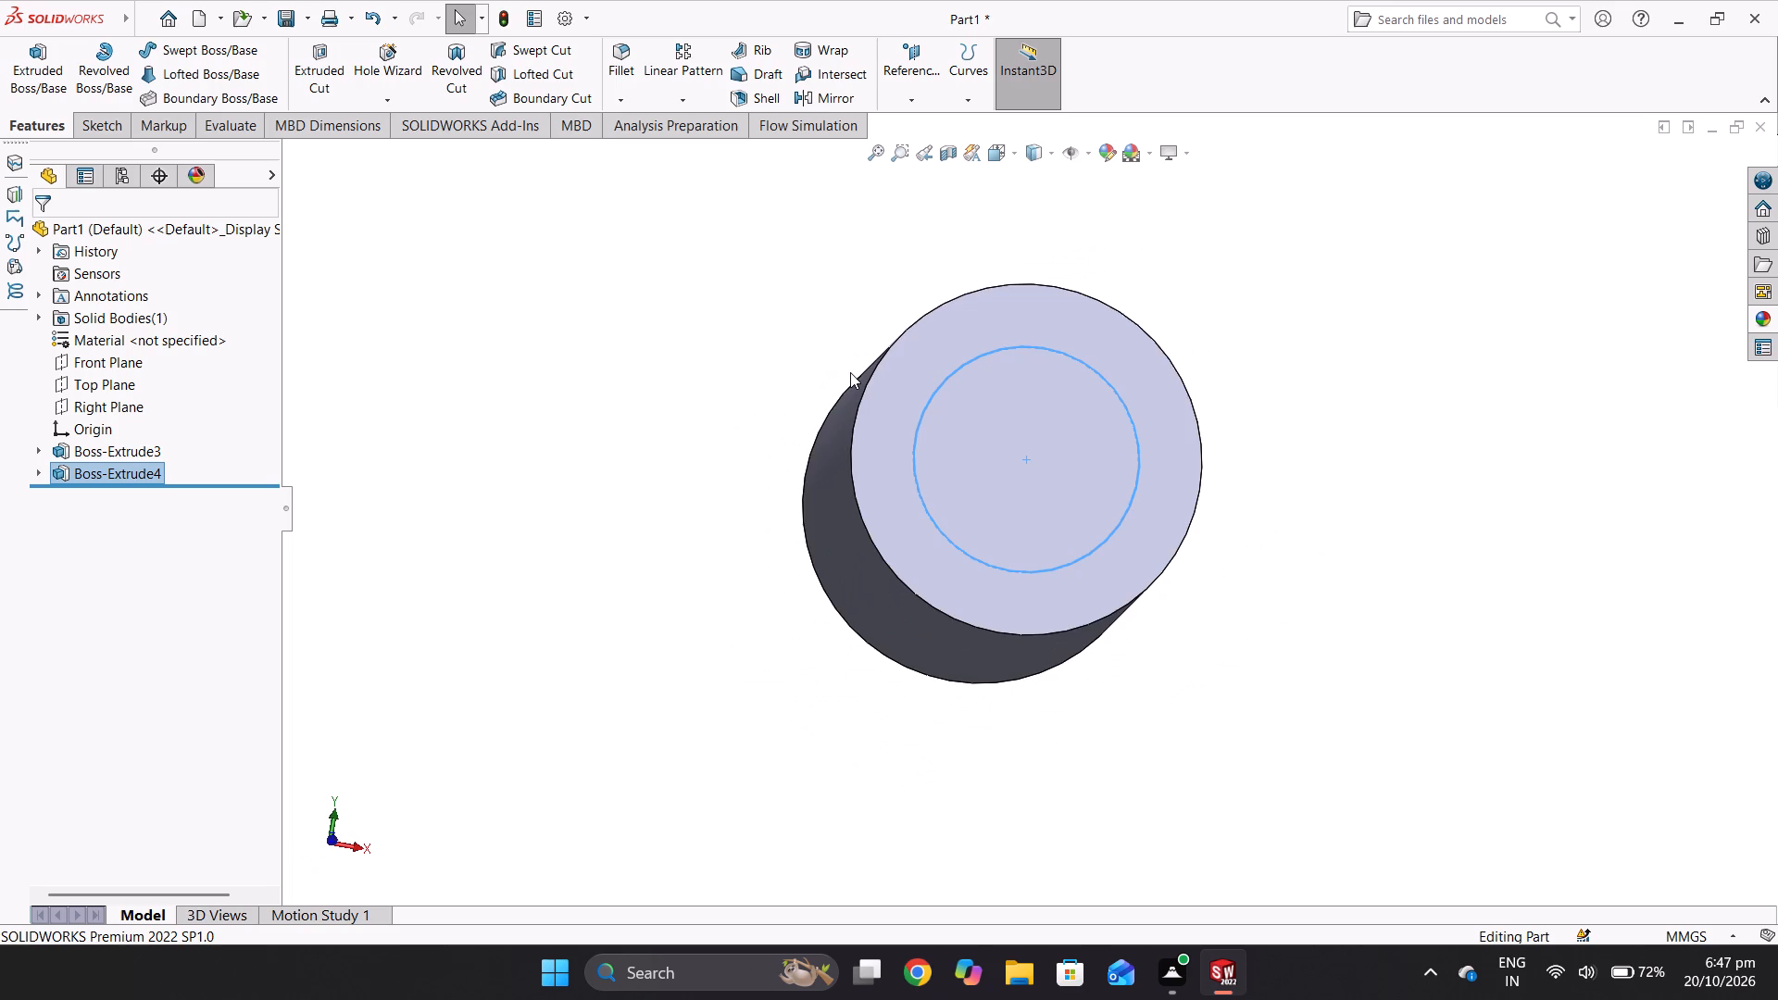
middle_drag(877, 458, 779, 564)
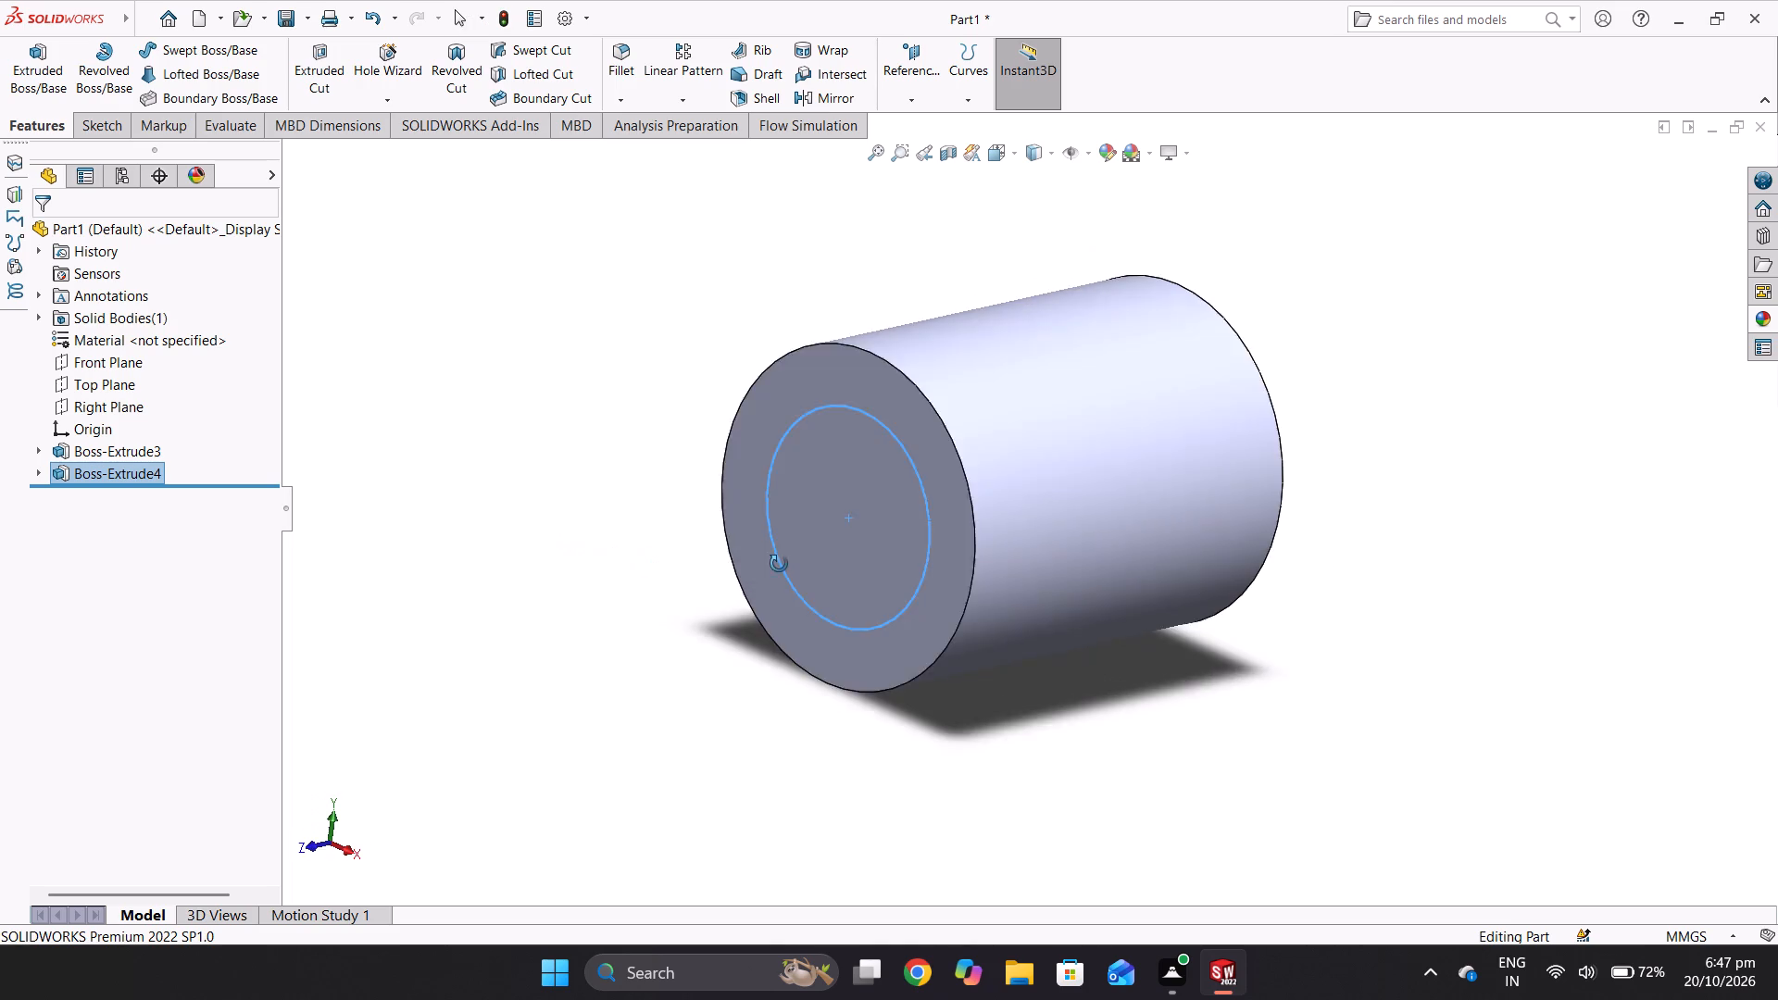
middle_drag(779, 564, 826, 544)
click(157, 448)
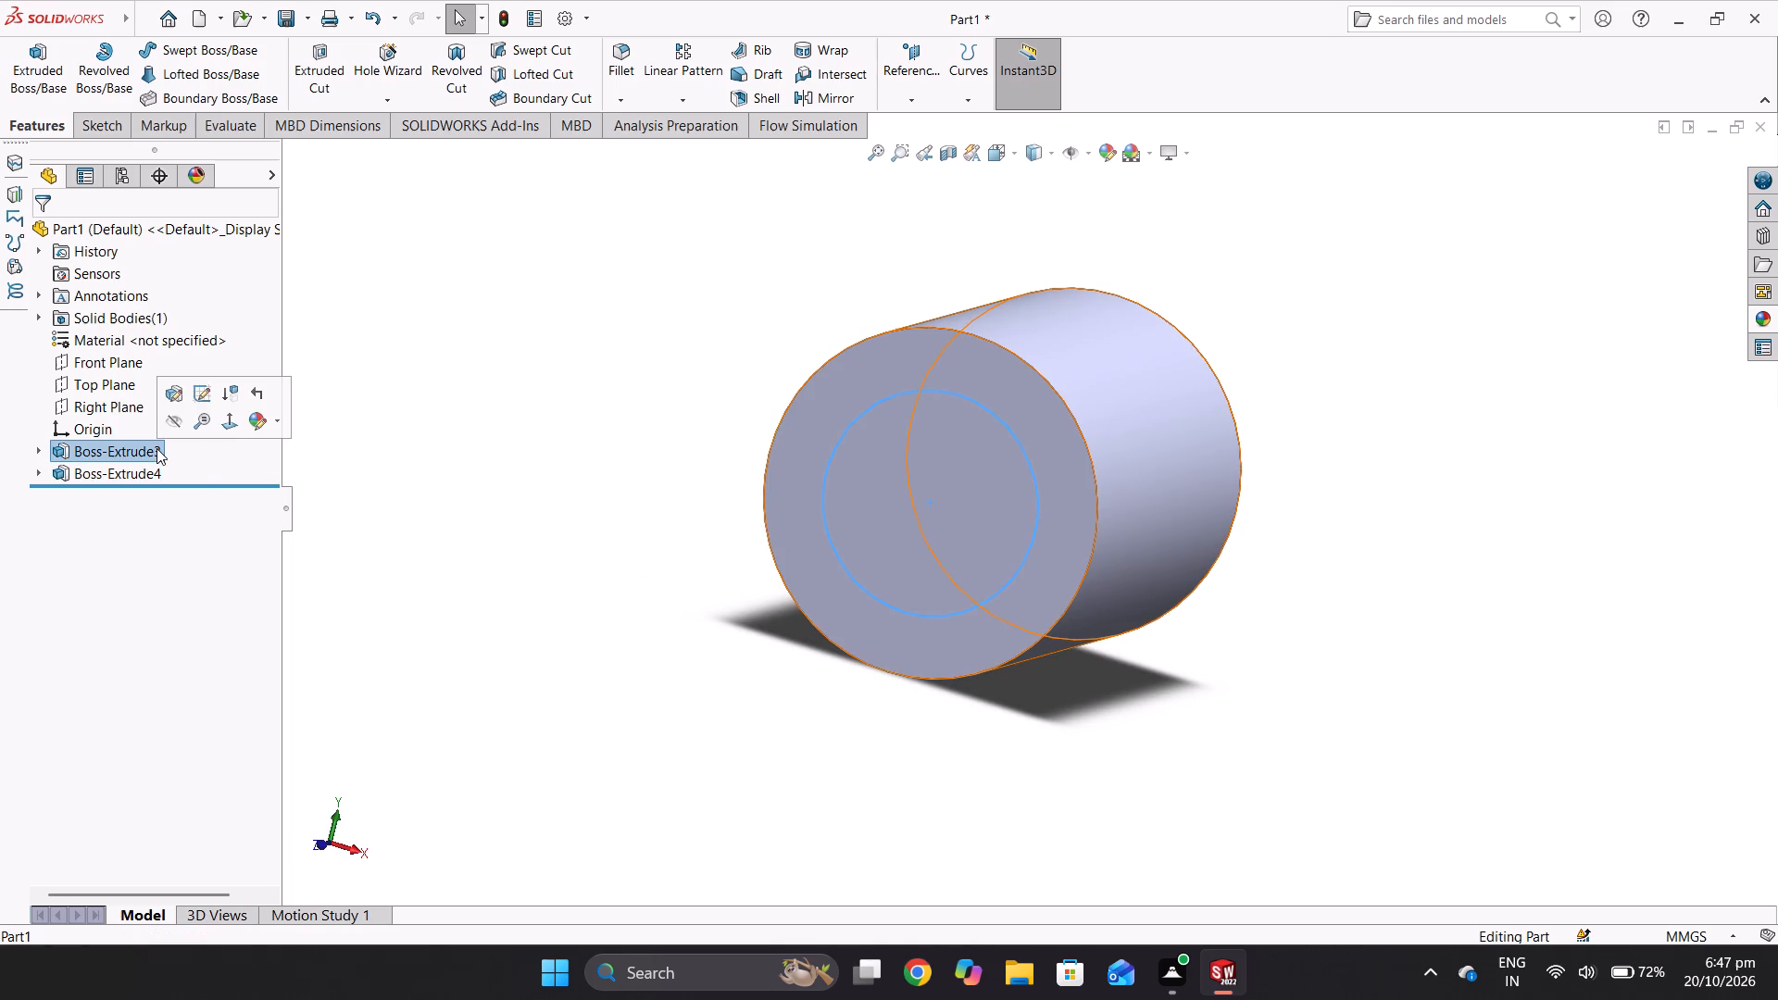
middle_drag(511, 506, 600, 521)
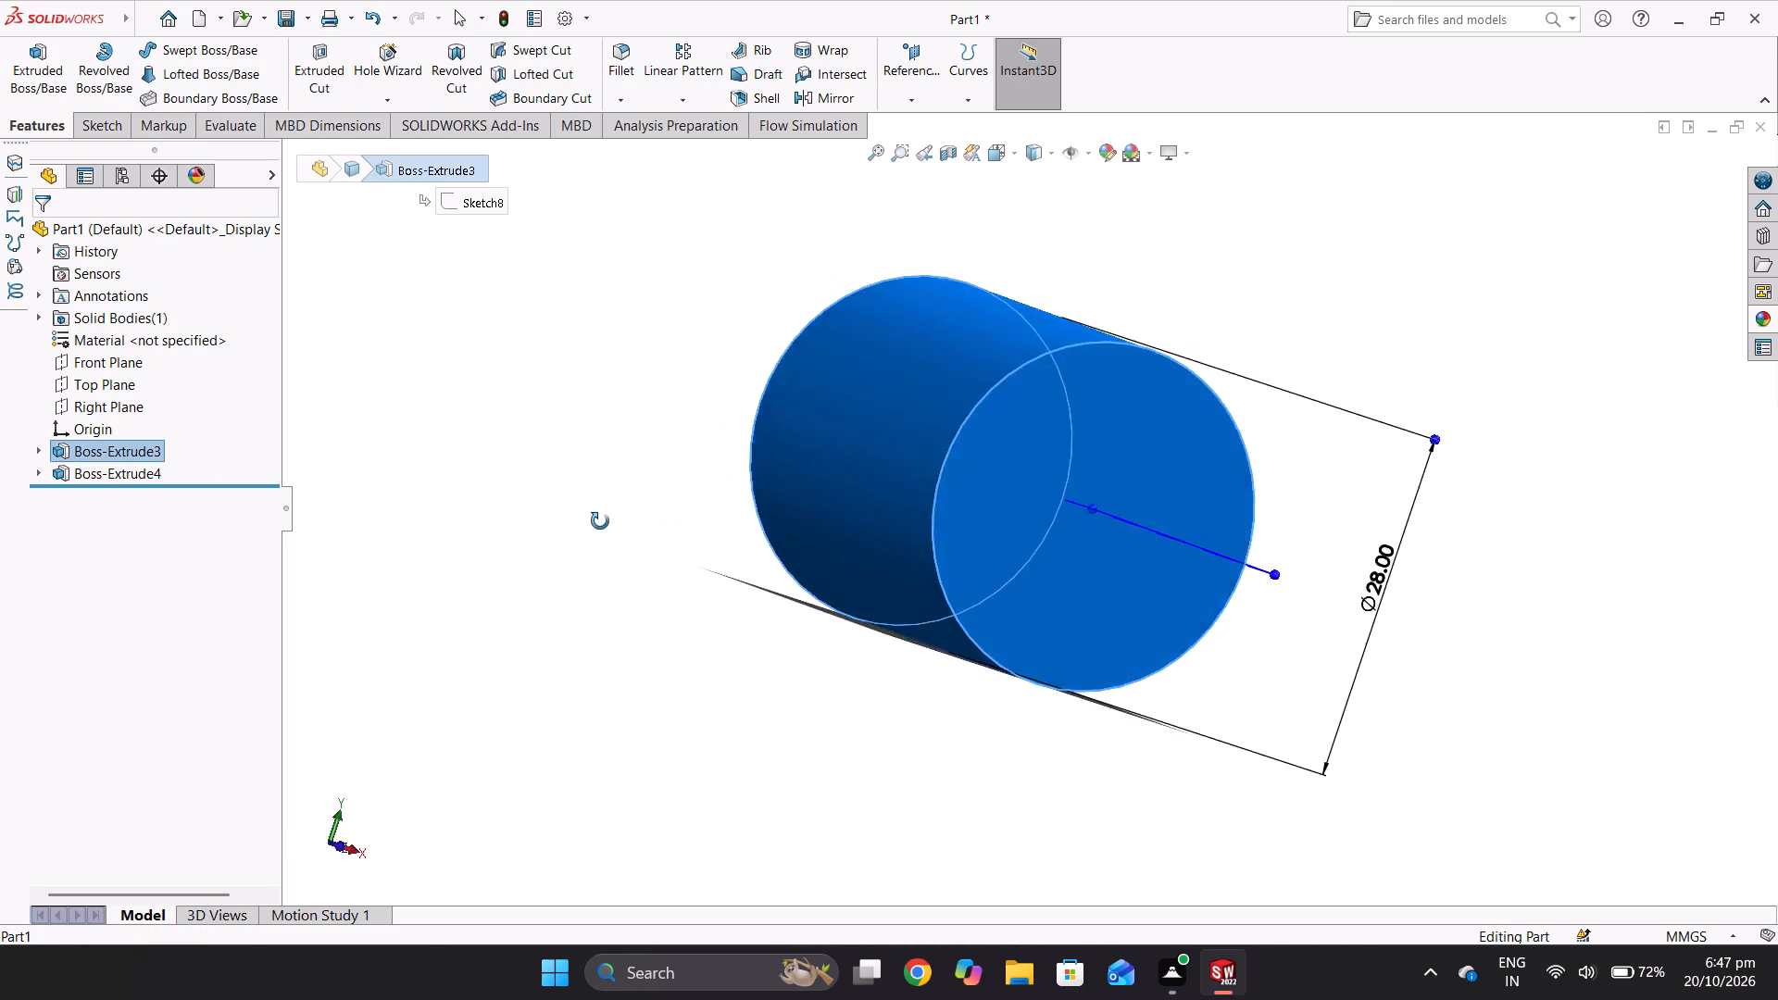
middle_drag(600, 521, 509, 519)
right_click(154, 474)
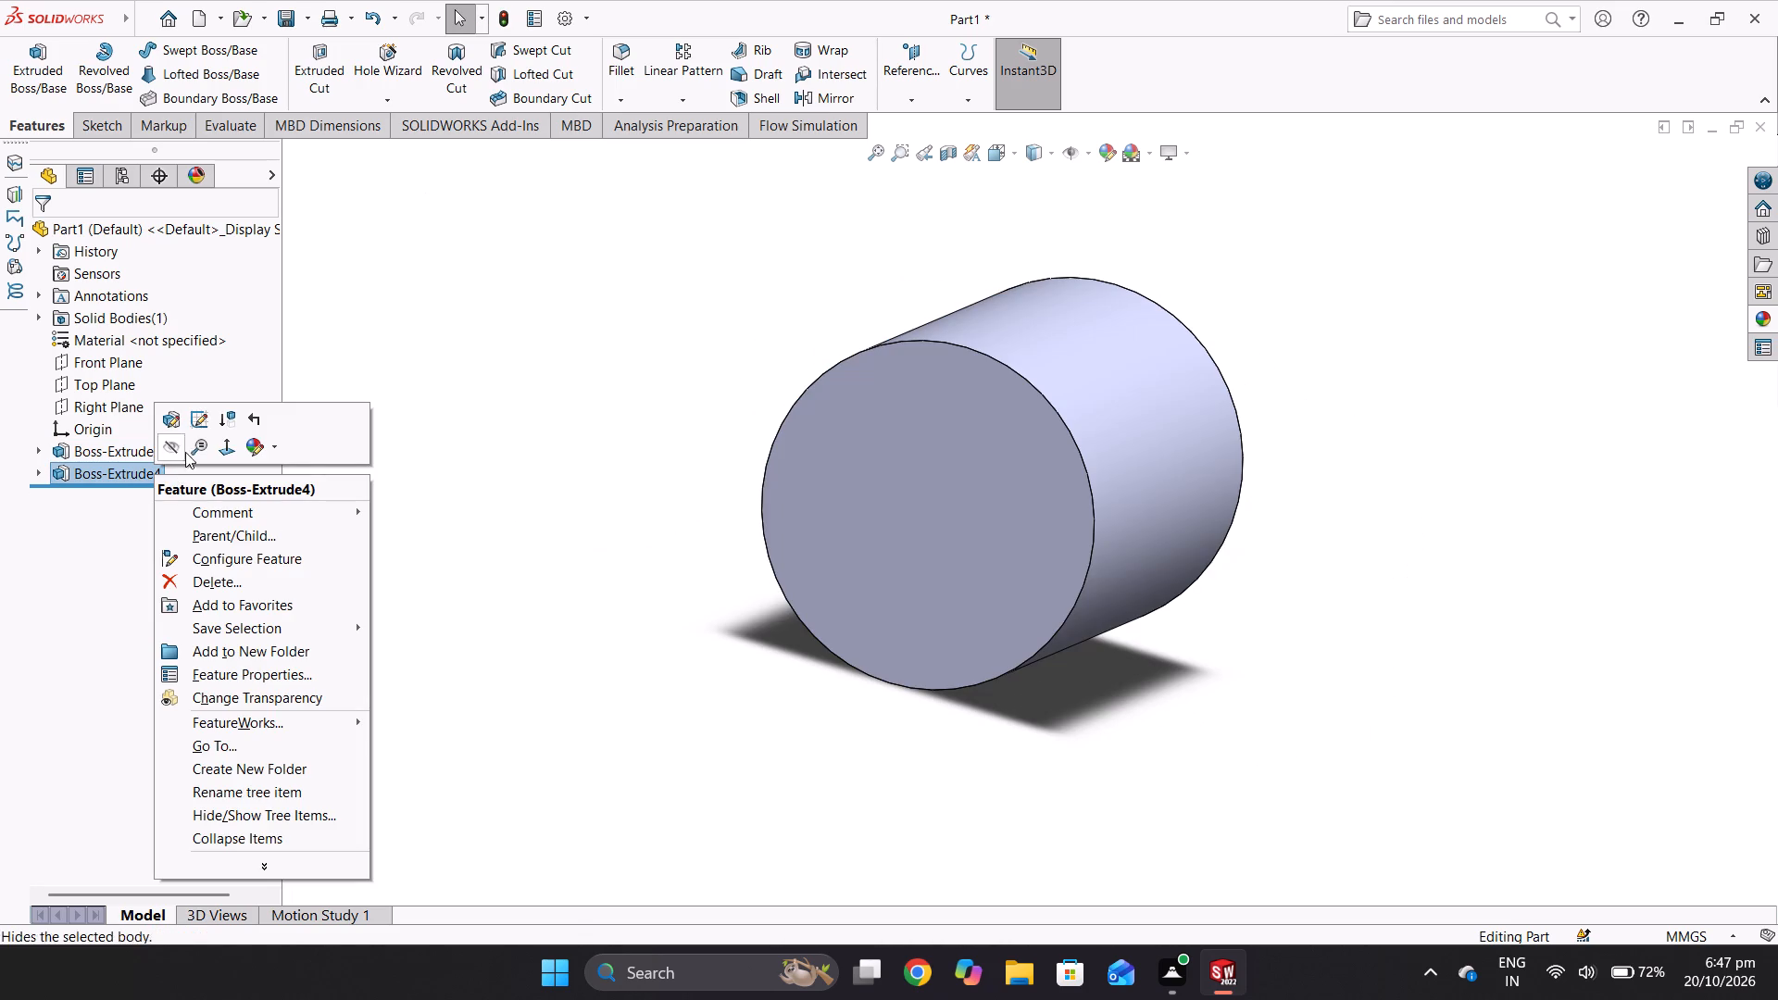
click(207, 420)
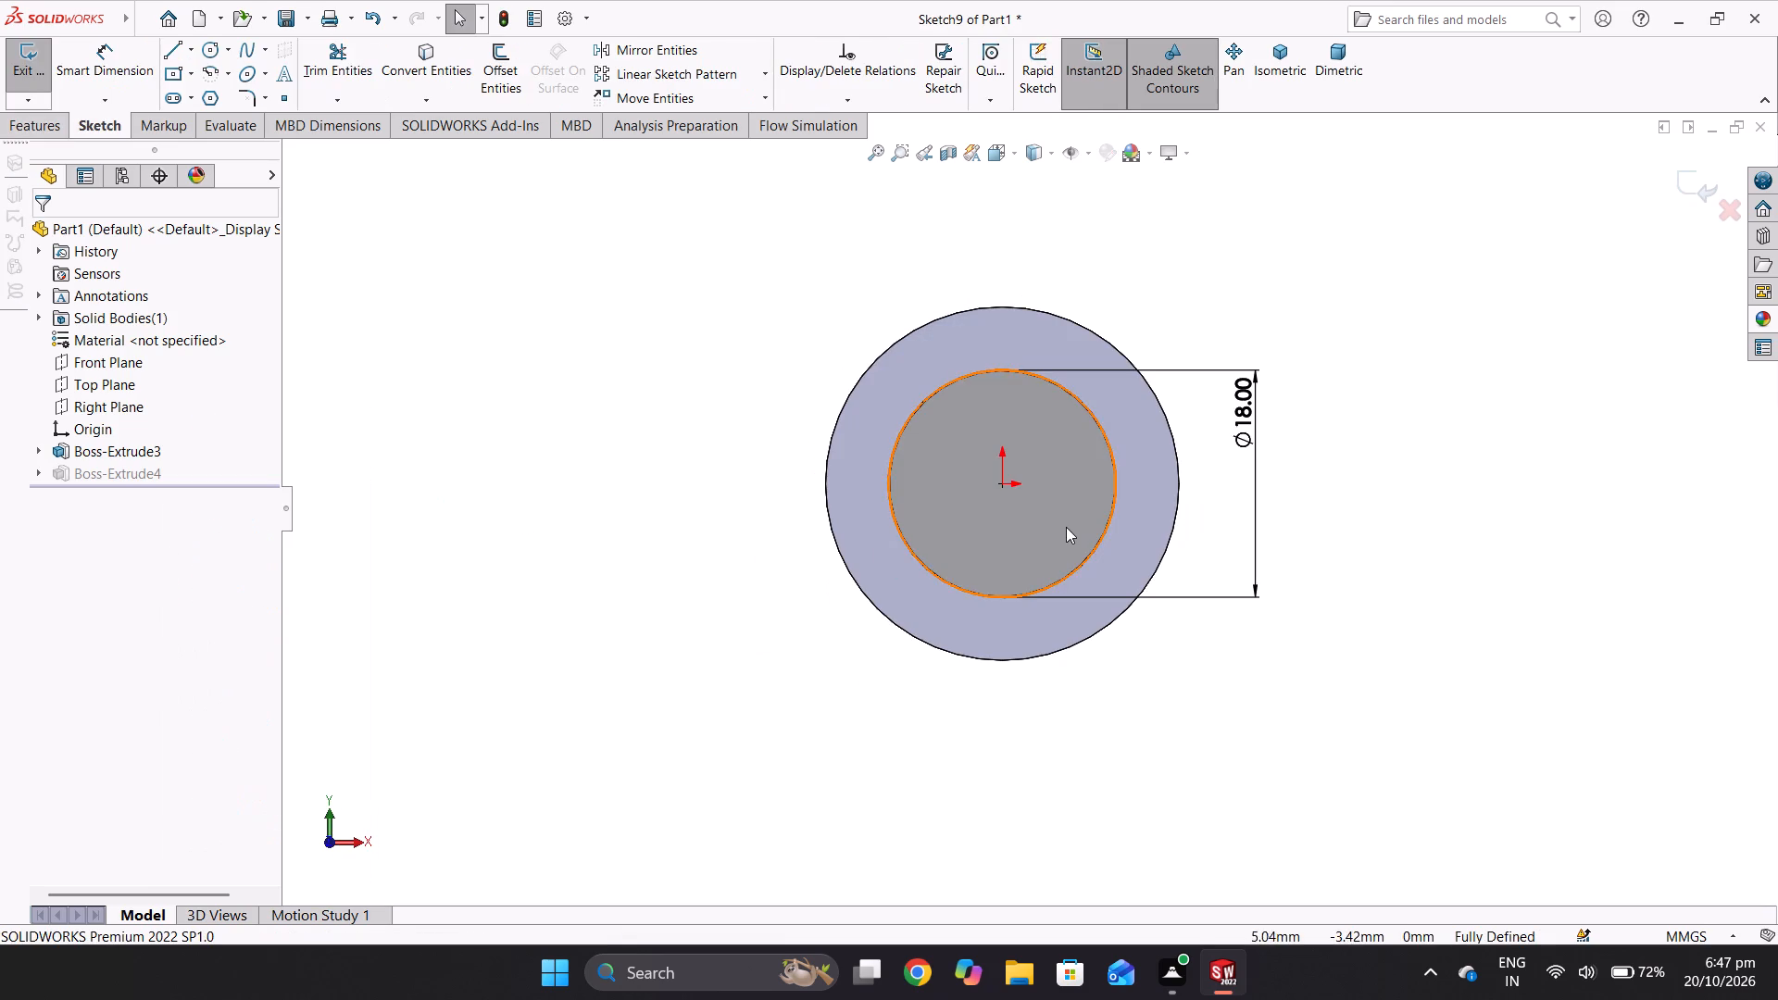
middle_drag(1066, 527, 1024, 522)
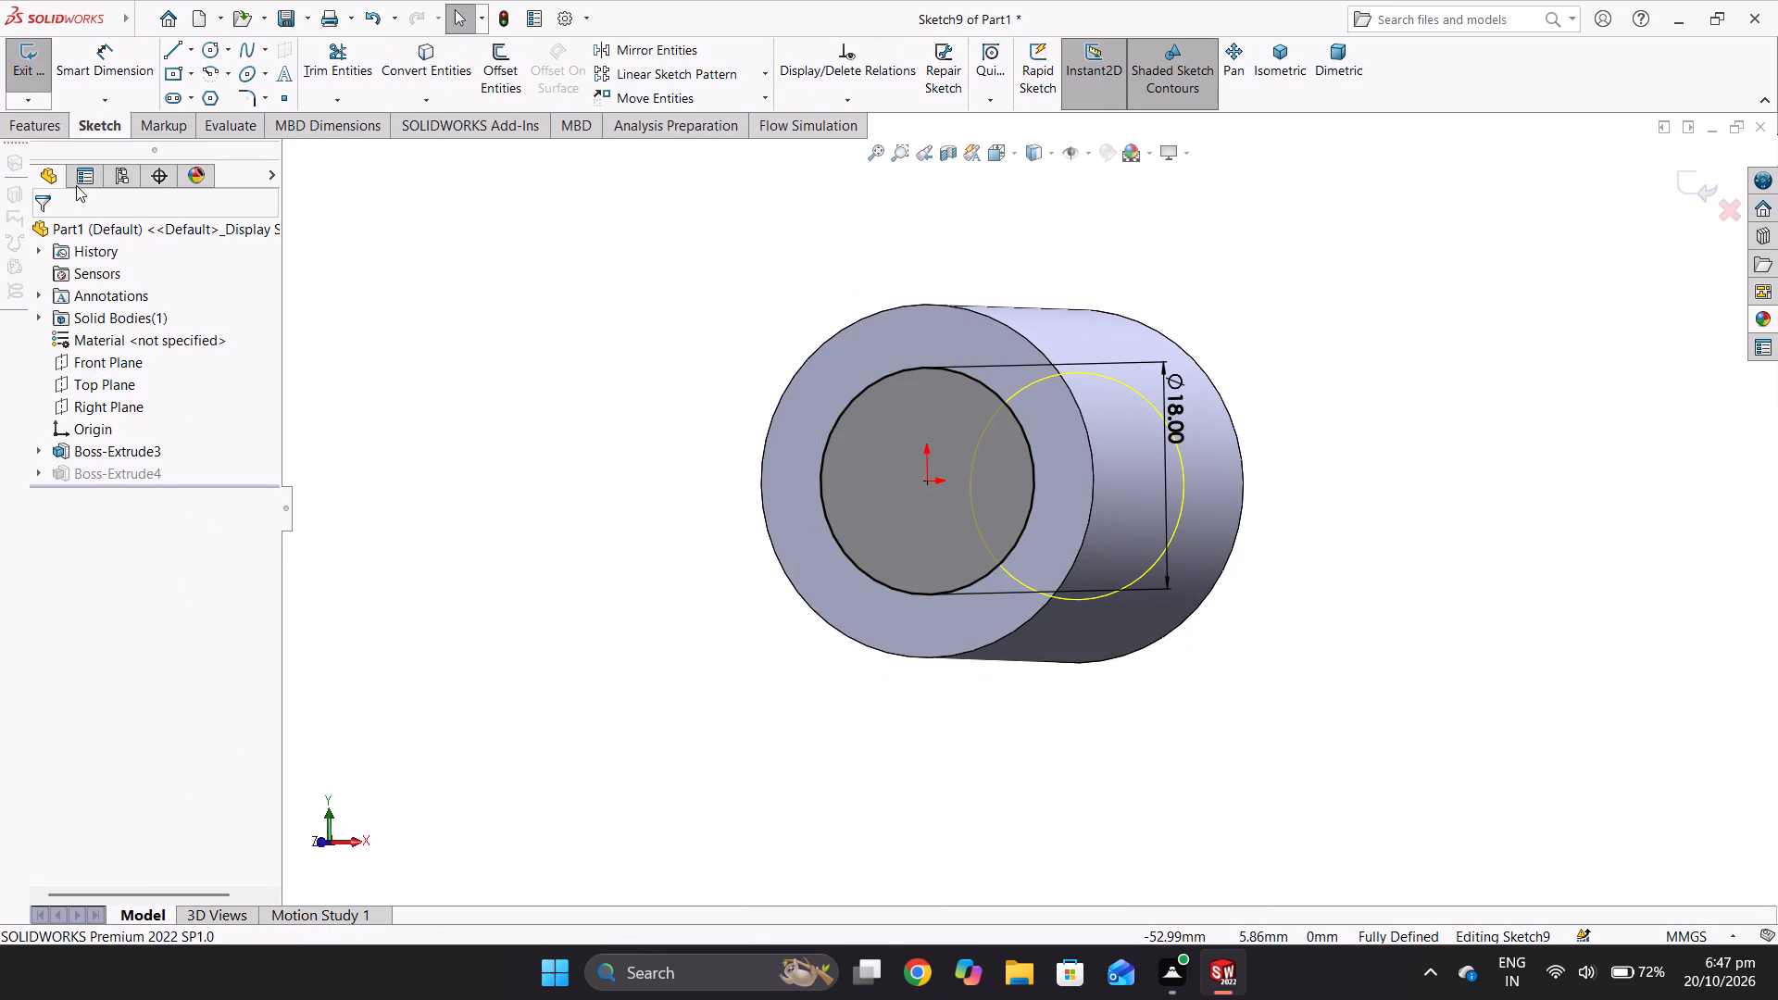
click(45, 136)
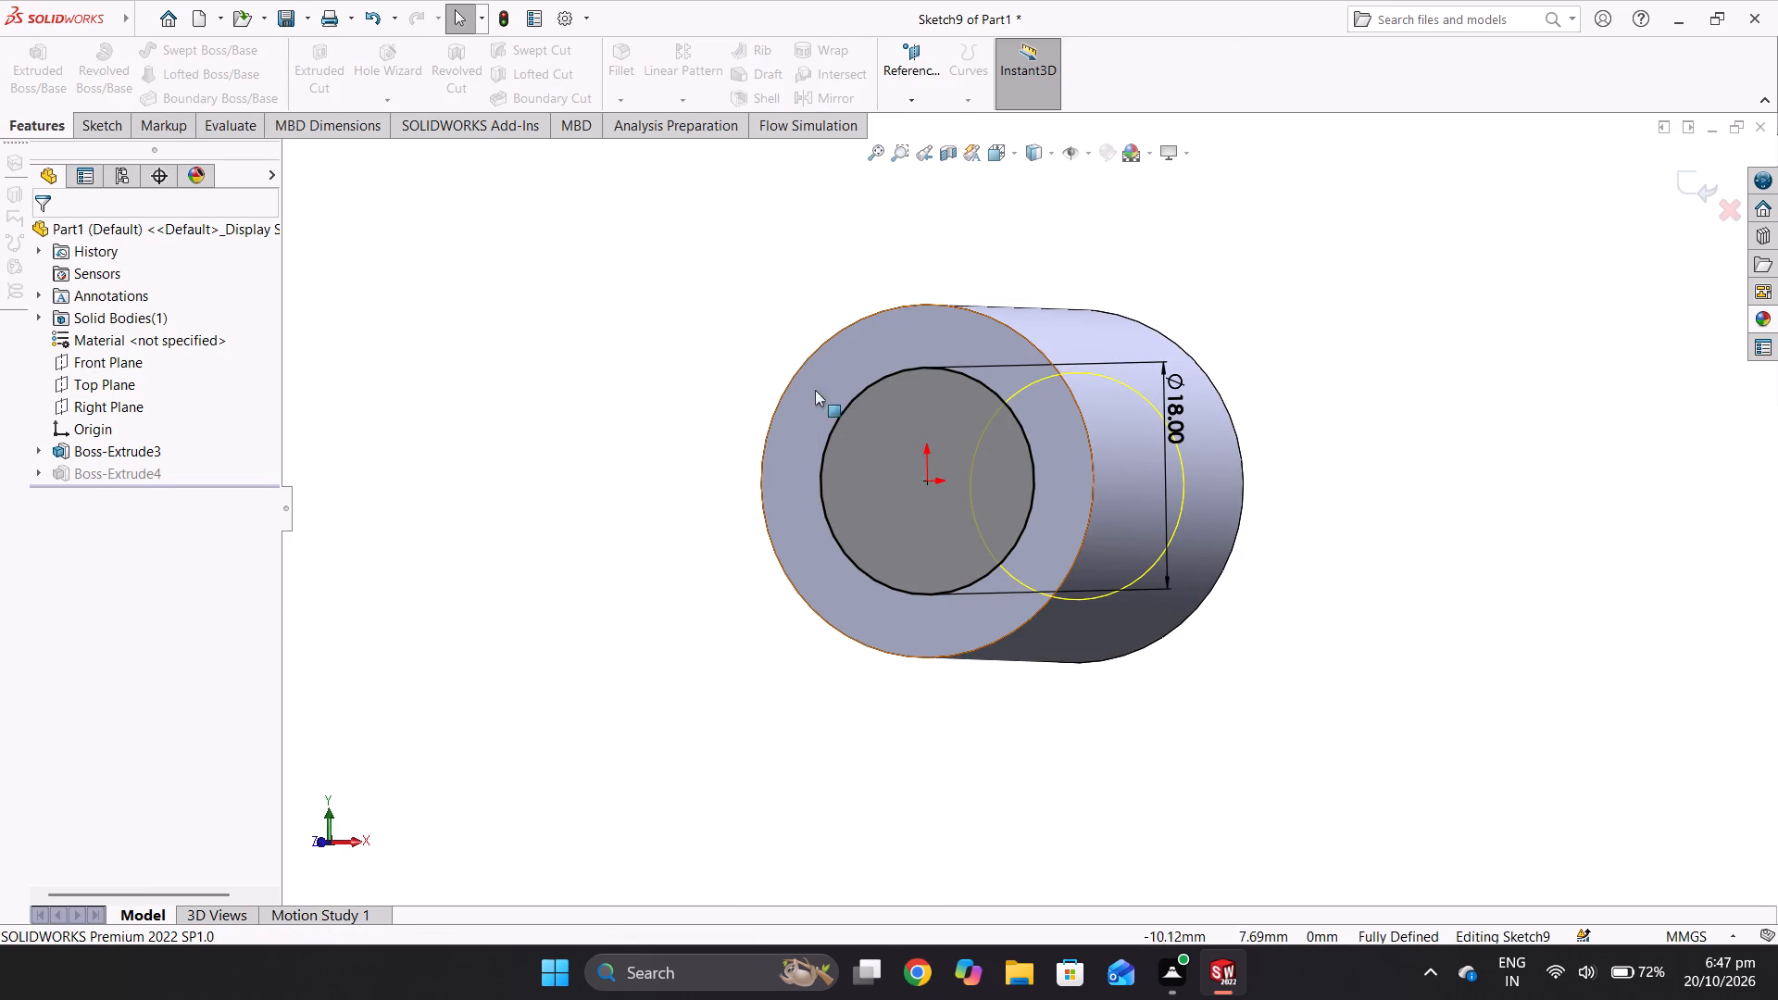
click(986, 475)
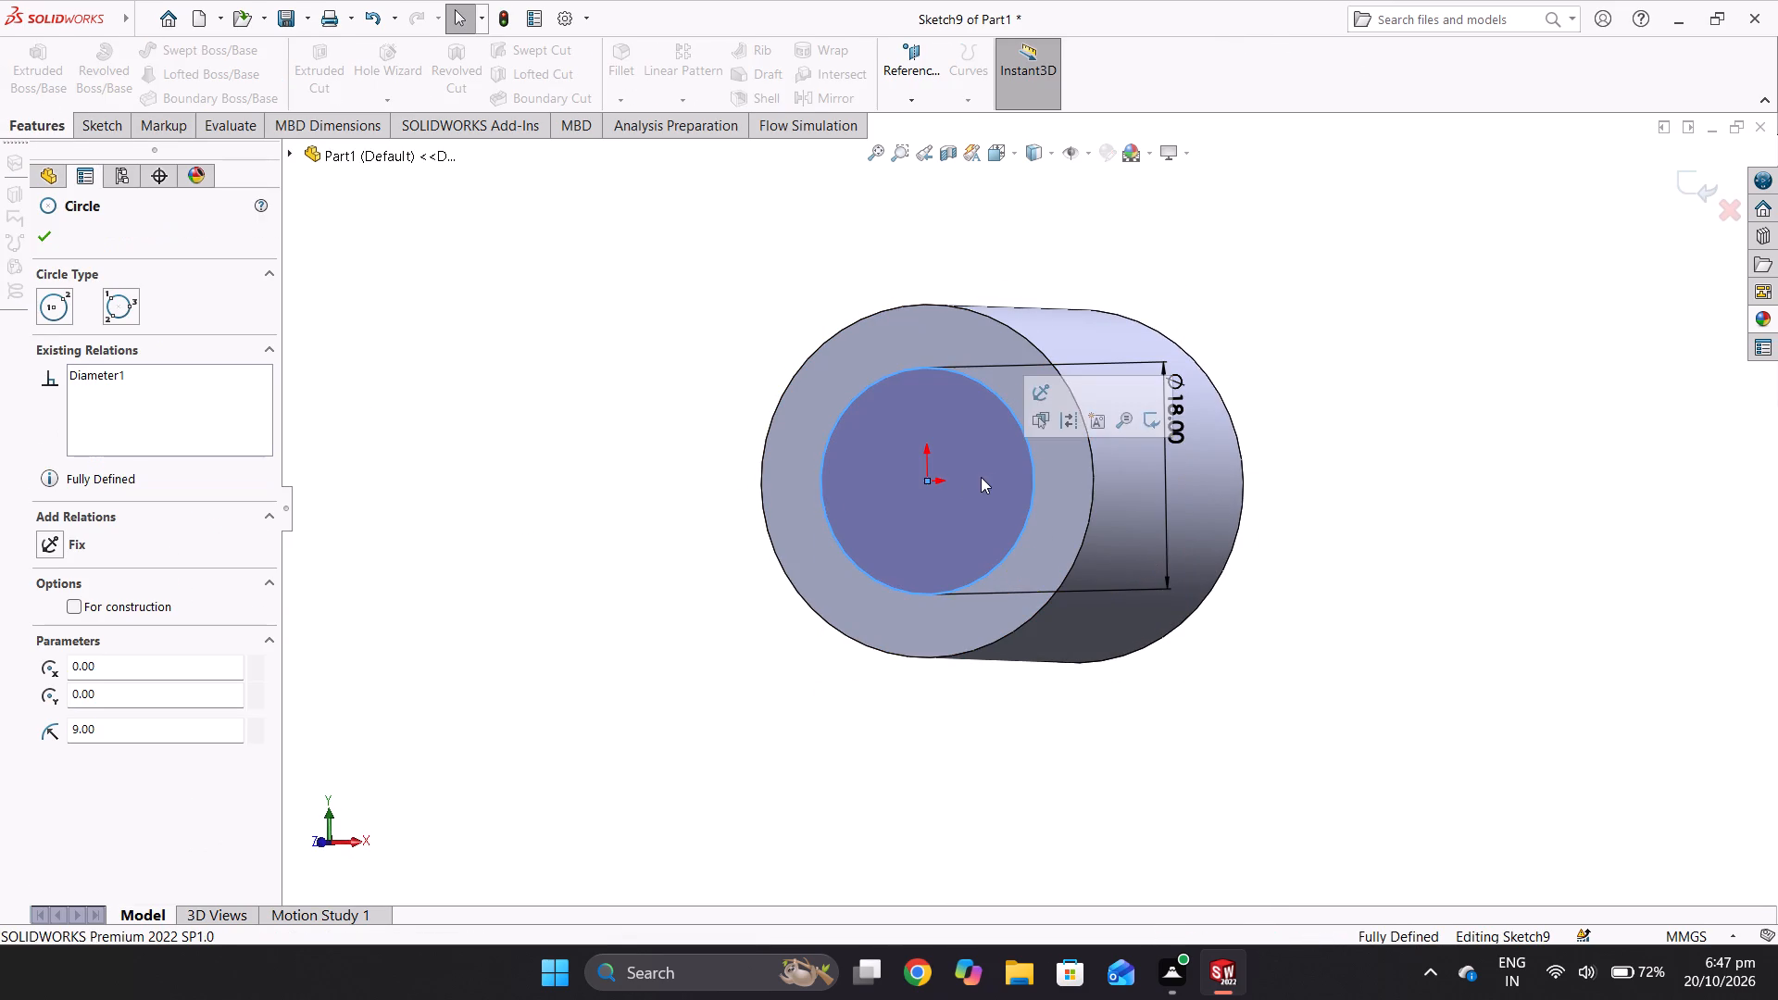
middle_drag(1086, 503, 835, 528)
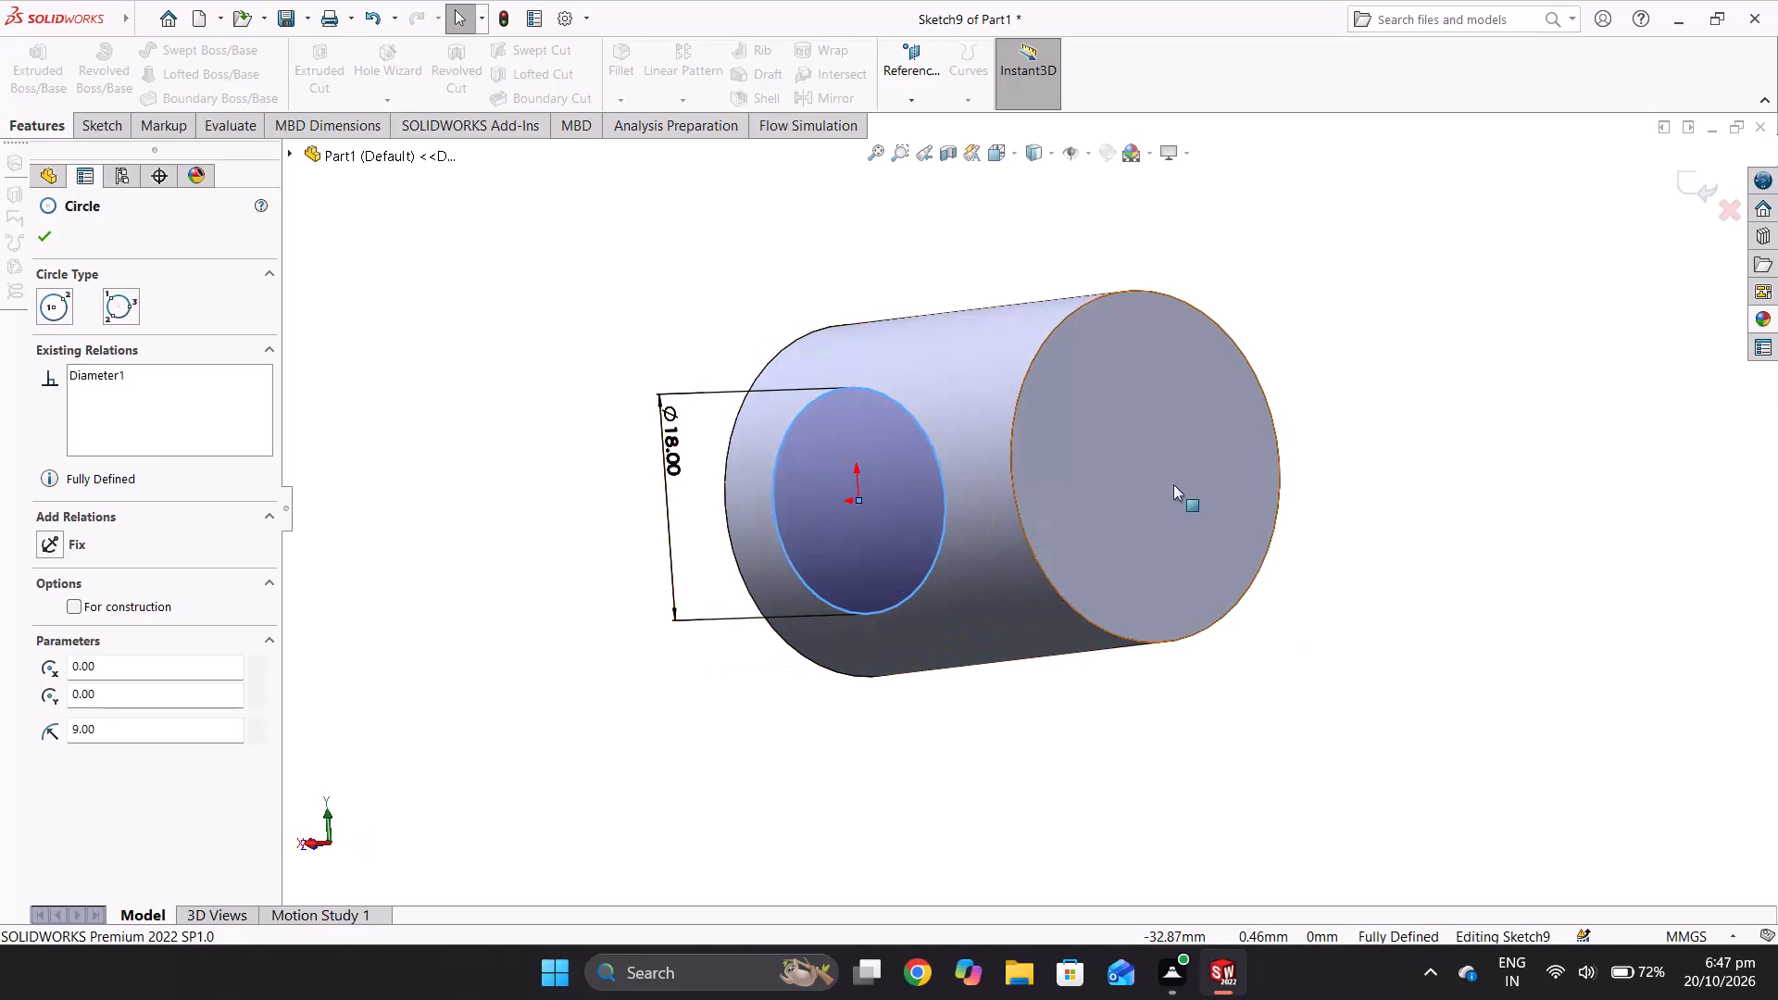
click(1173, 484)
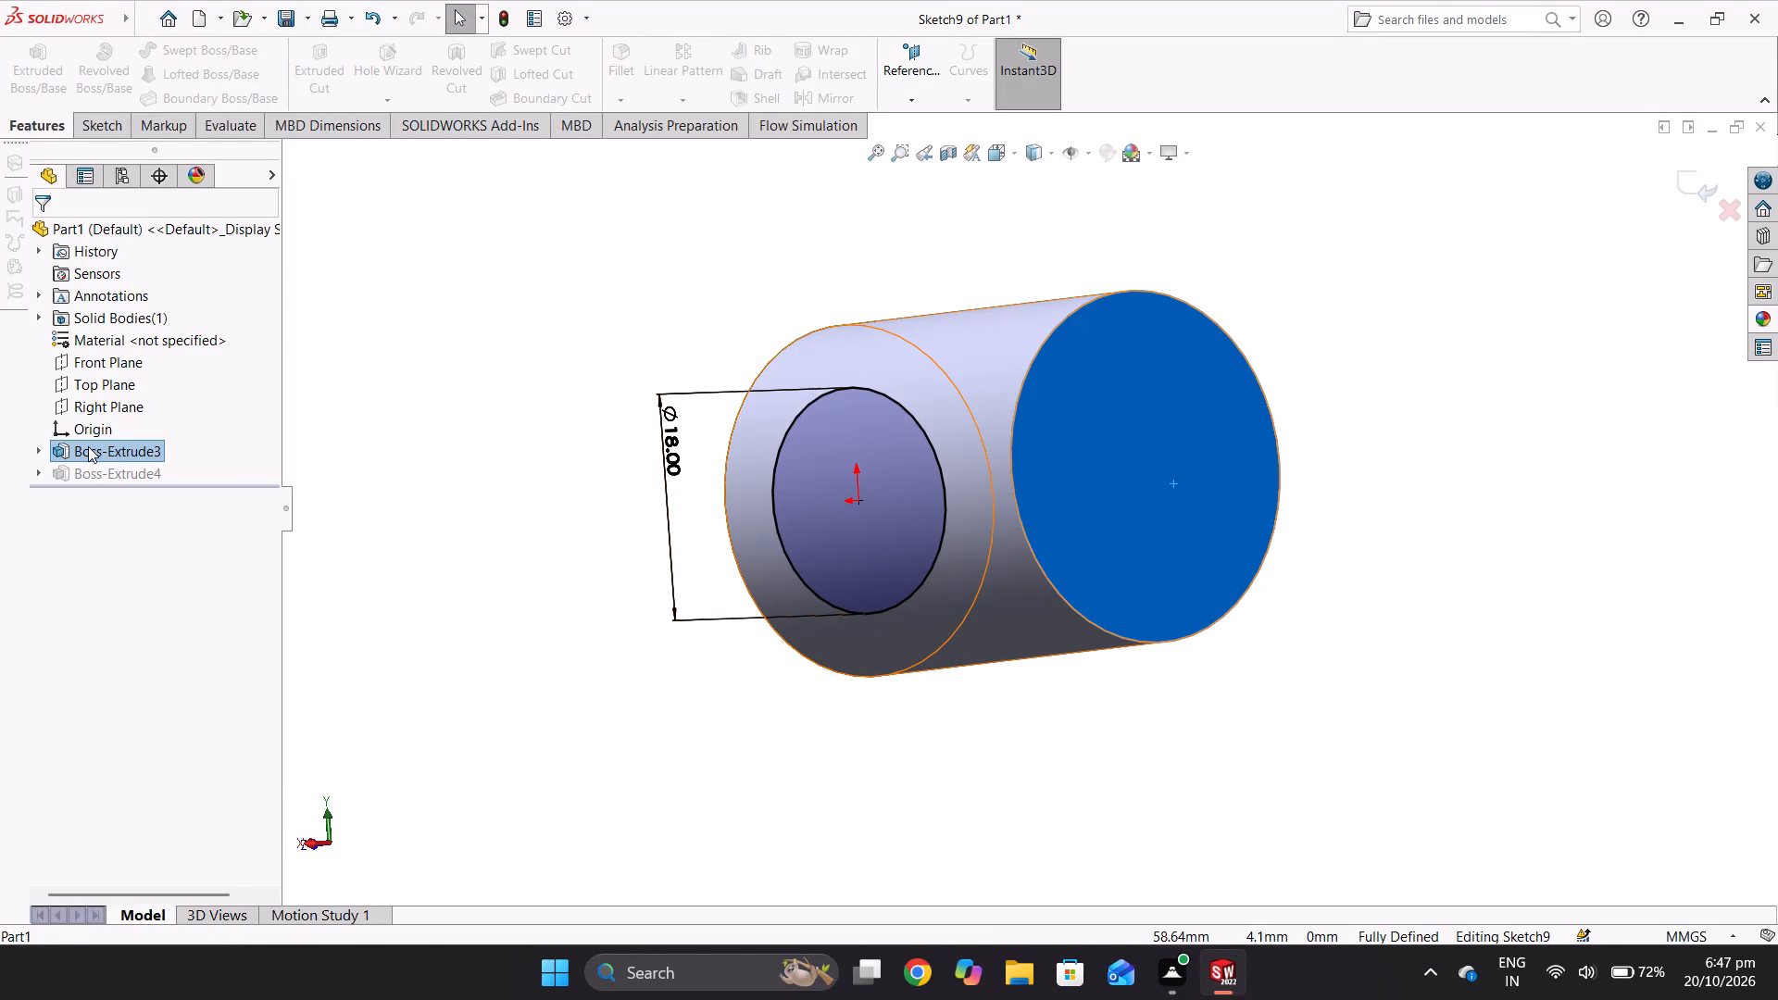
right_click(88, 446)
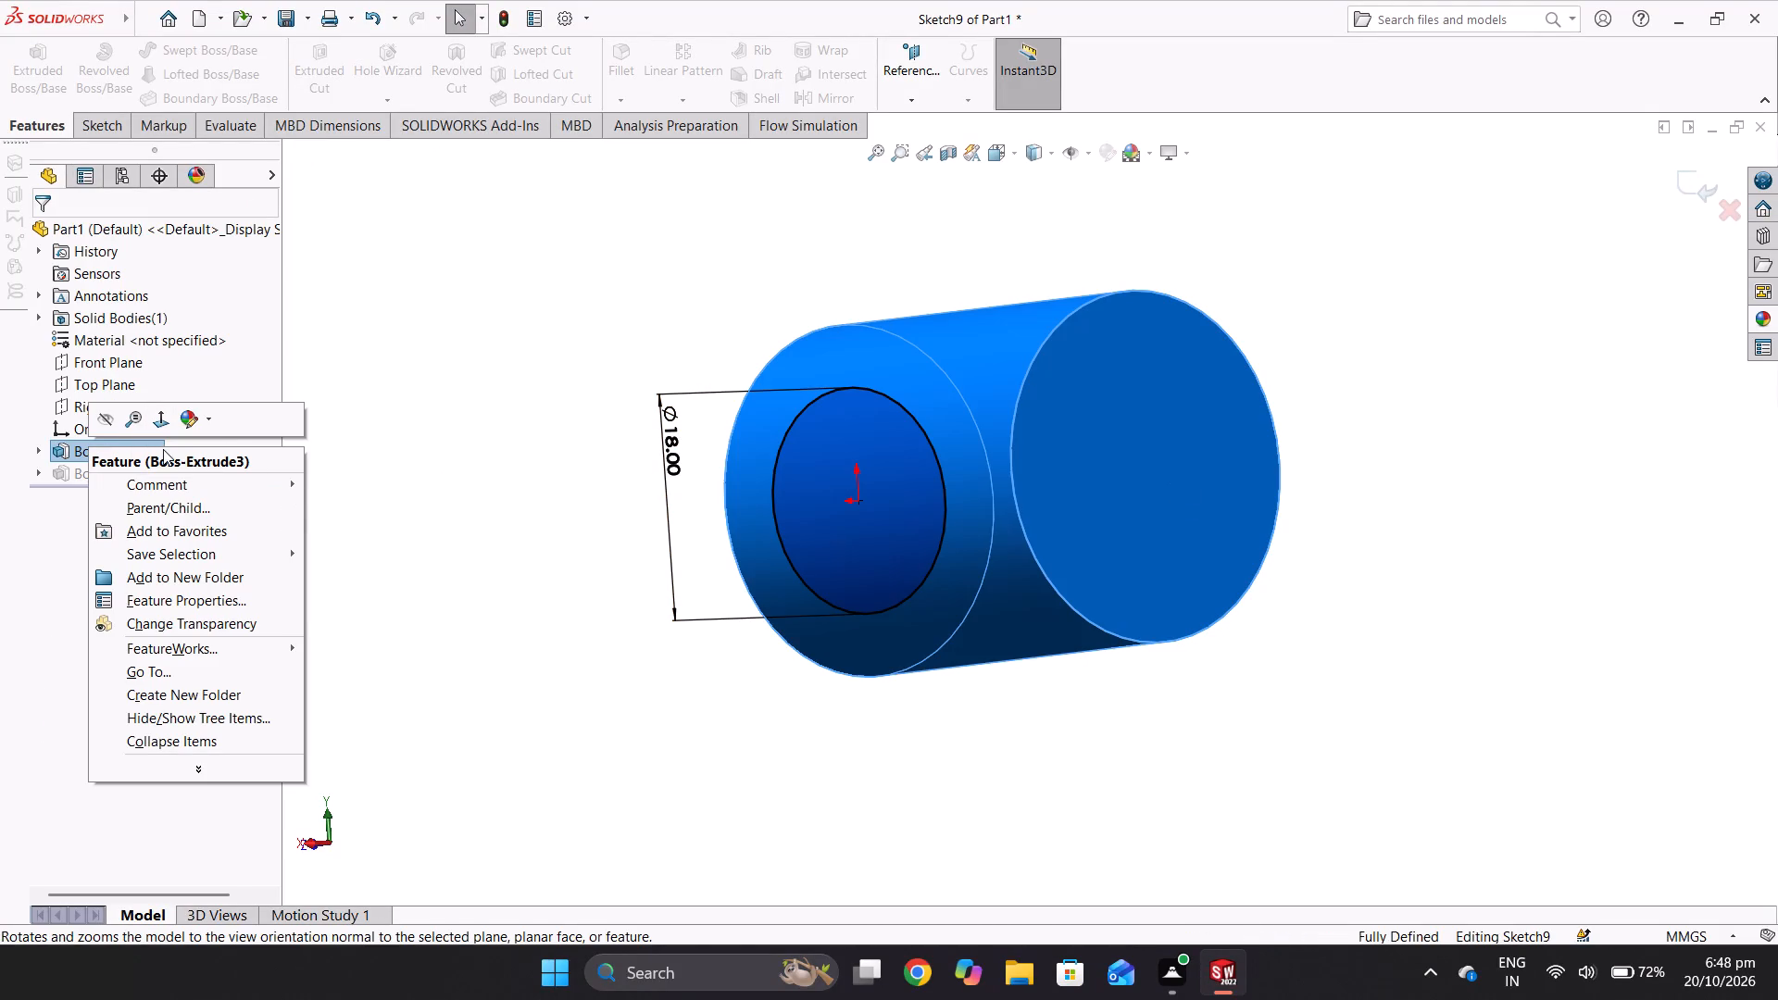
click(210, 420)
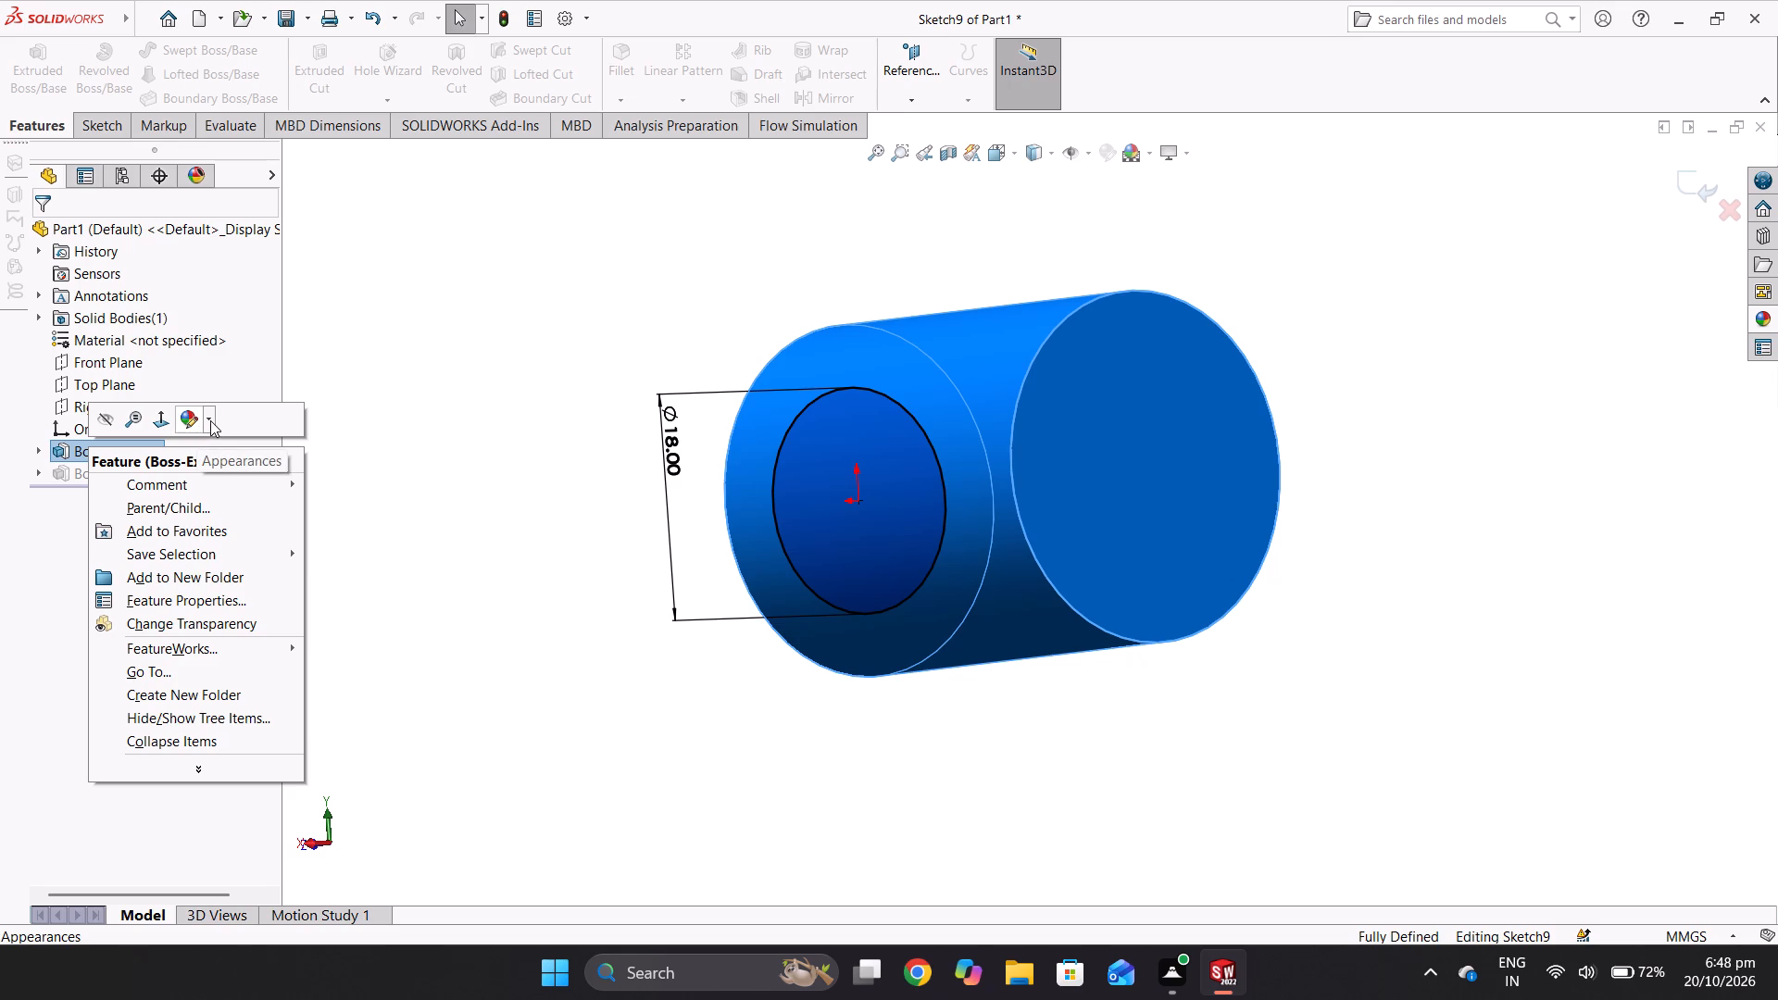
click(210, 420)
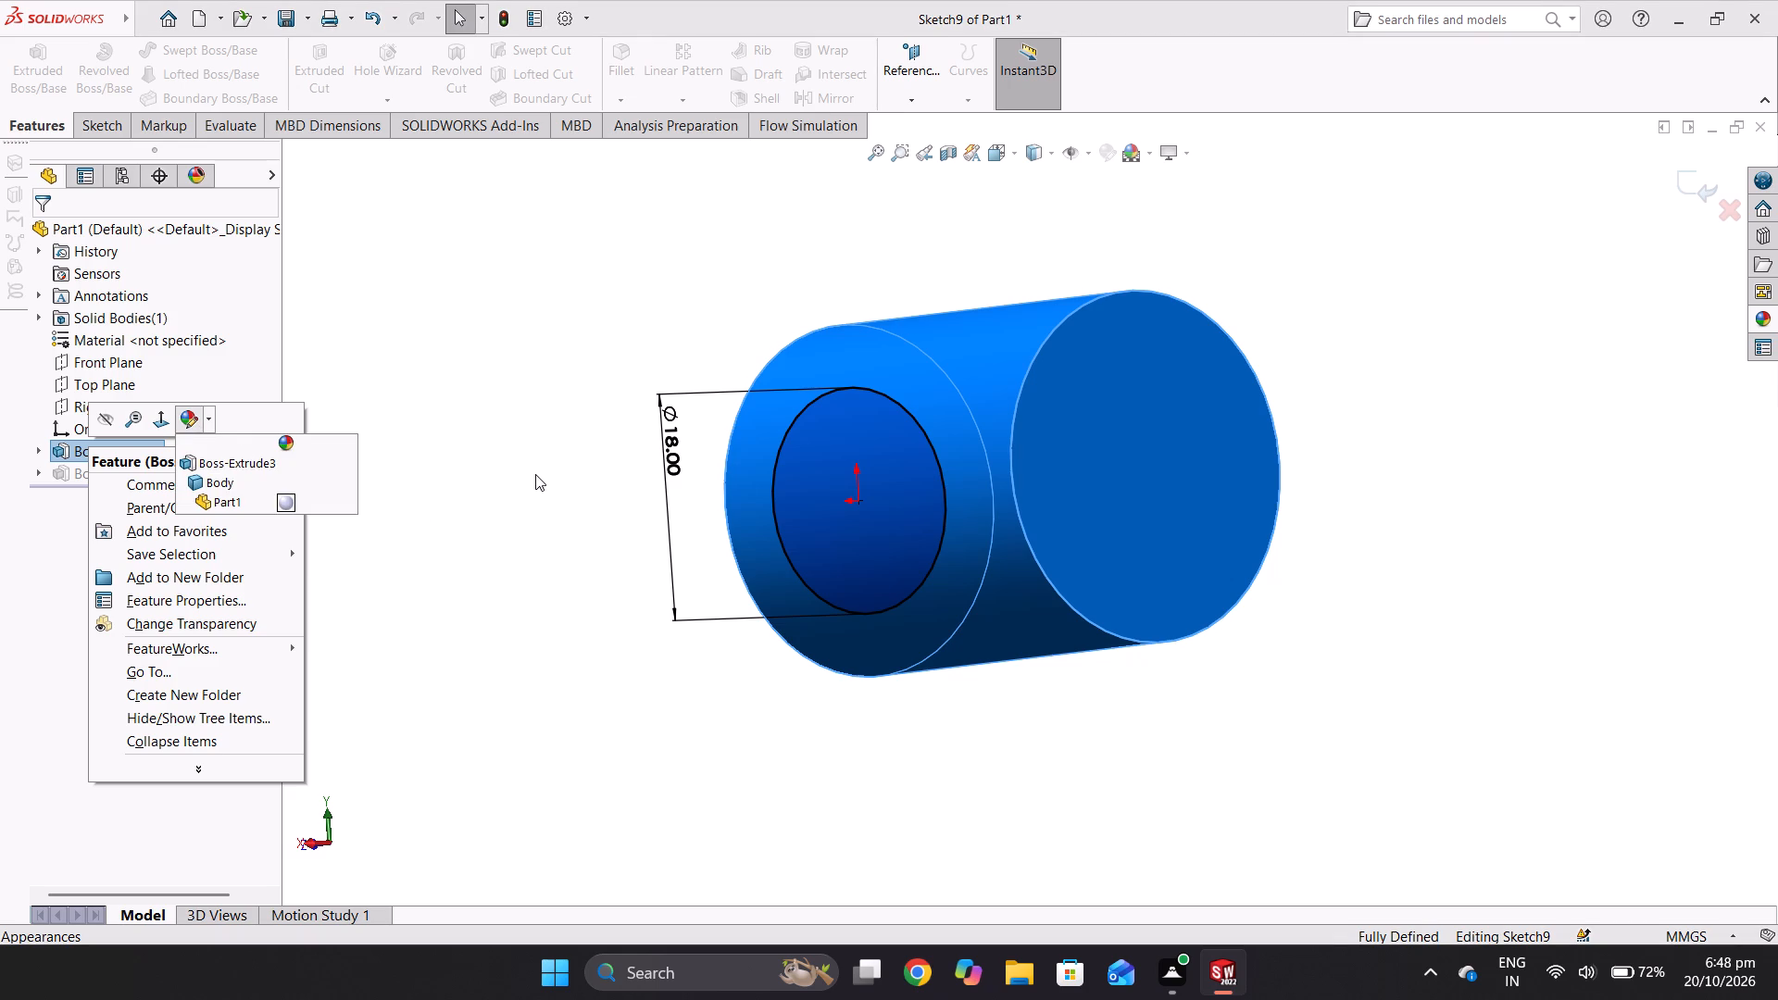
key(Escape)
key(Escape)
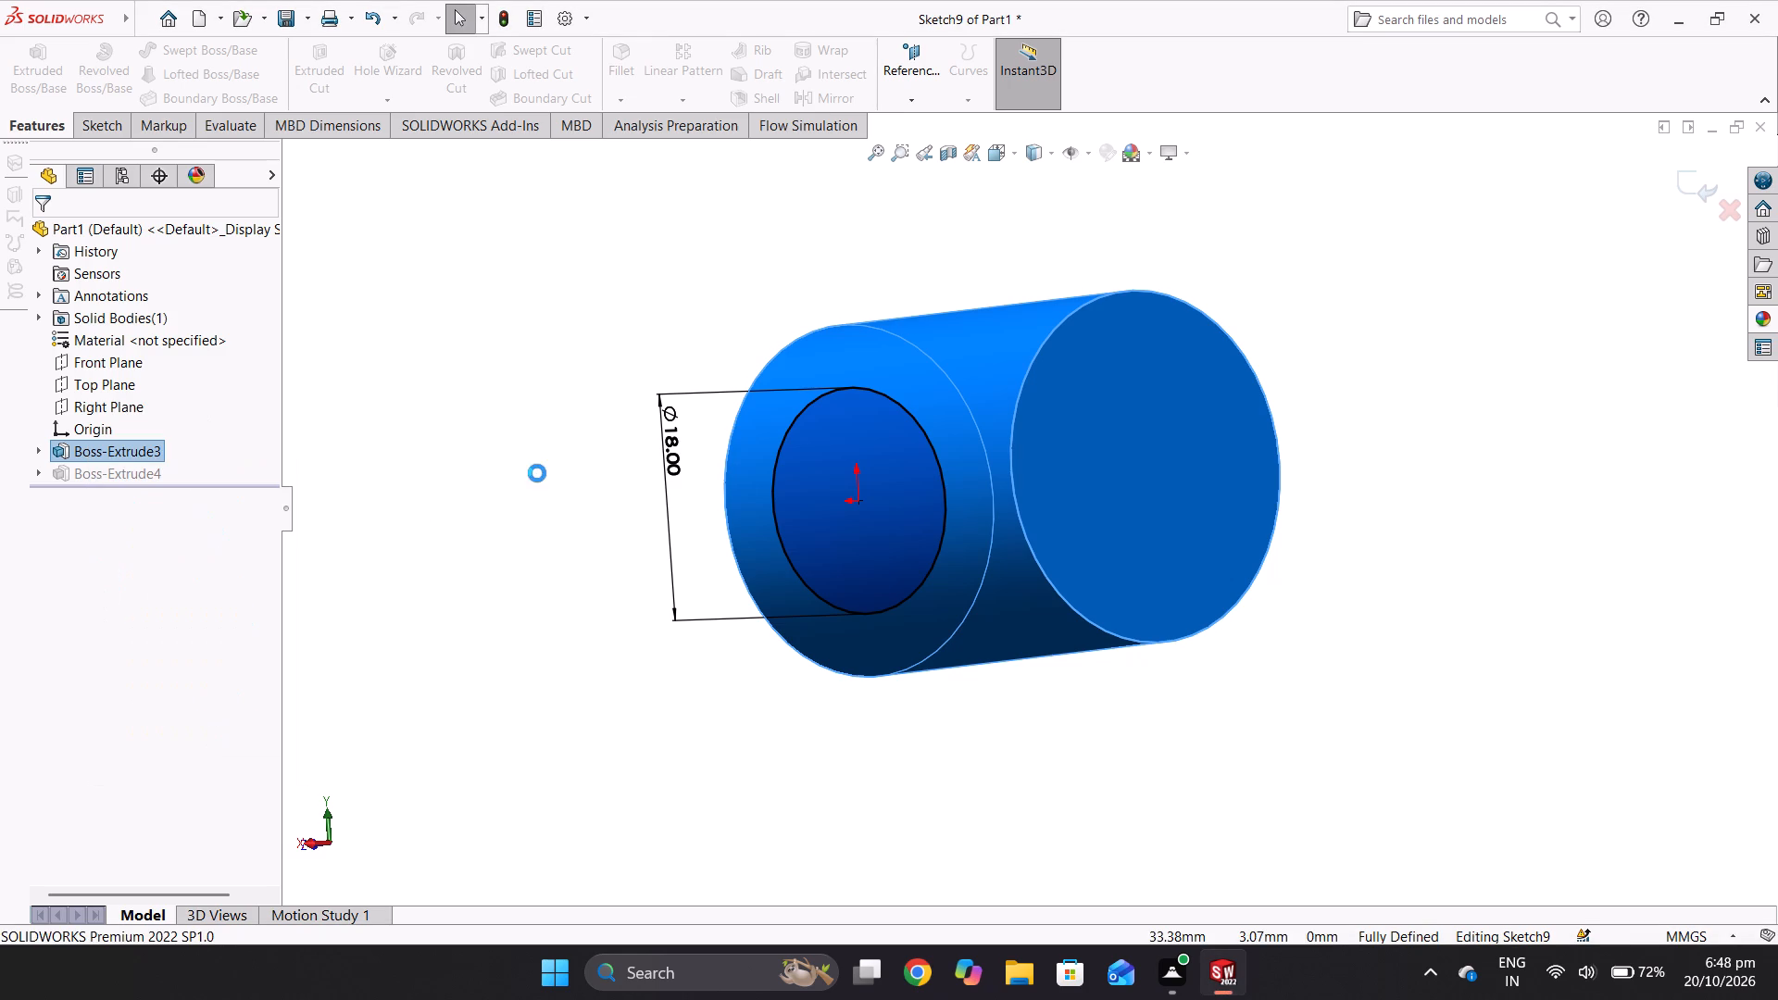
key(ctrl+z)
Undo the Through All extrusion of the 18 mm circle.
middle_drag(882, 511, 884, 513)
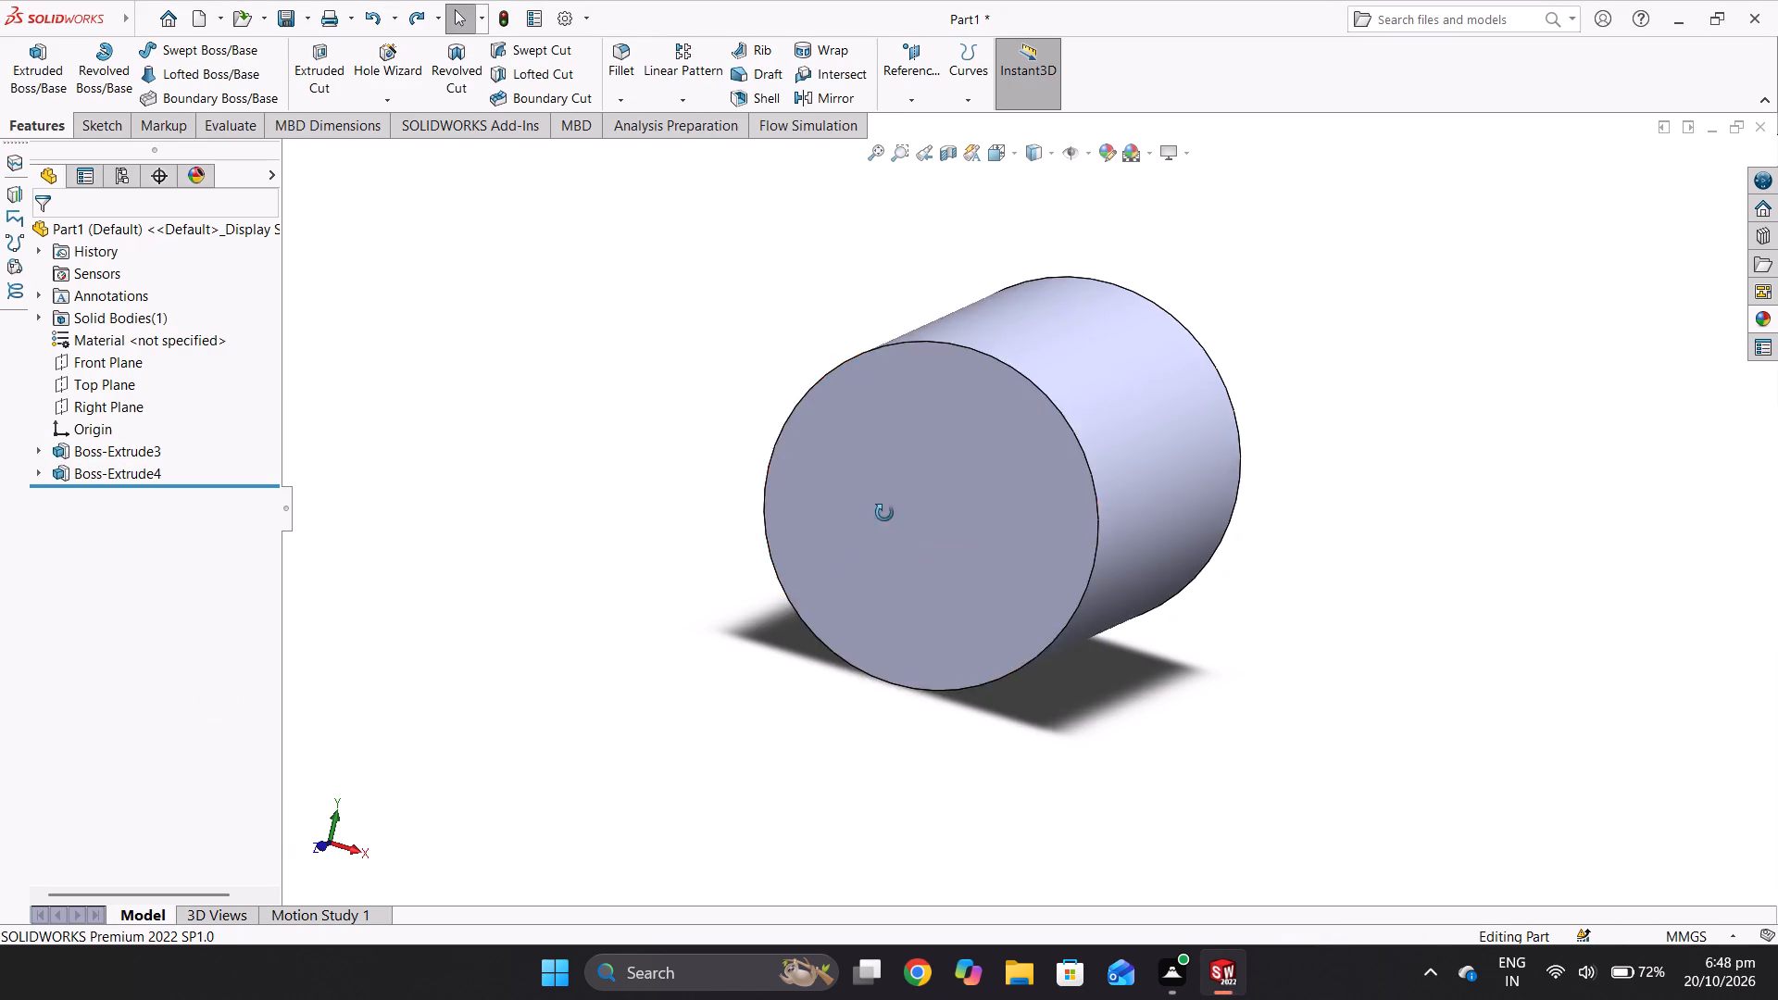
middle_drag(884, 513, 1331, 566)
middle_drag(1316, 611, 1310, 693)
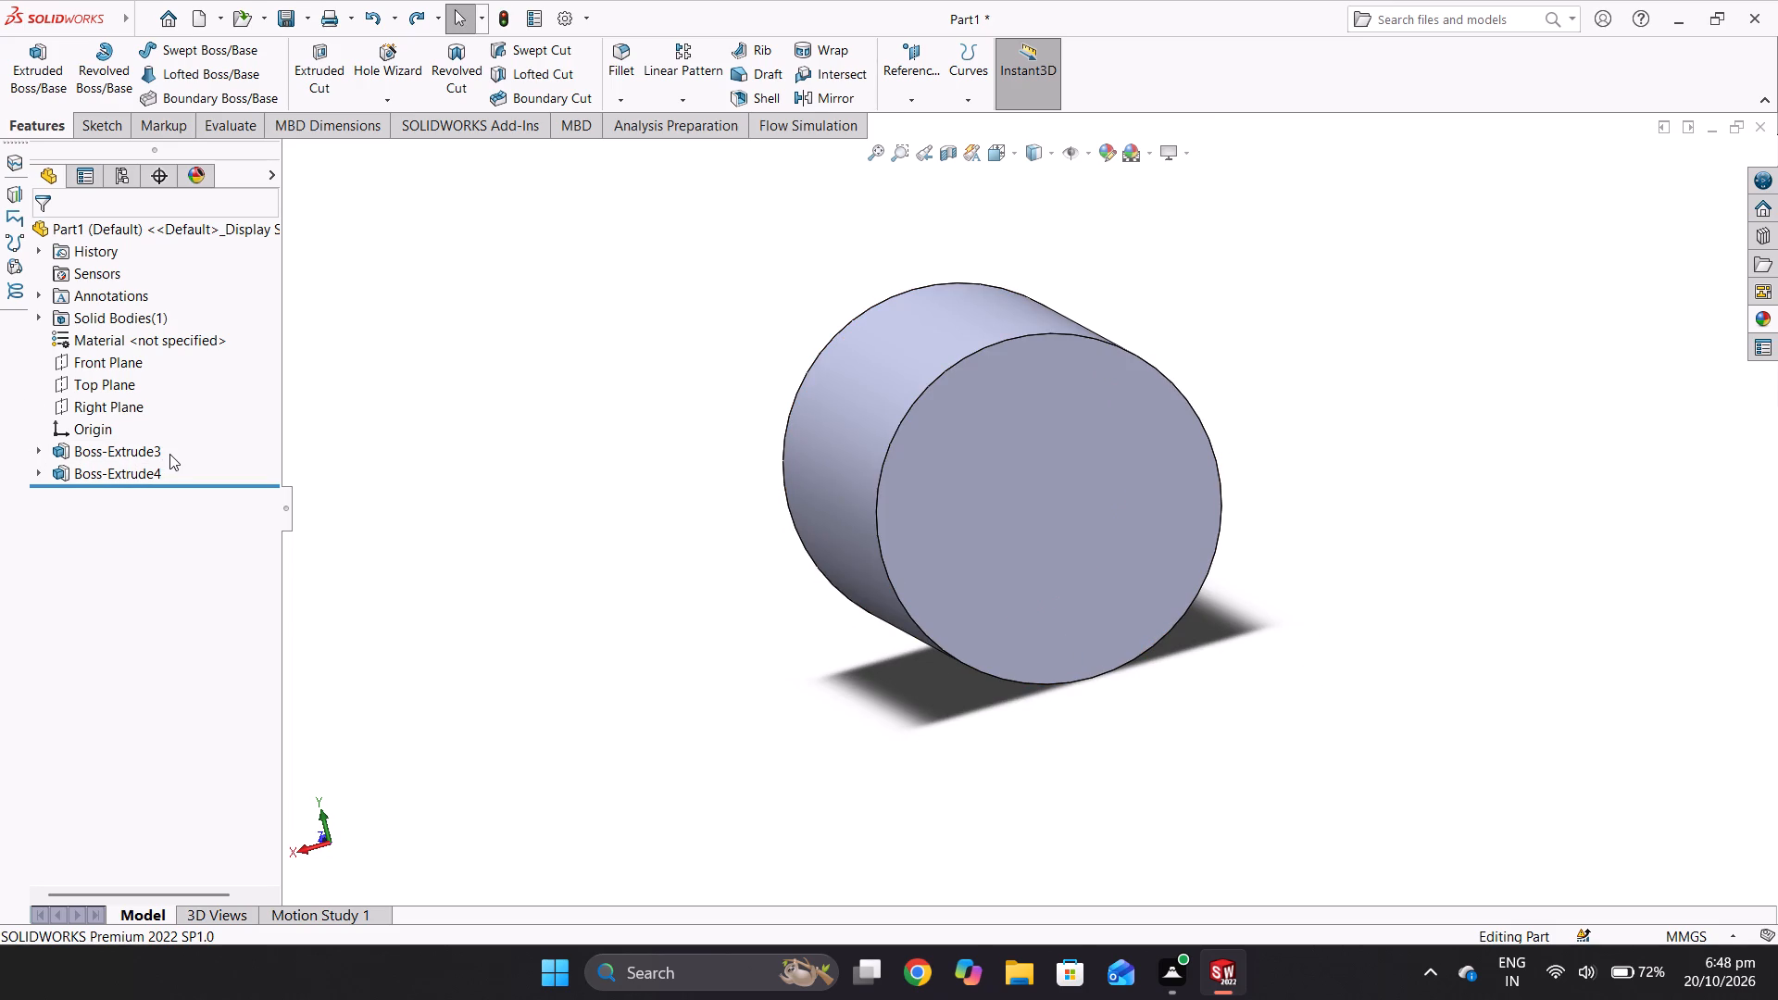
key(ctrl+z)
Extrude the 18 mm circle Through All in both directions, with Direction 1 reversed into the cylinder and Merge result on.
middle_drag(899, 597, 938, 536)
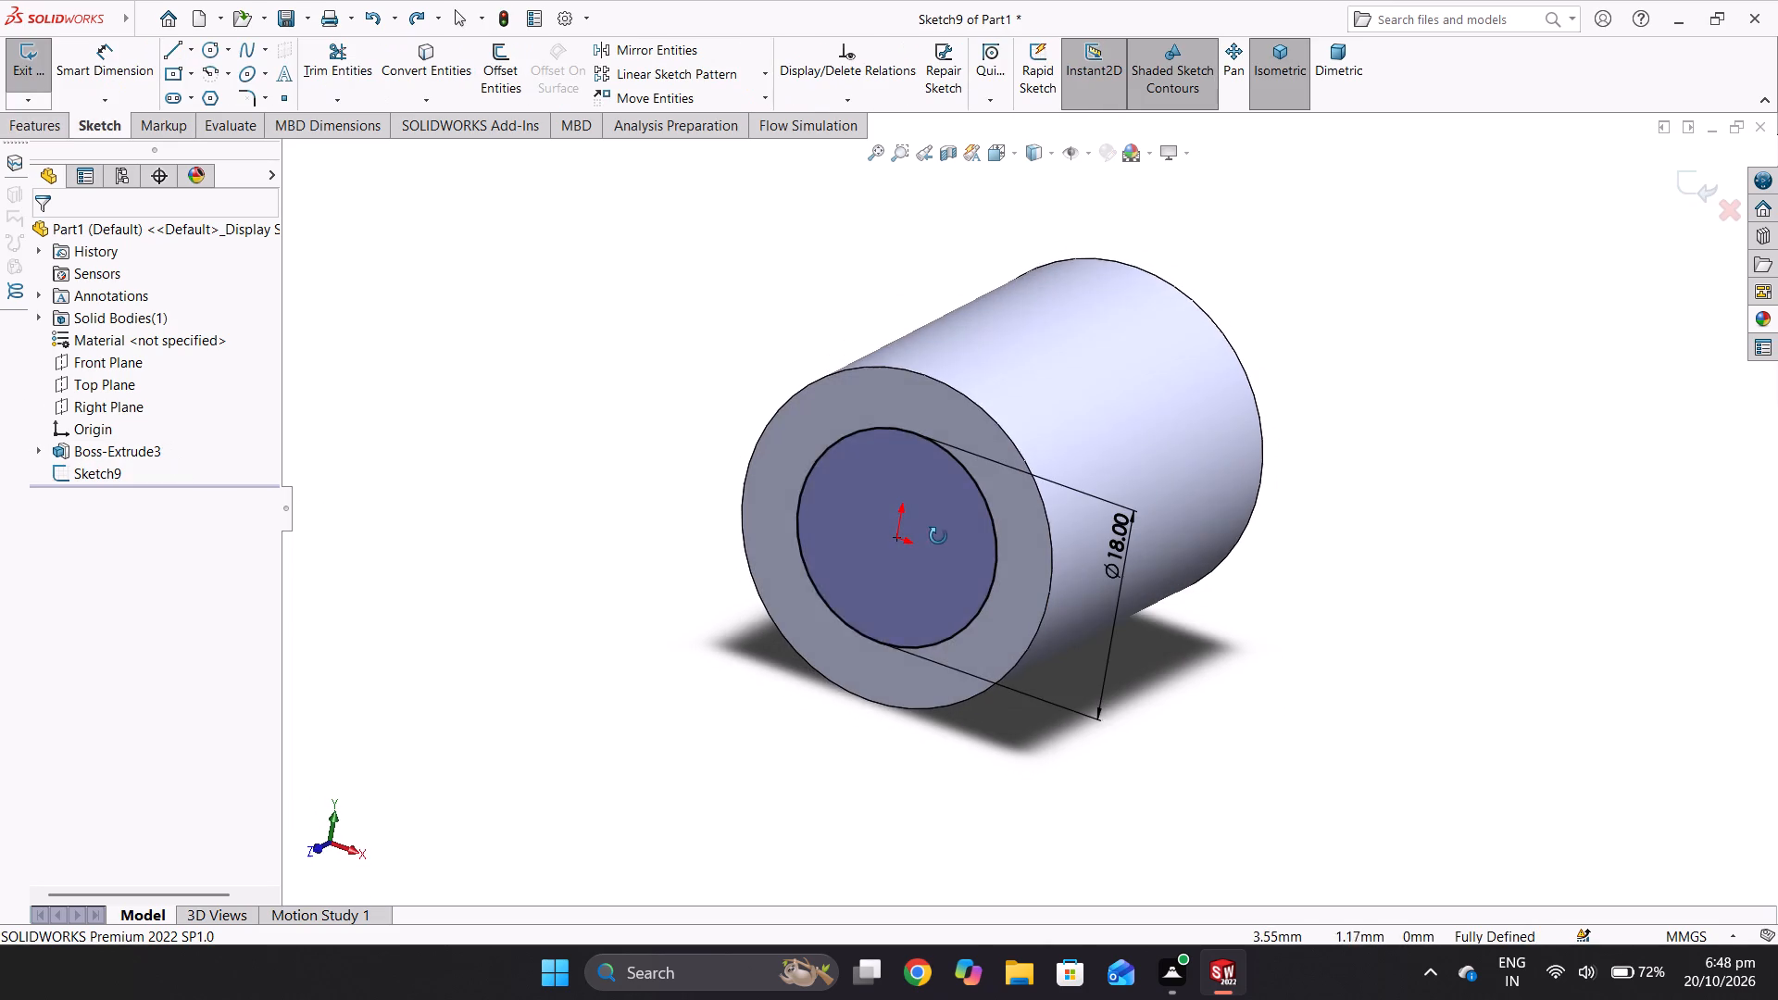
middle_drag(938, 536, 938, 532)
click(909, 545)
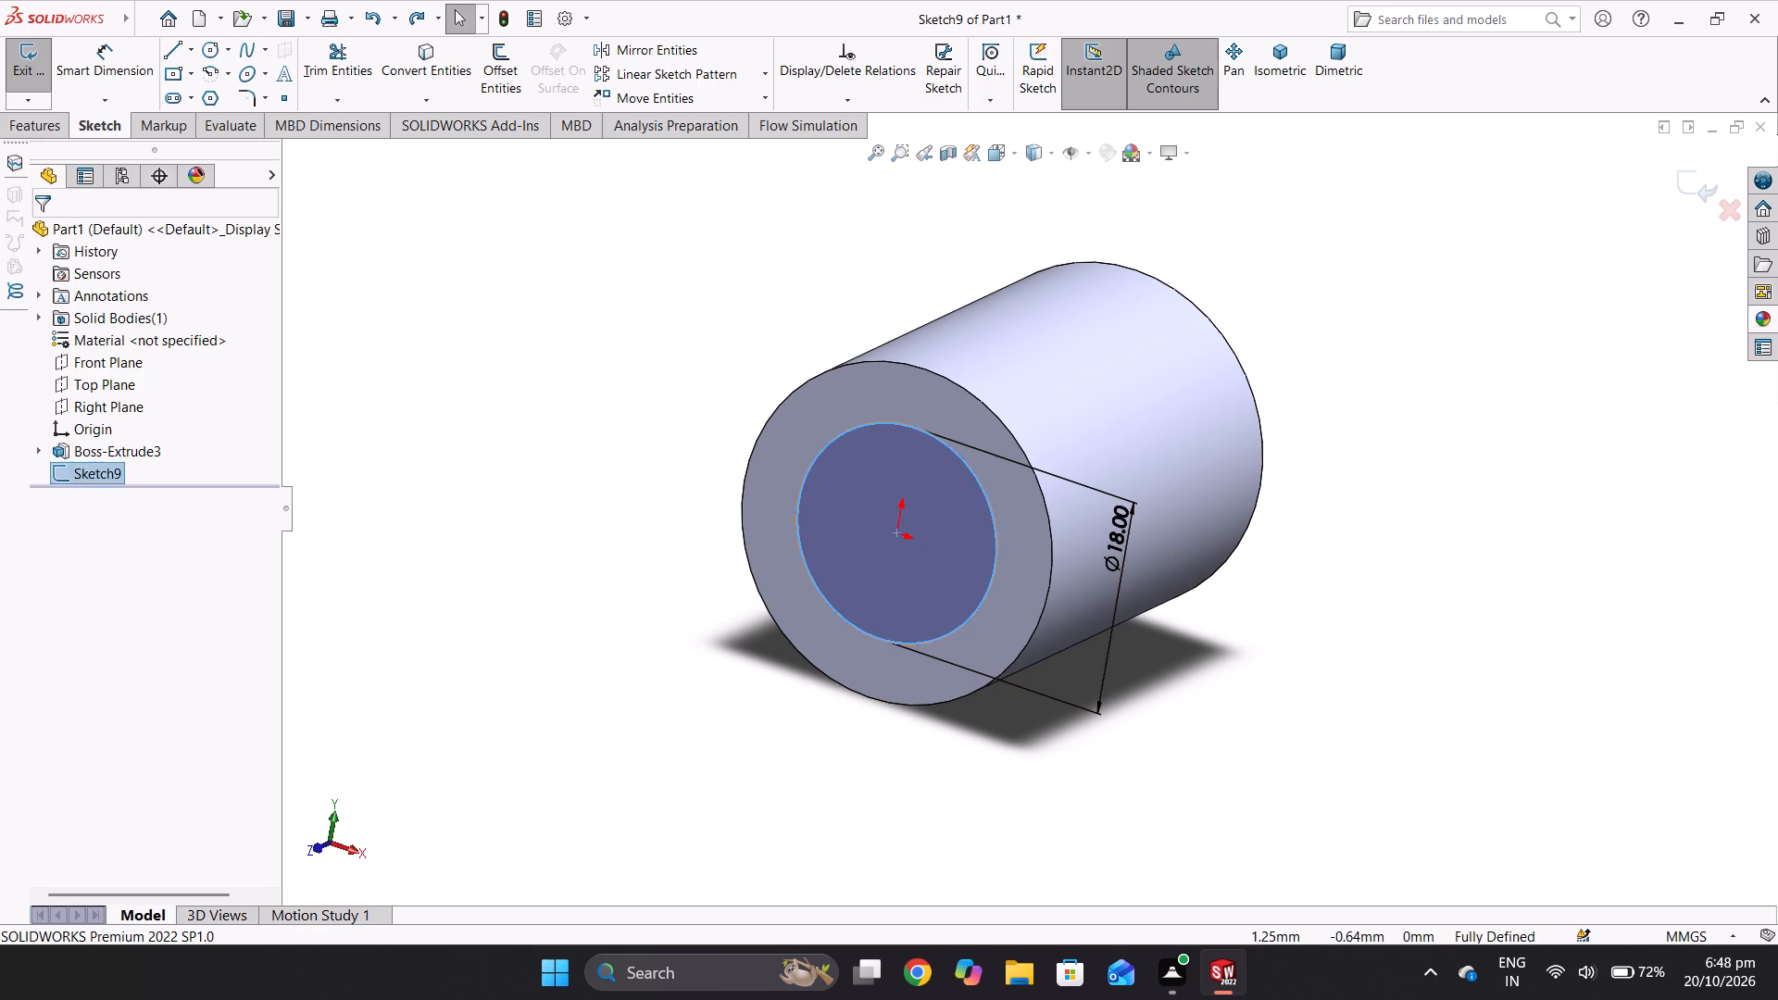
click(36, 127)
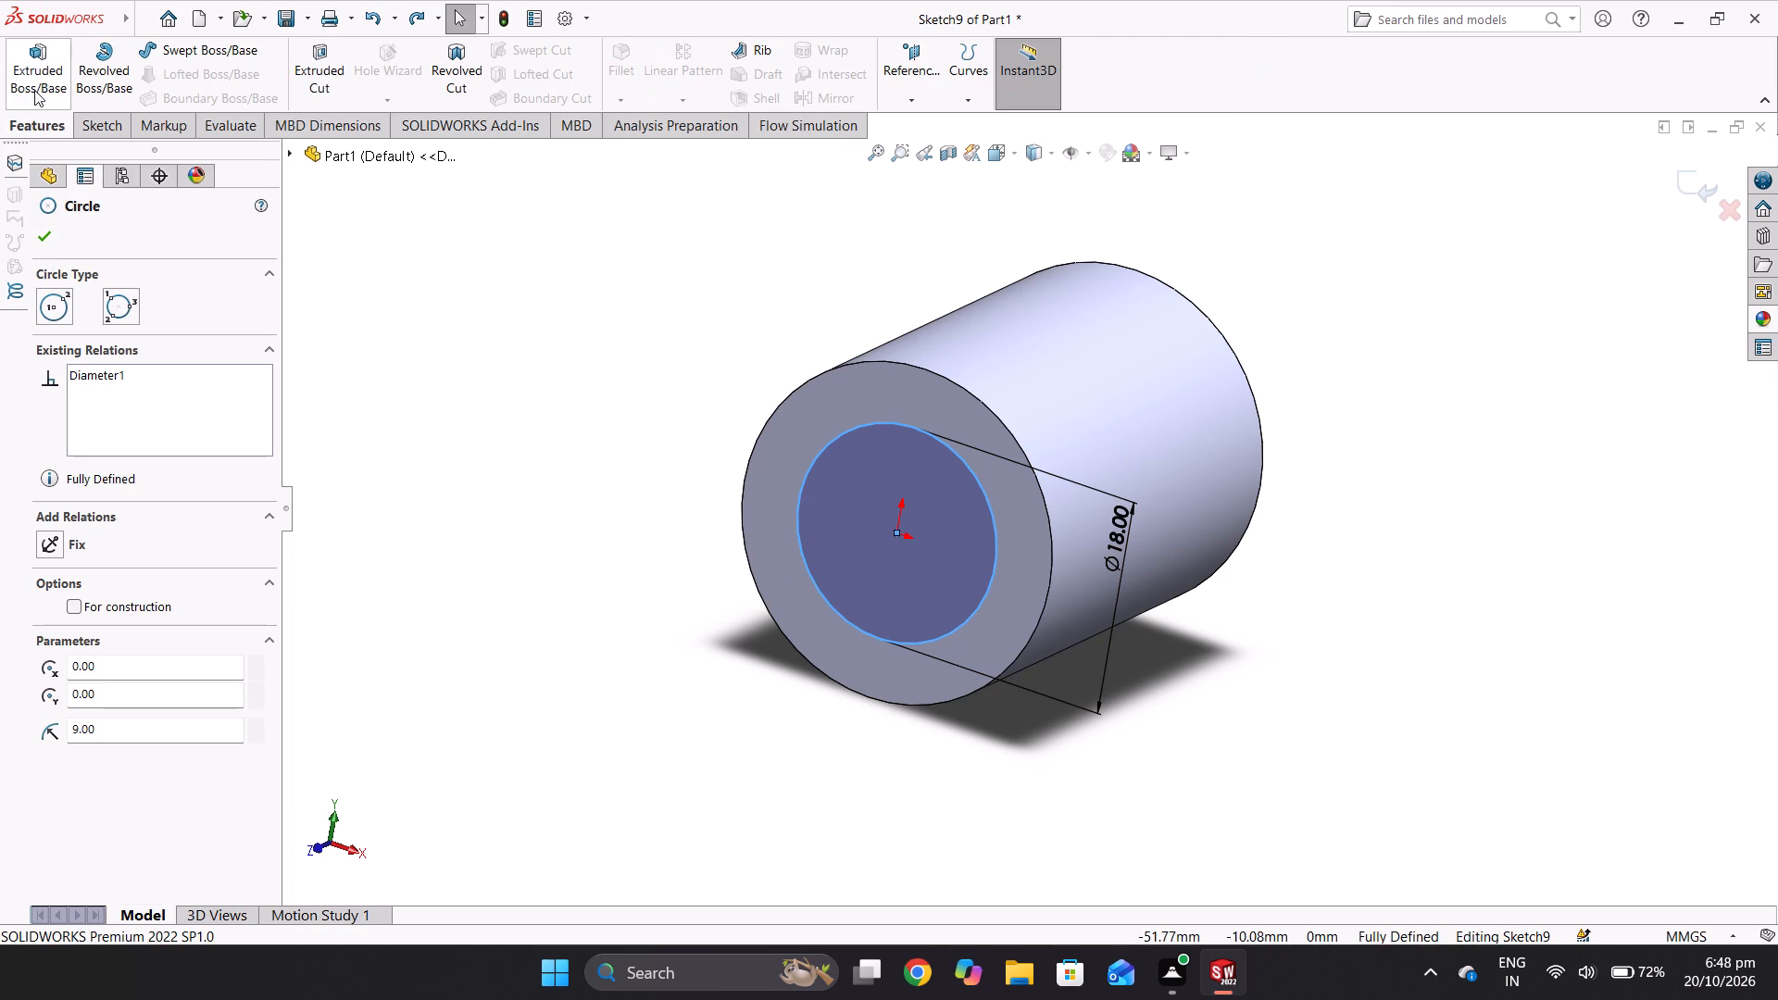
click(40, 69)
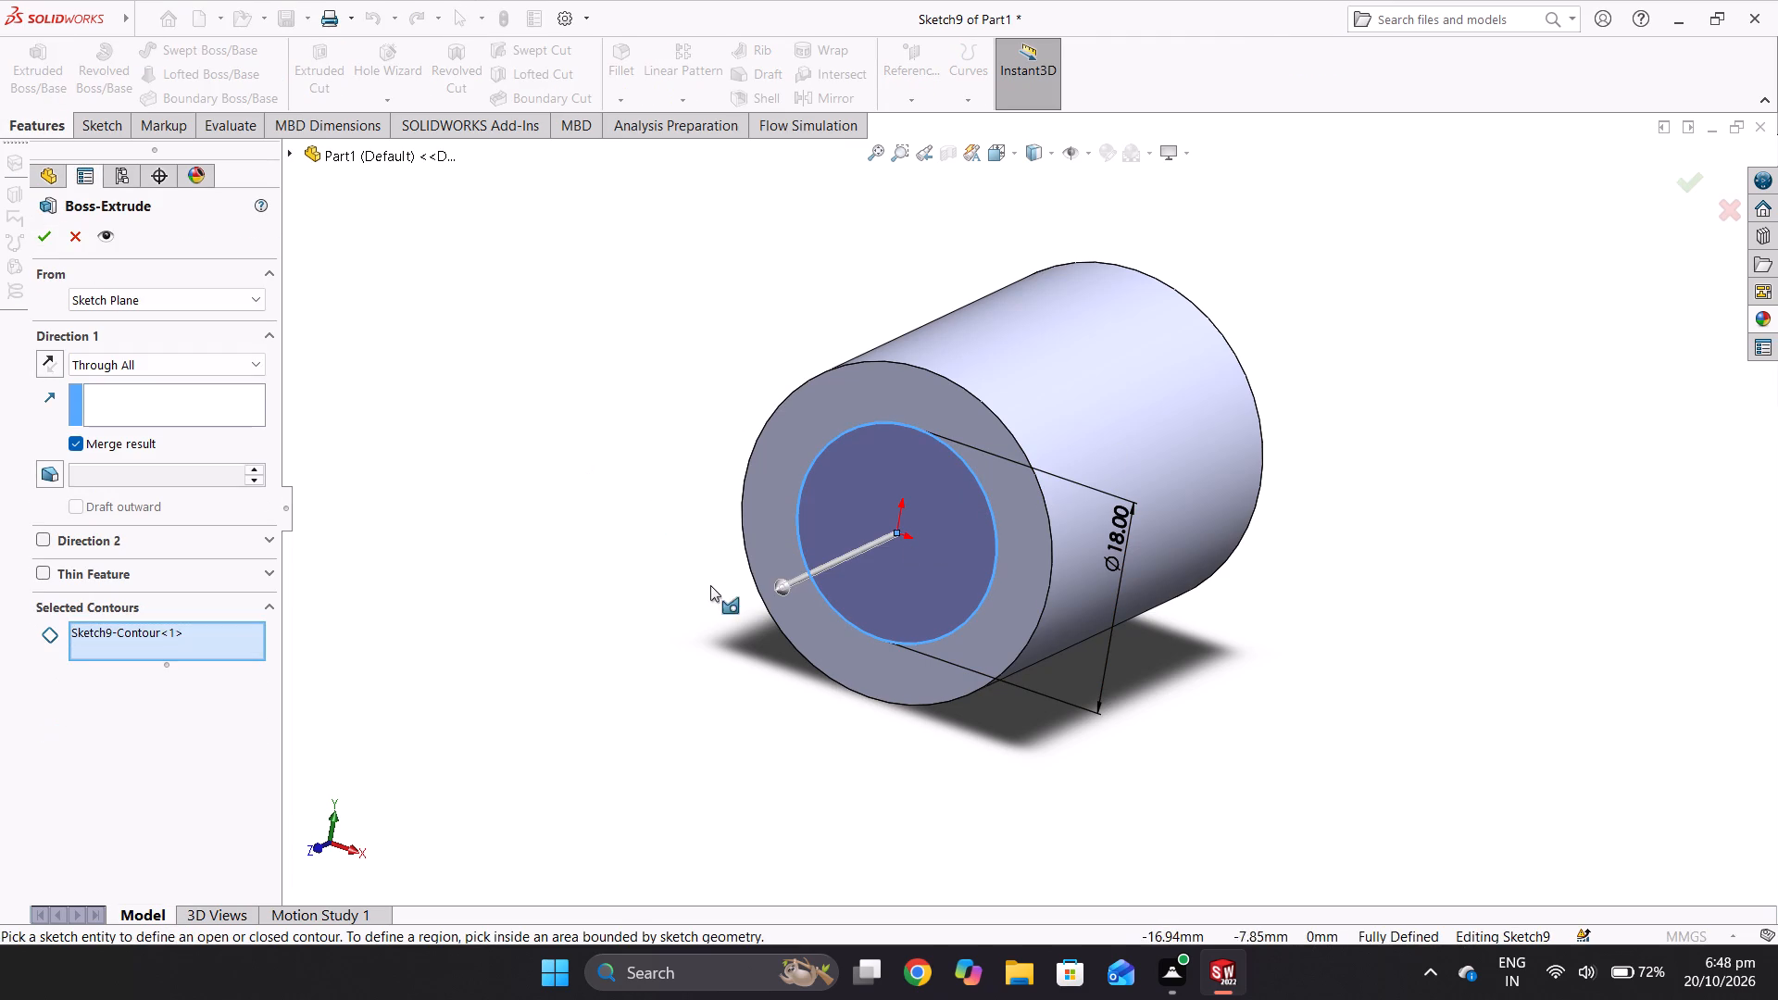
middle_drag(1104, 625, 940, 665)
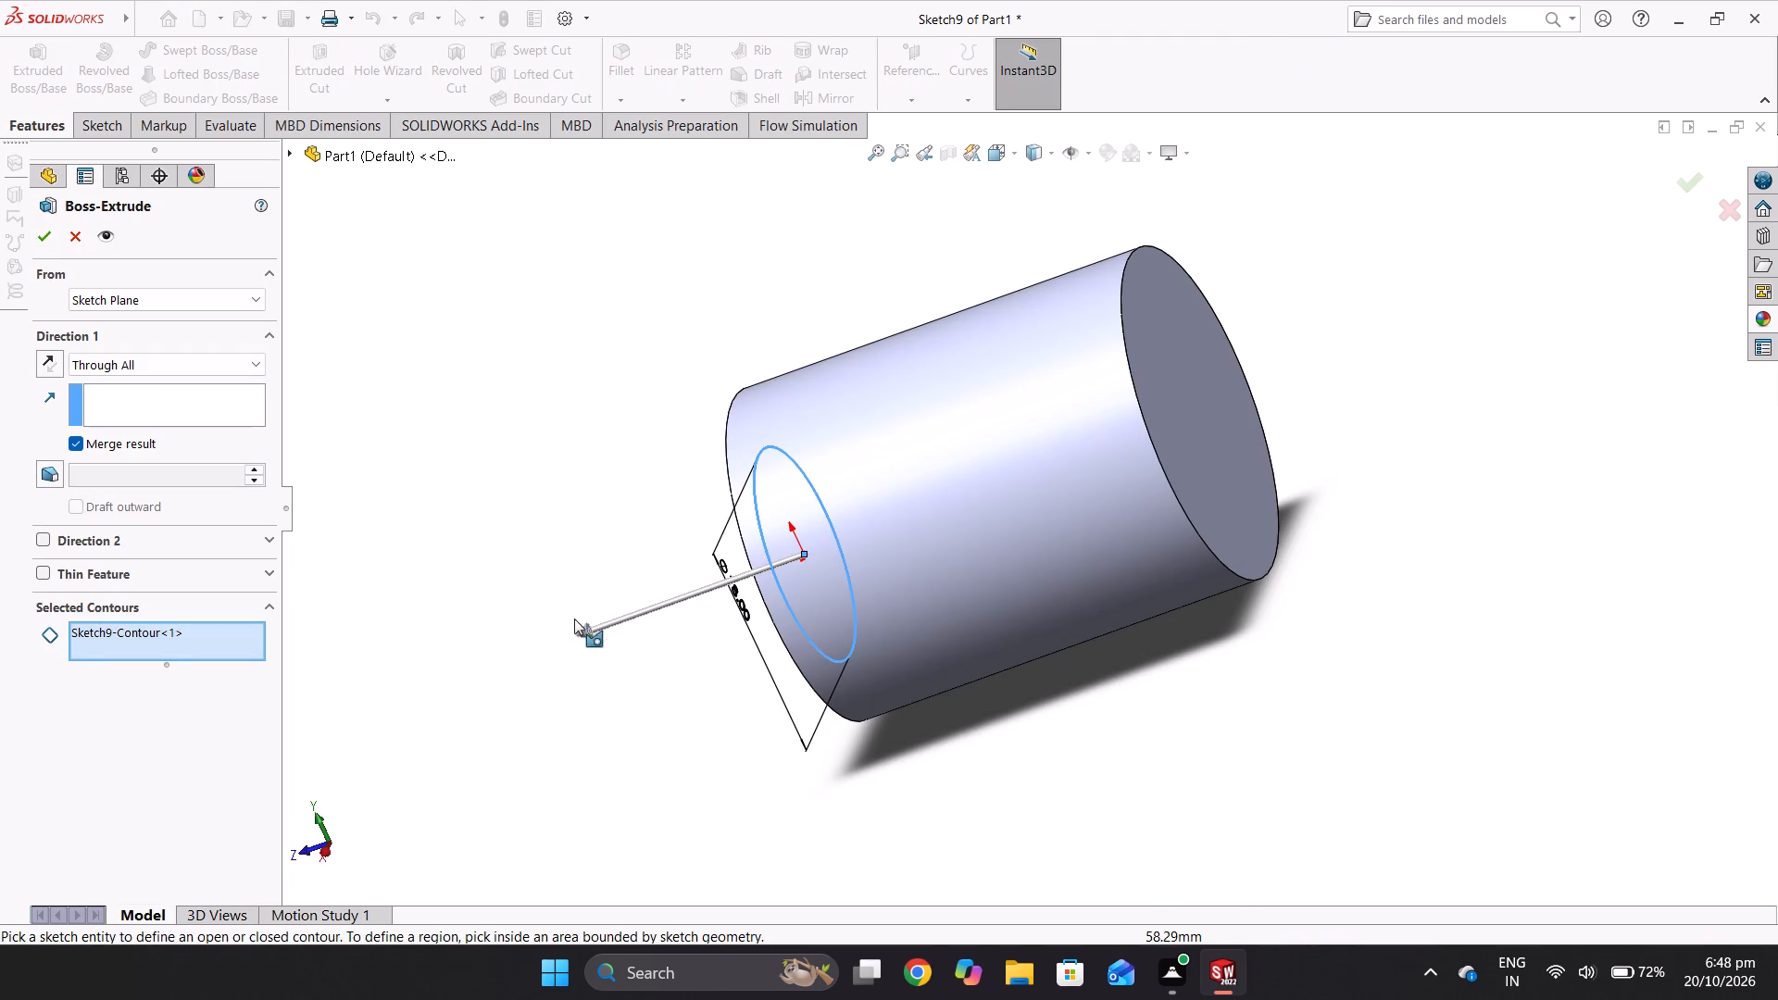
drag(584, 622, 1440, 360)
click(173, 403)
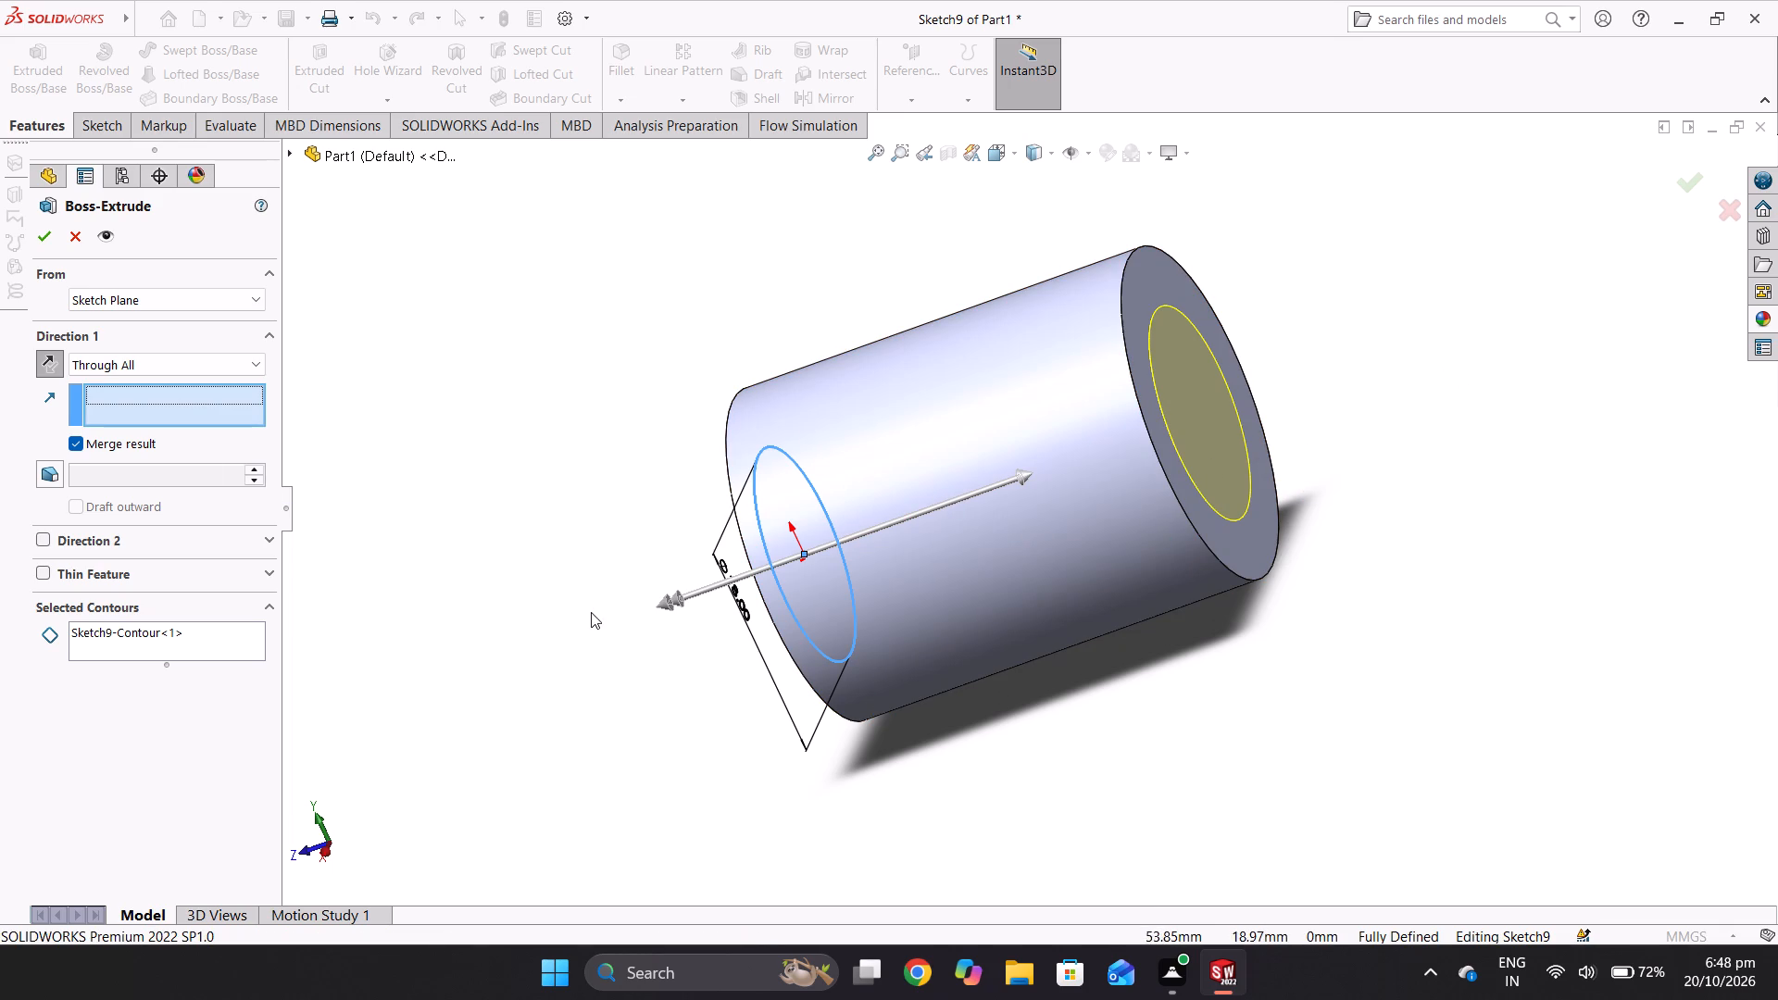
drag(672, 600, 761, 585)
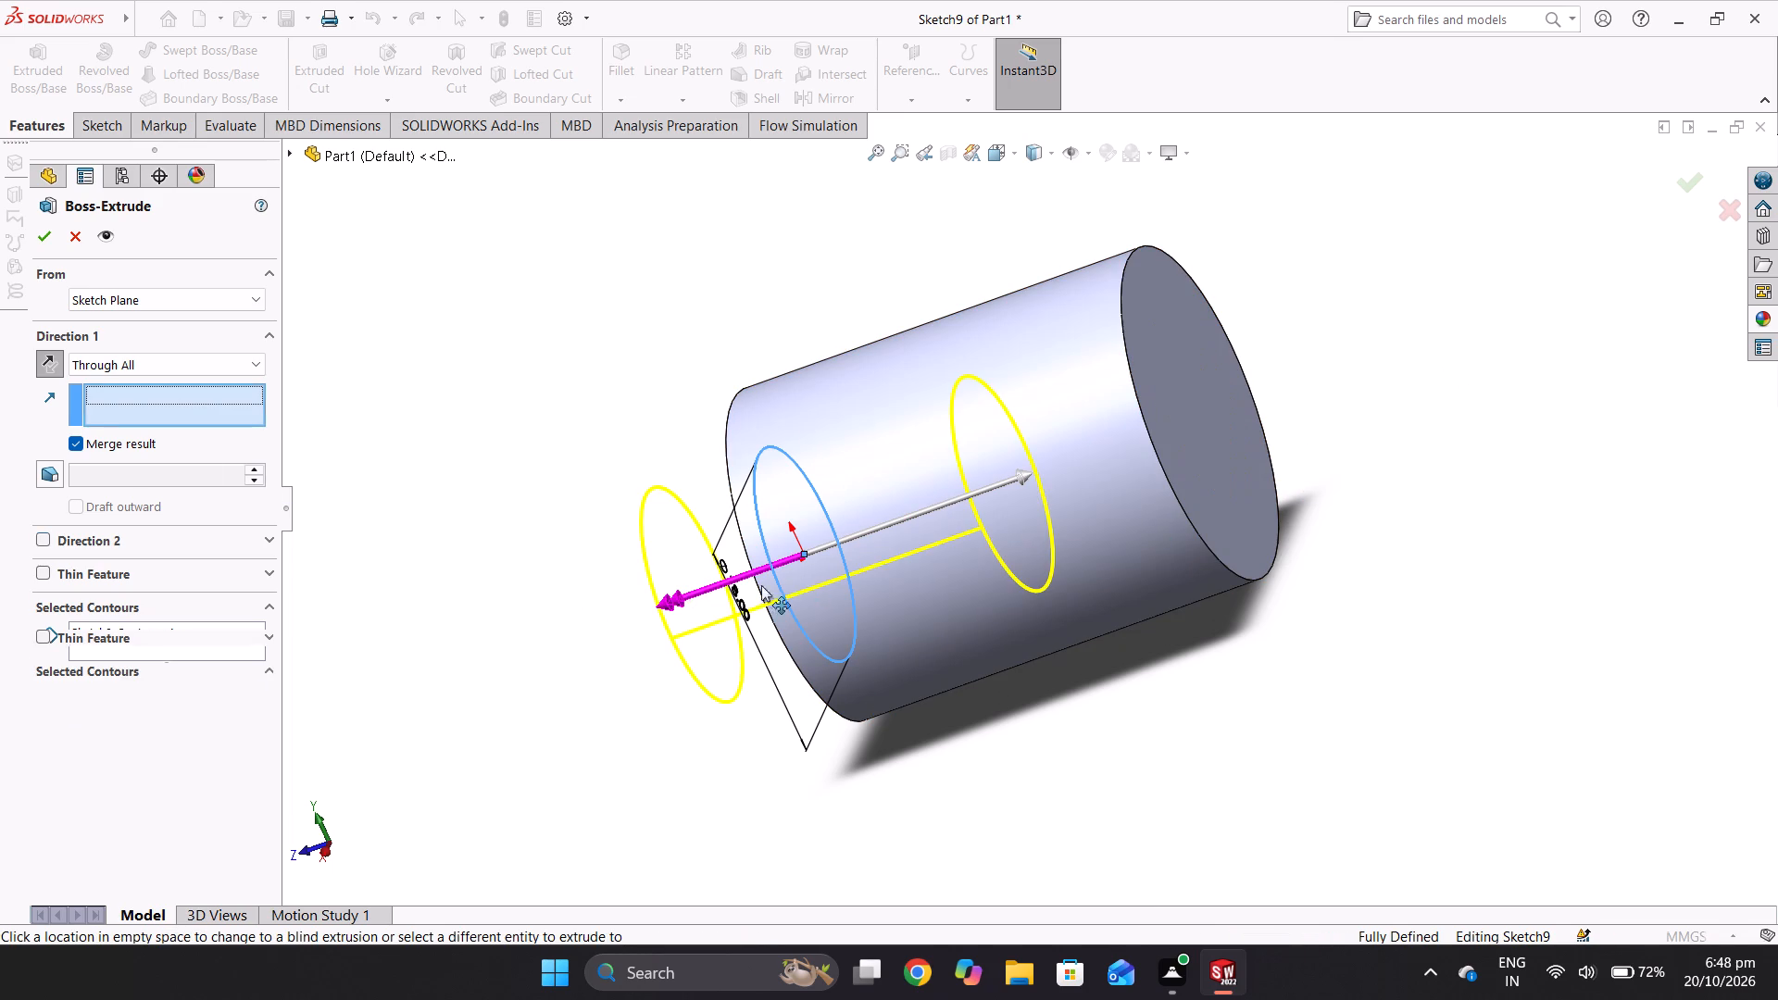
drag(761, 585, 1323, 395)
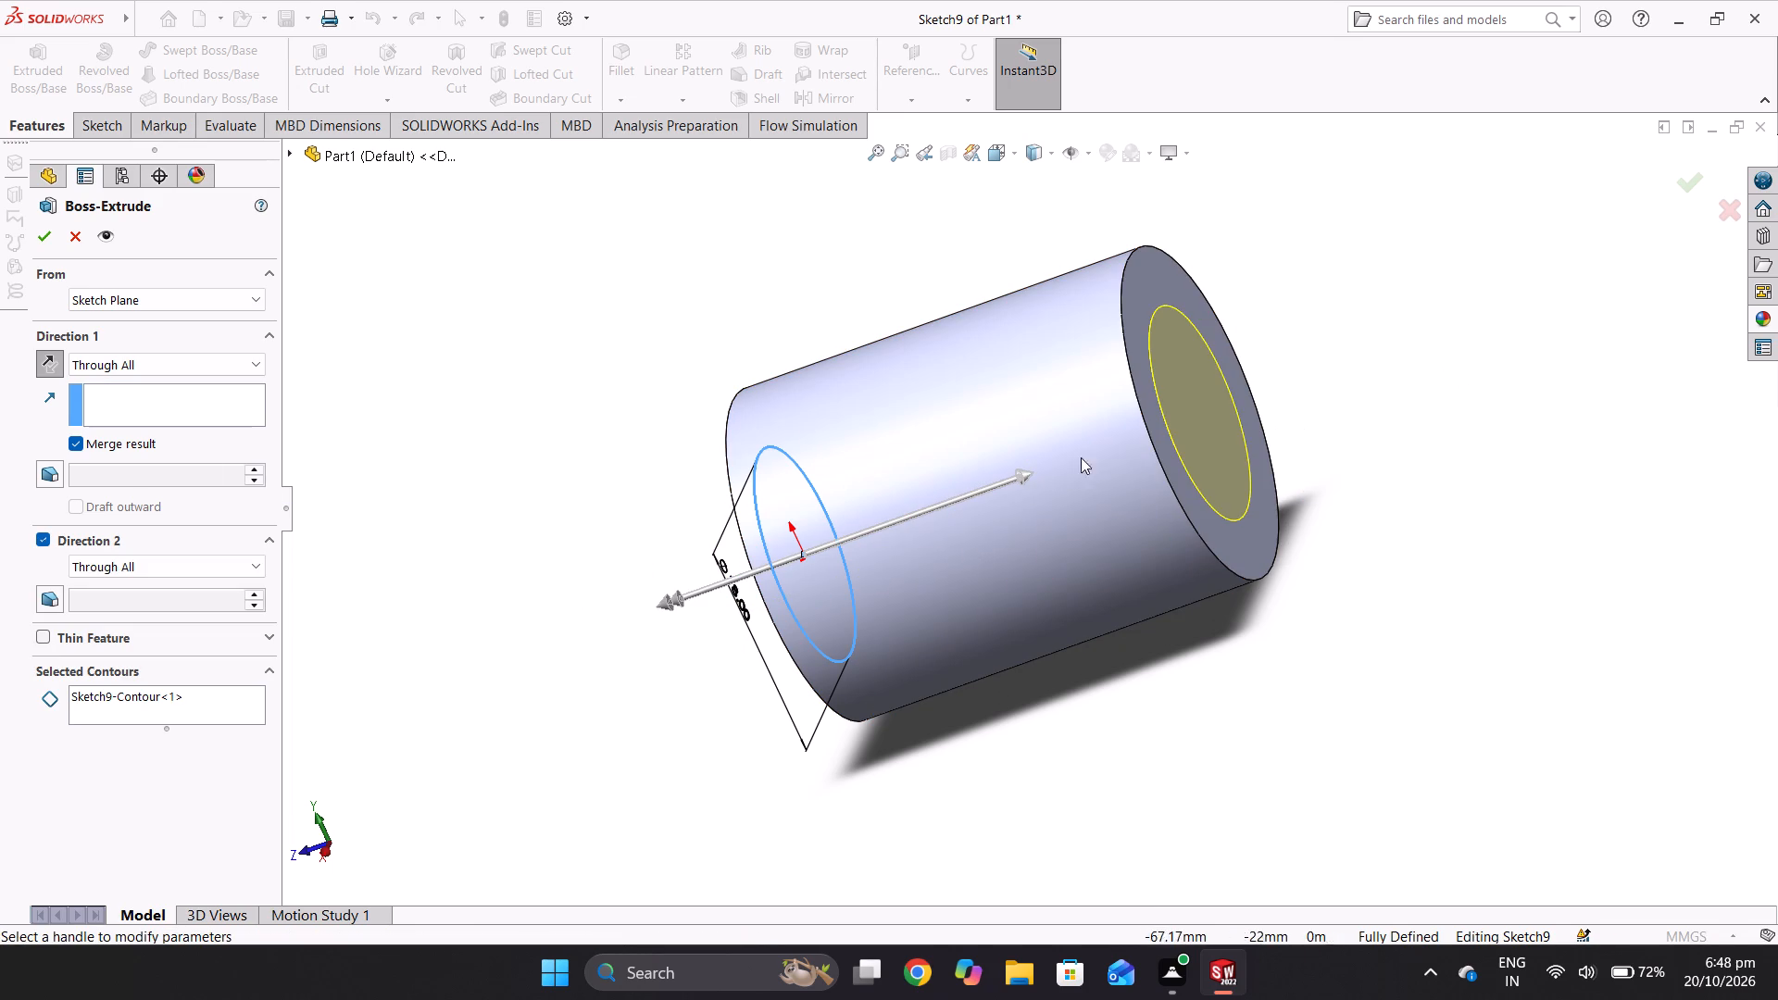
click(46, 236)
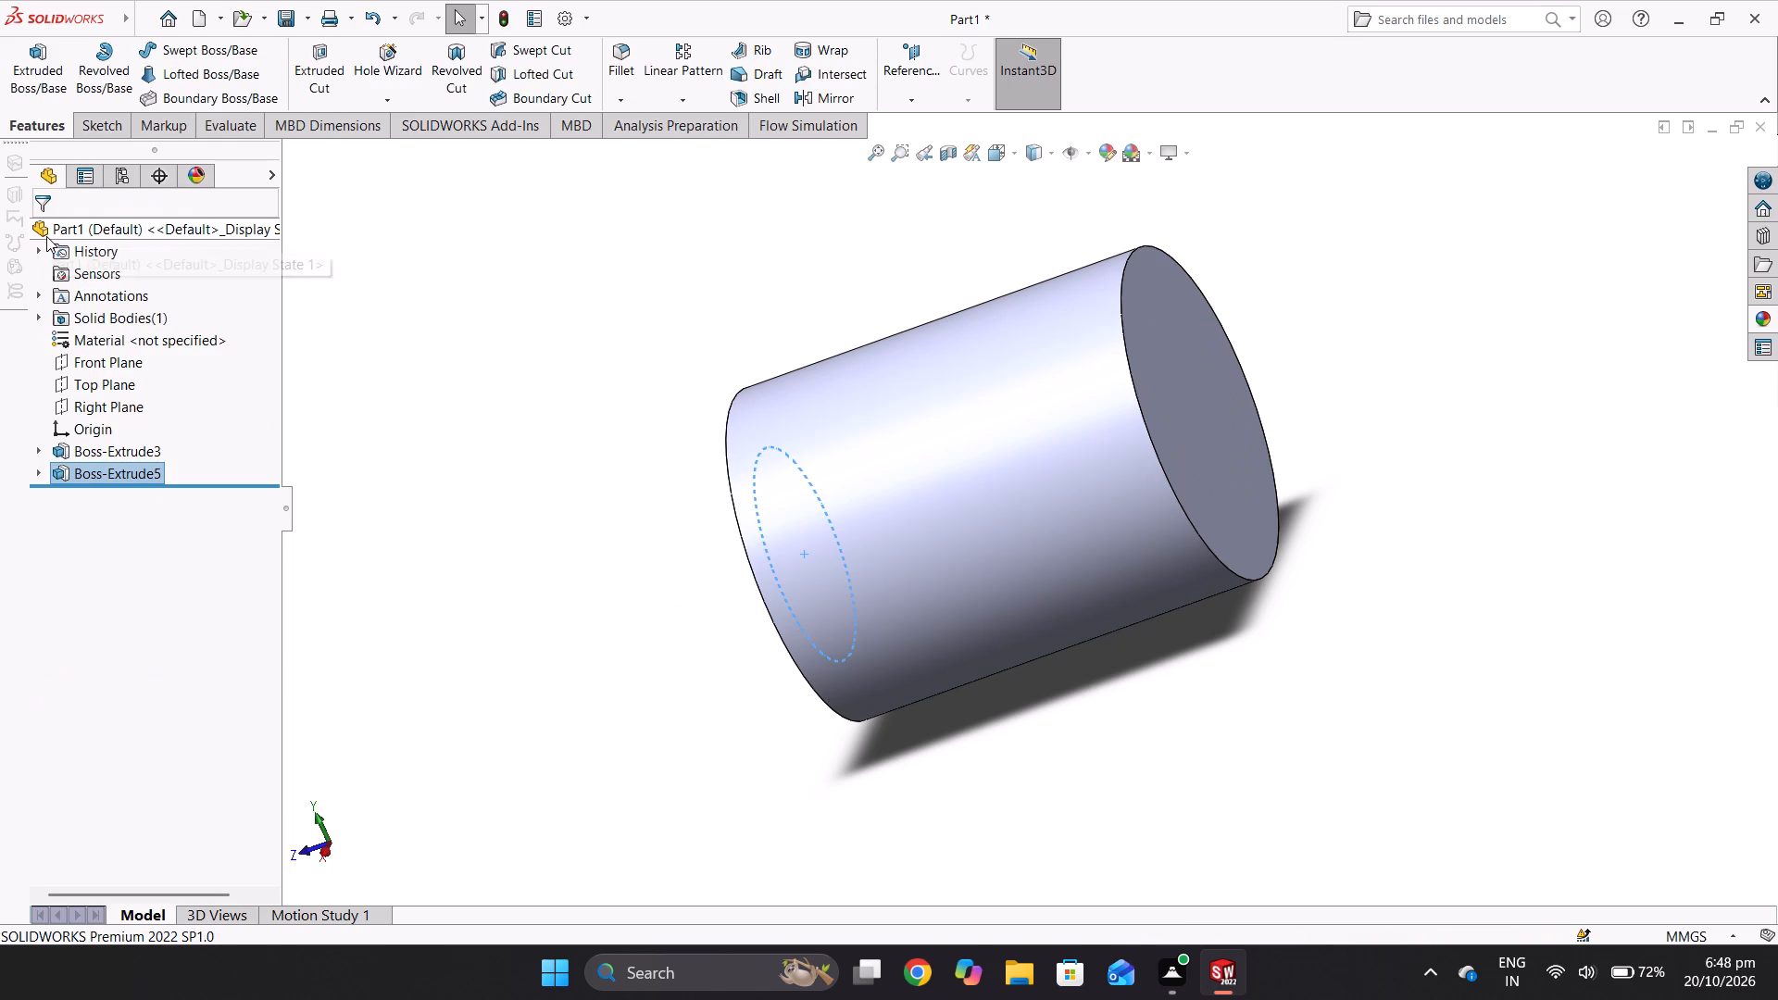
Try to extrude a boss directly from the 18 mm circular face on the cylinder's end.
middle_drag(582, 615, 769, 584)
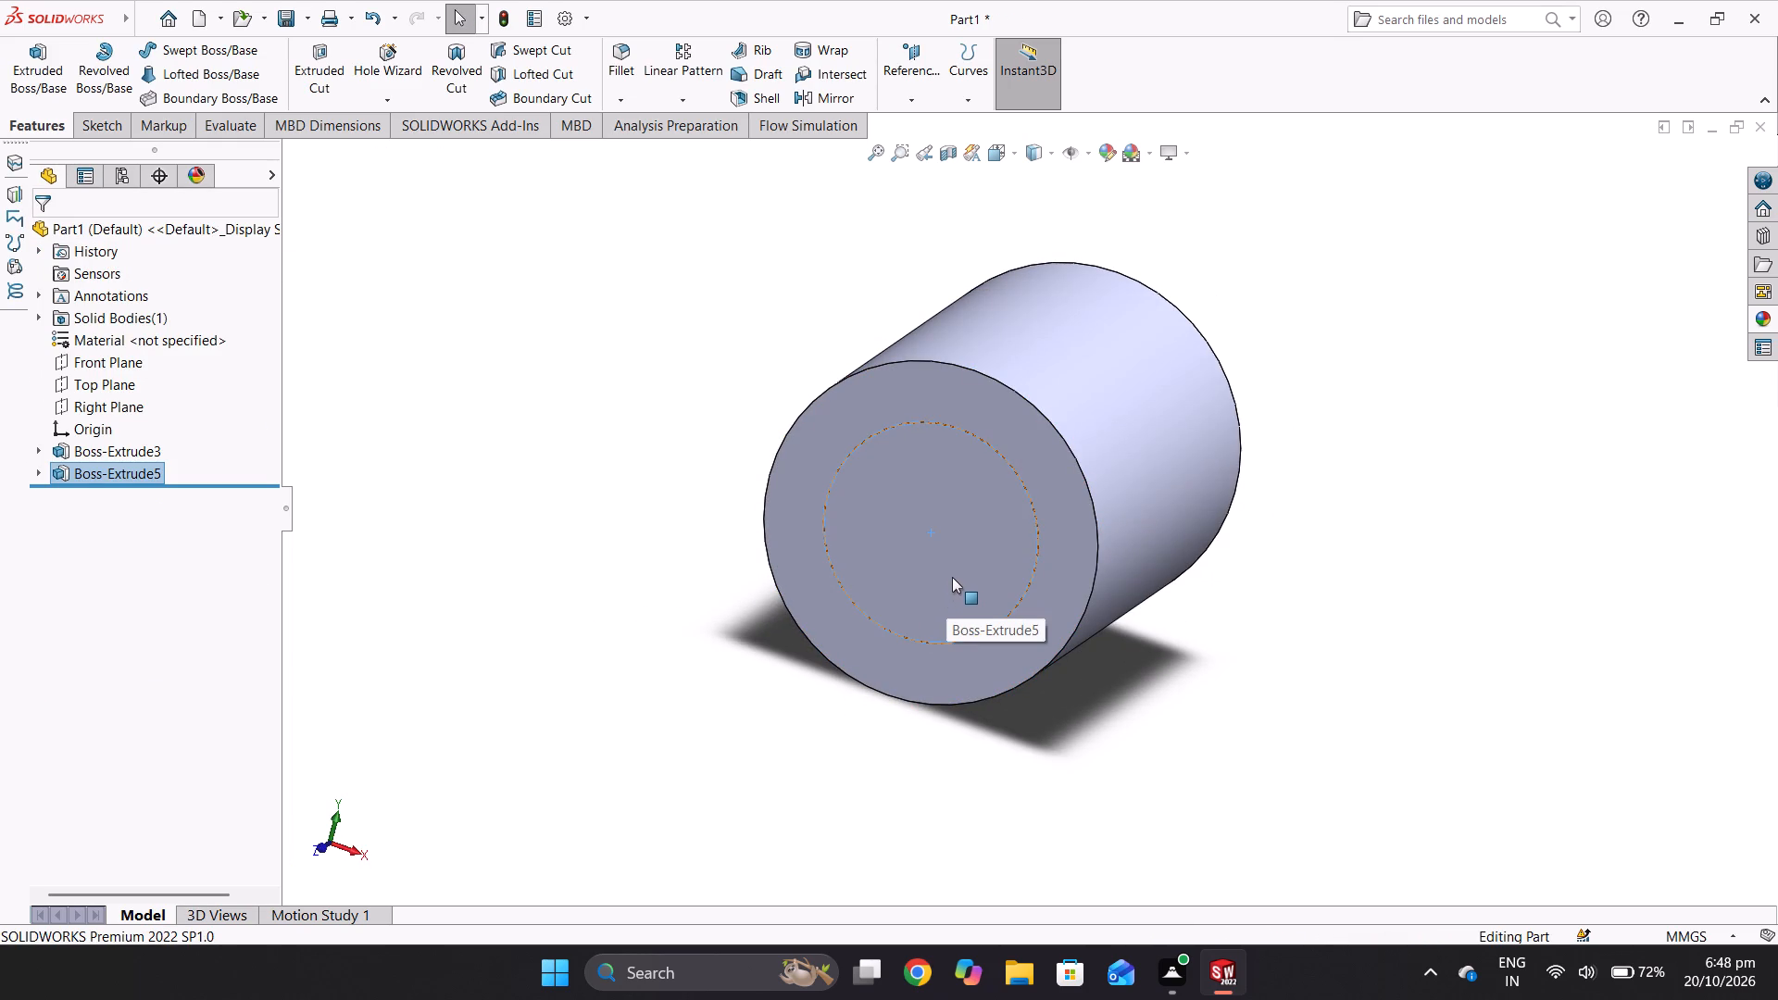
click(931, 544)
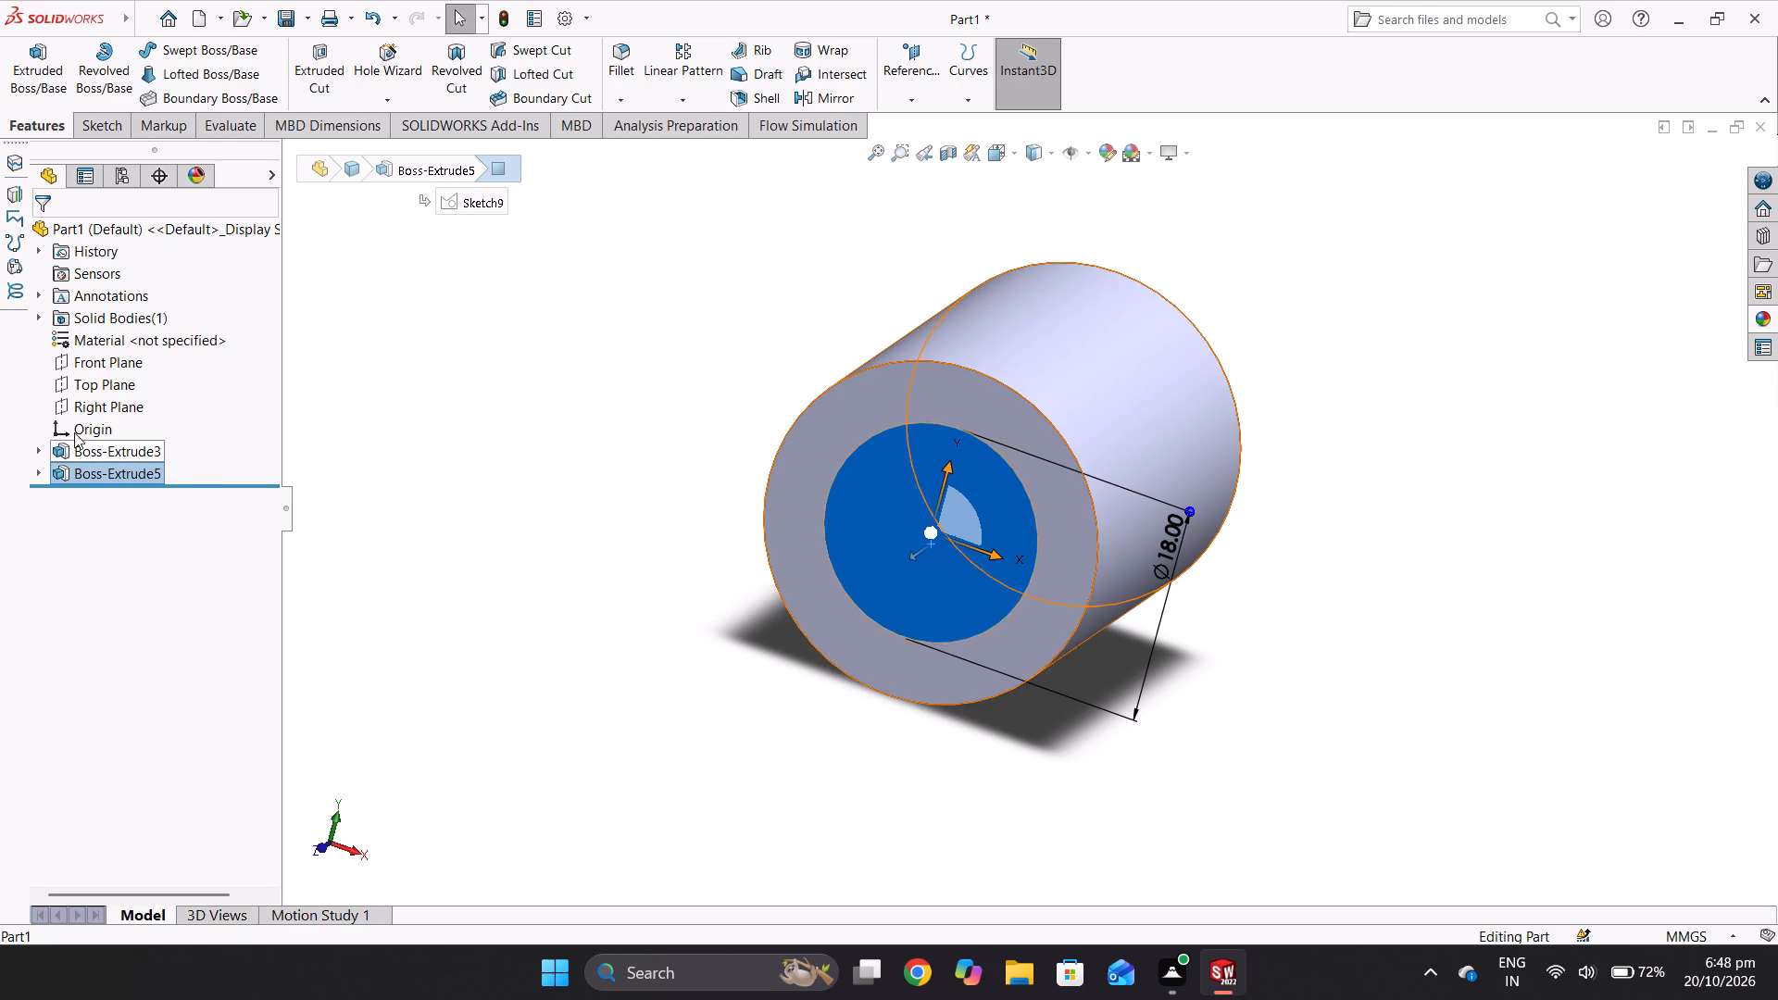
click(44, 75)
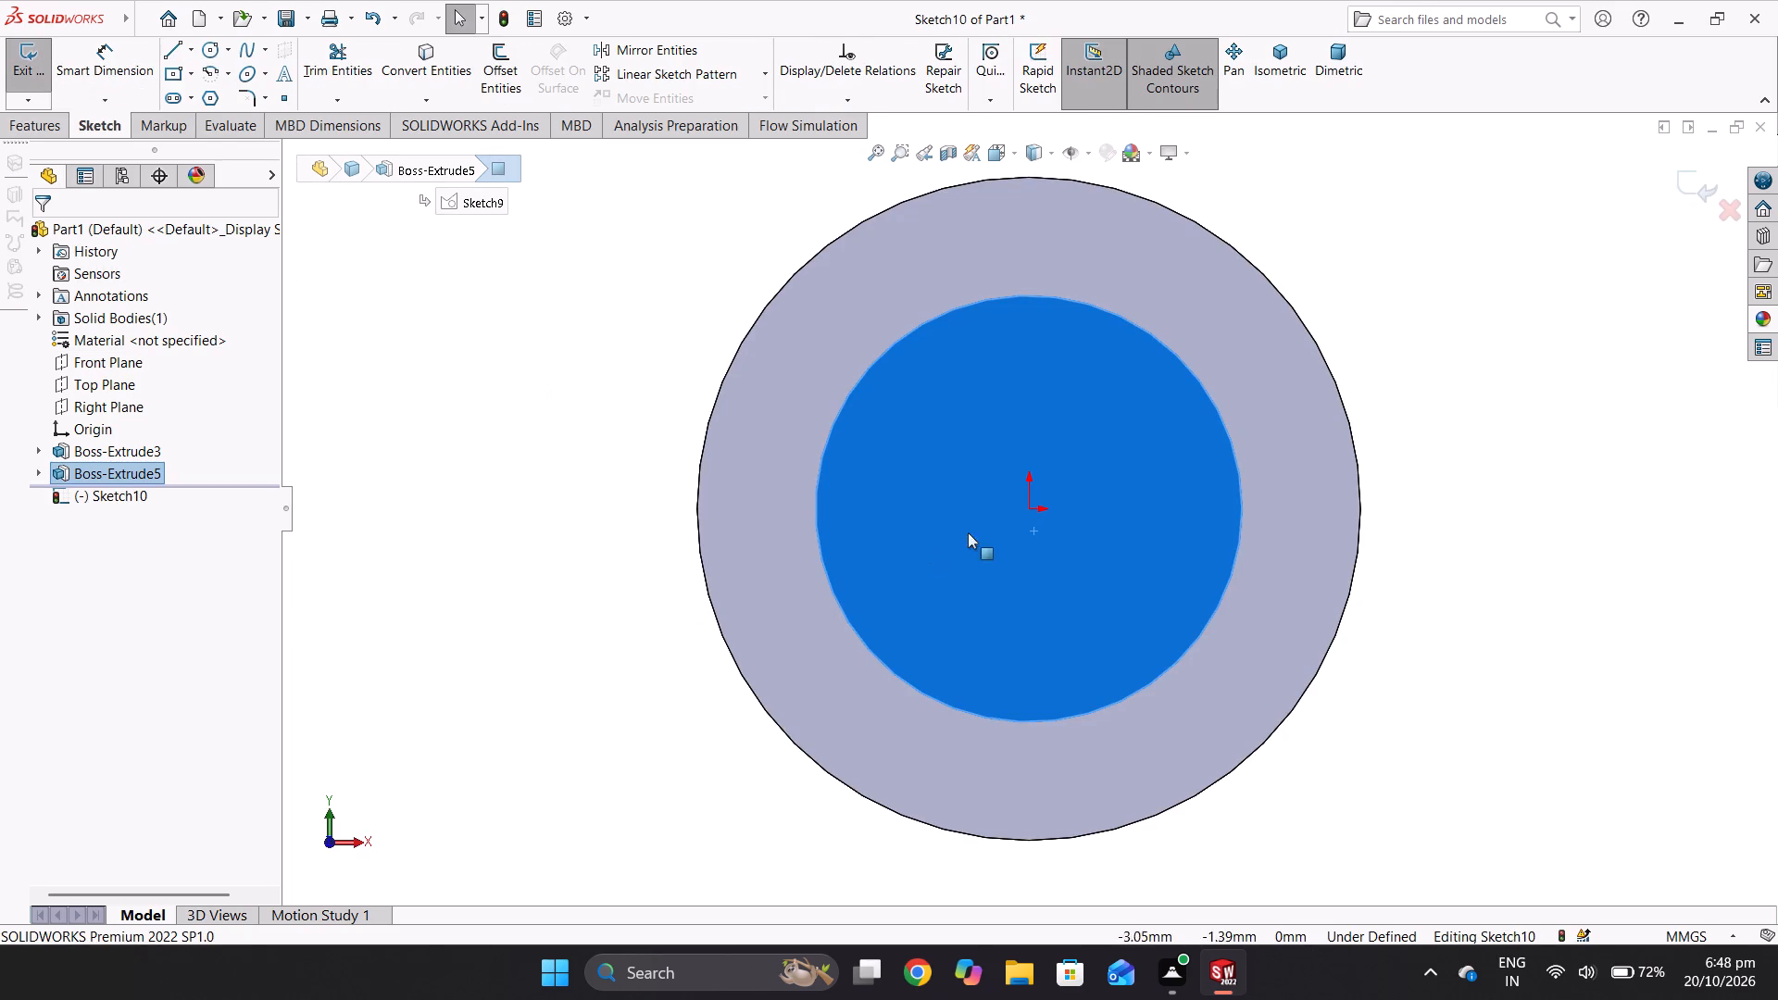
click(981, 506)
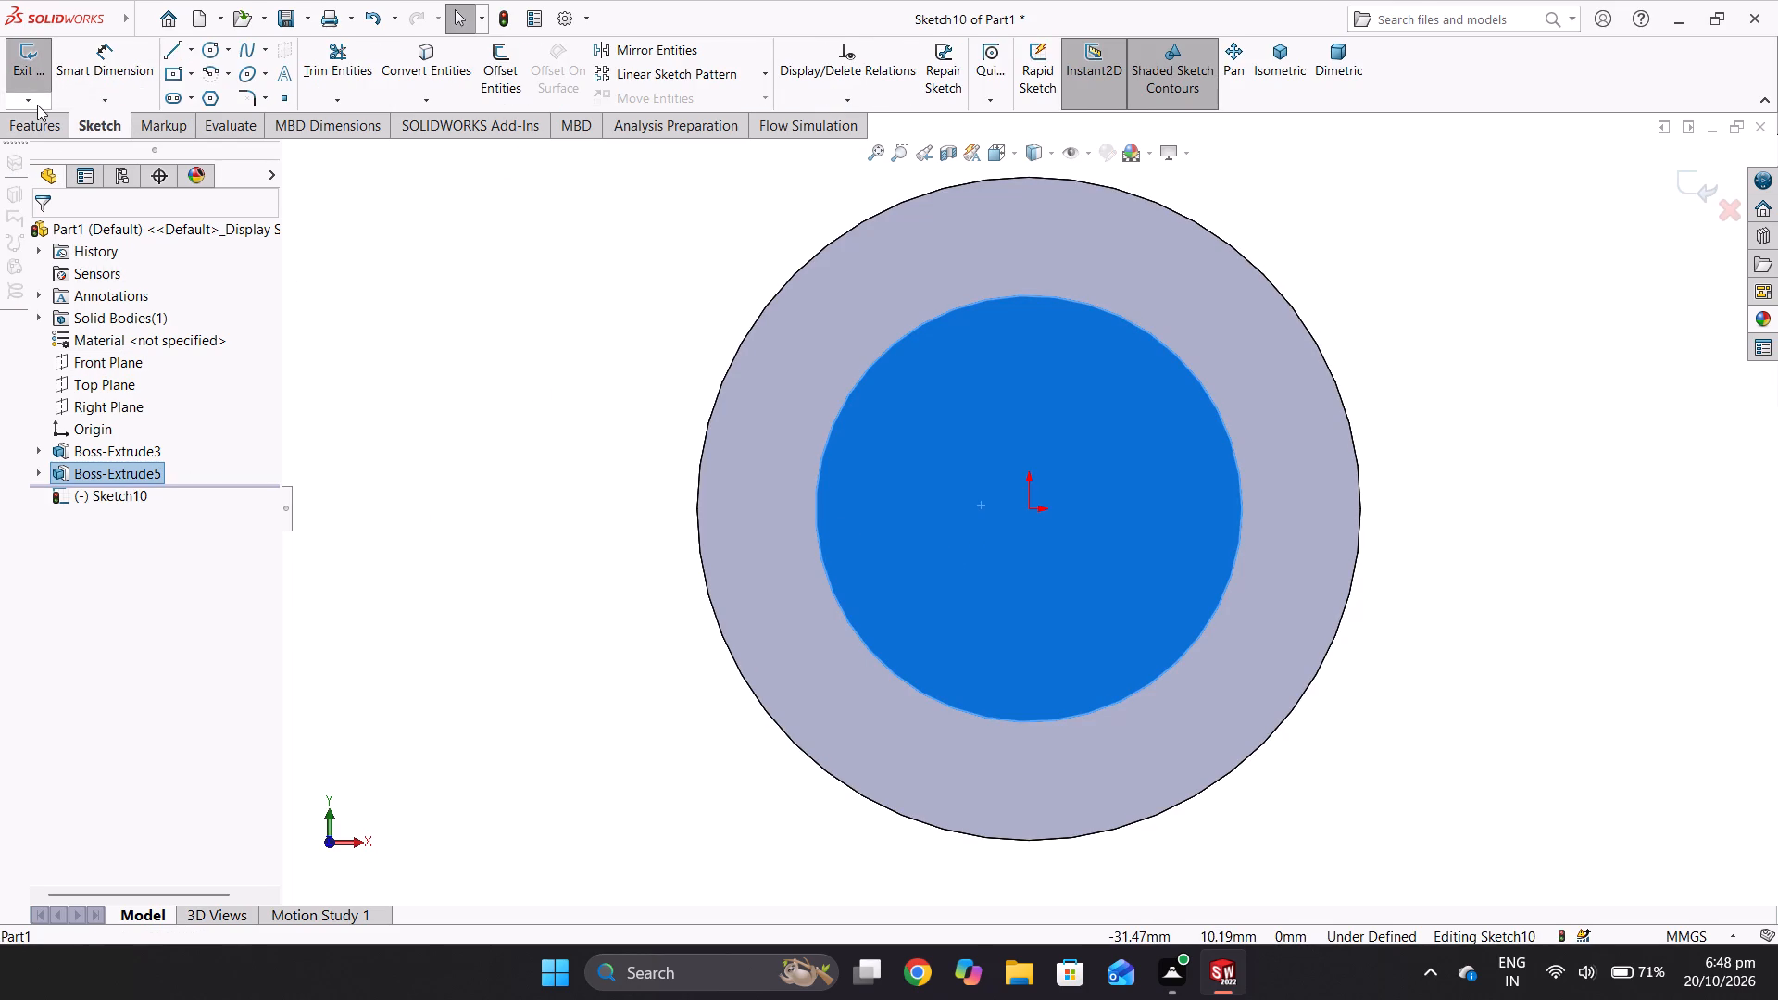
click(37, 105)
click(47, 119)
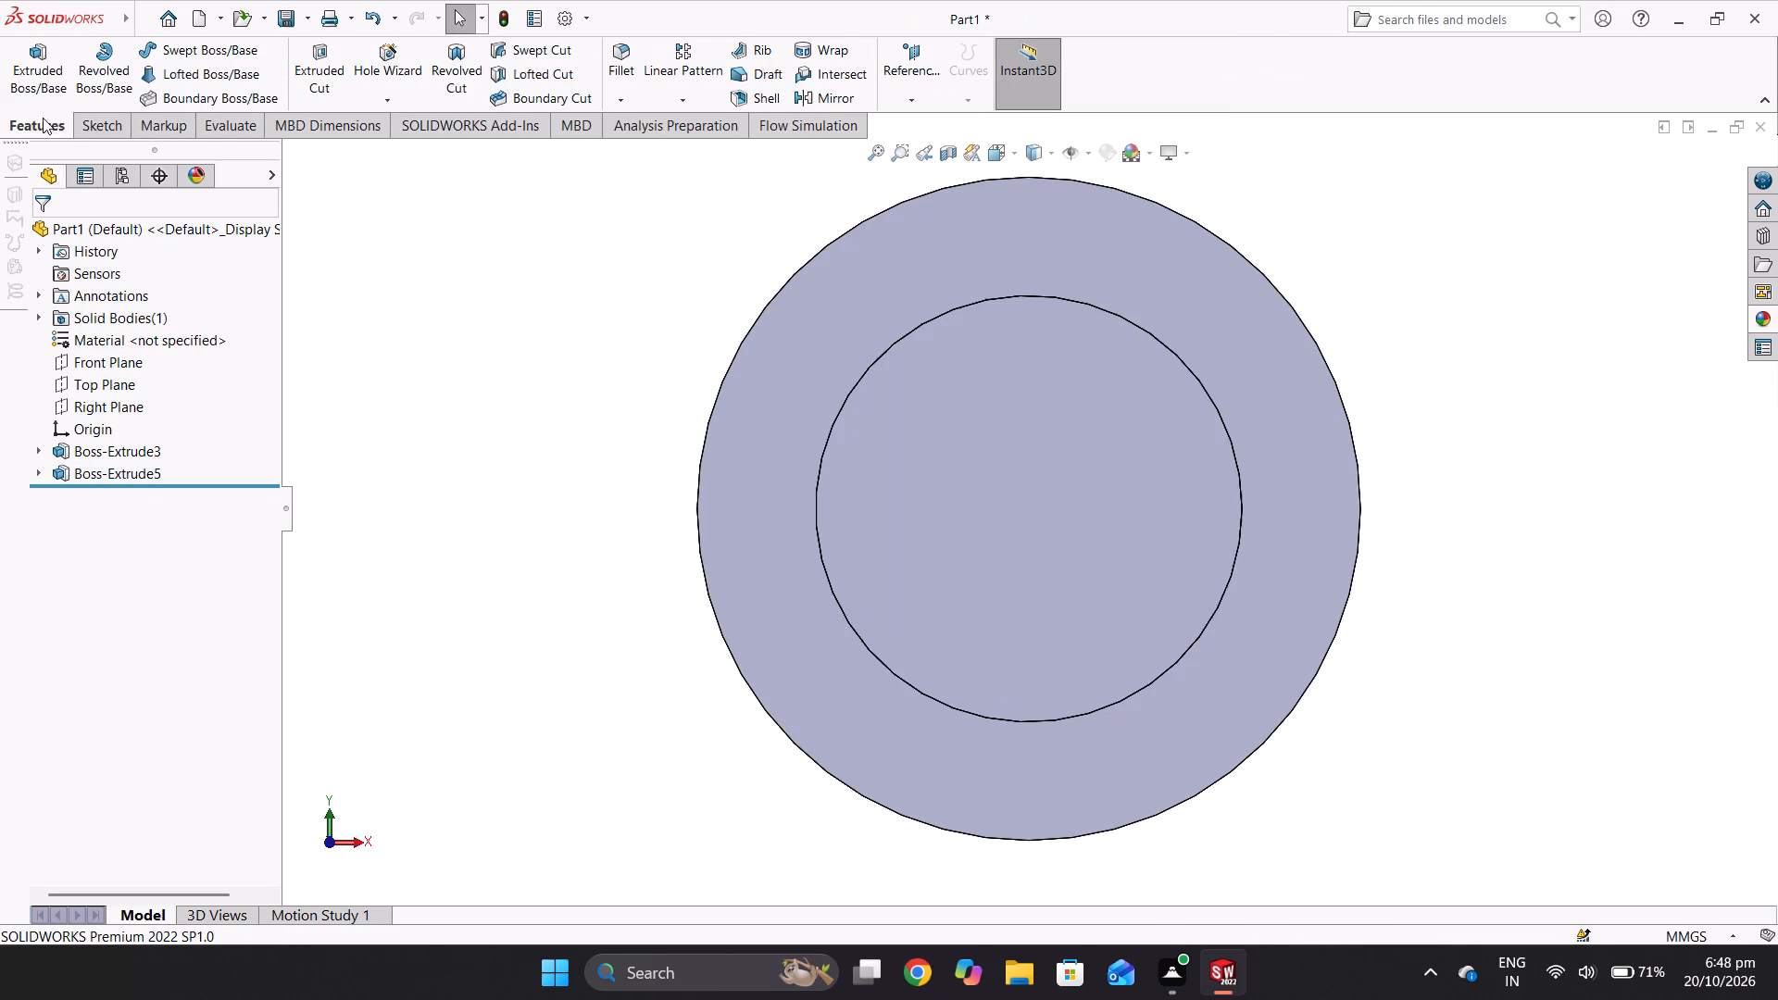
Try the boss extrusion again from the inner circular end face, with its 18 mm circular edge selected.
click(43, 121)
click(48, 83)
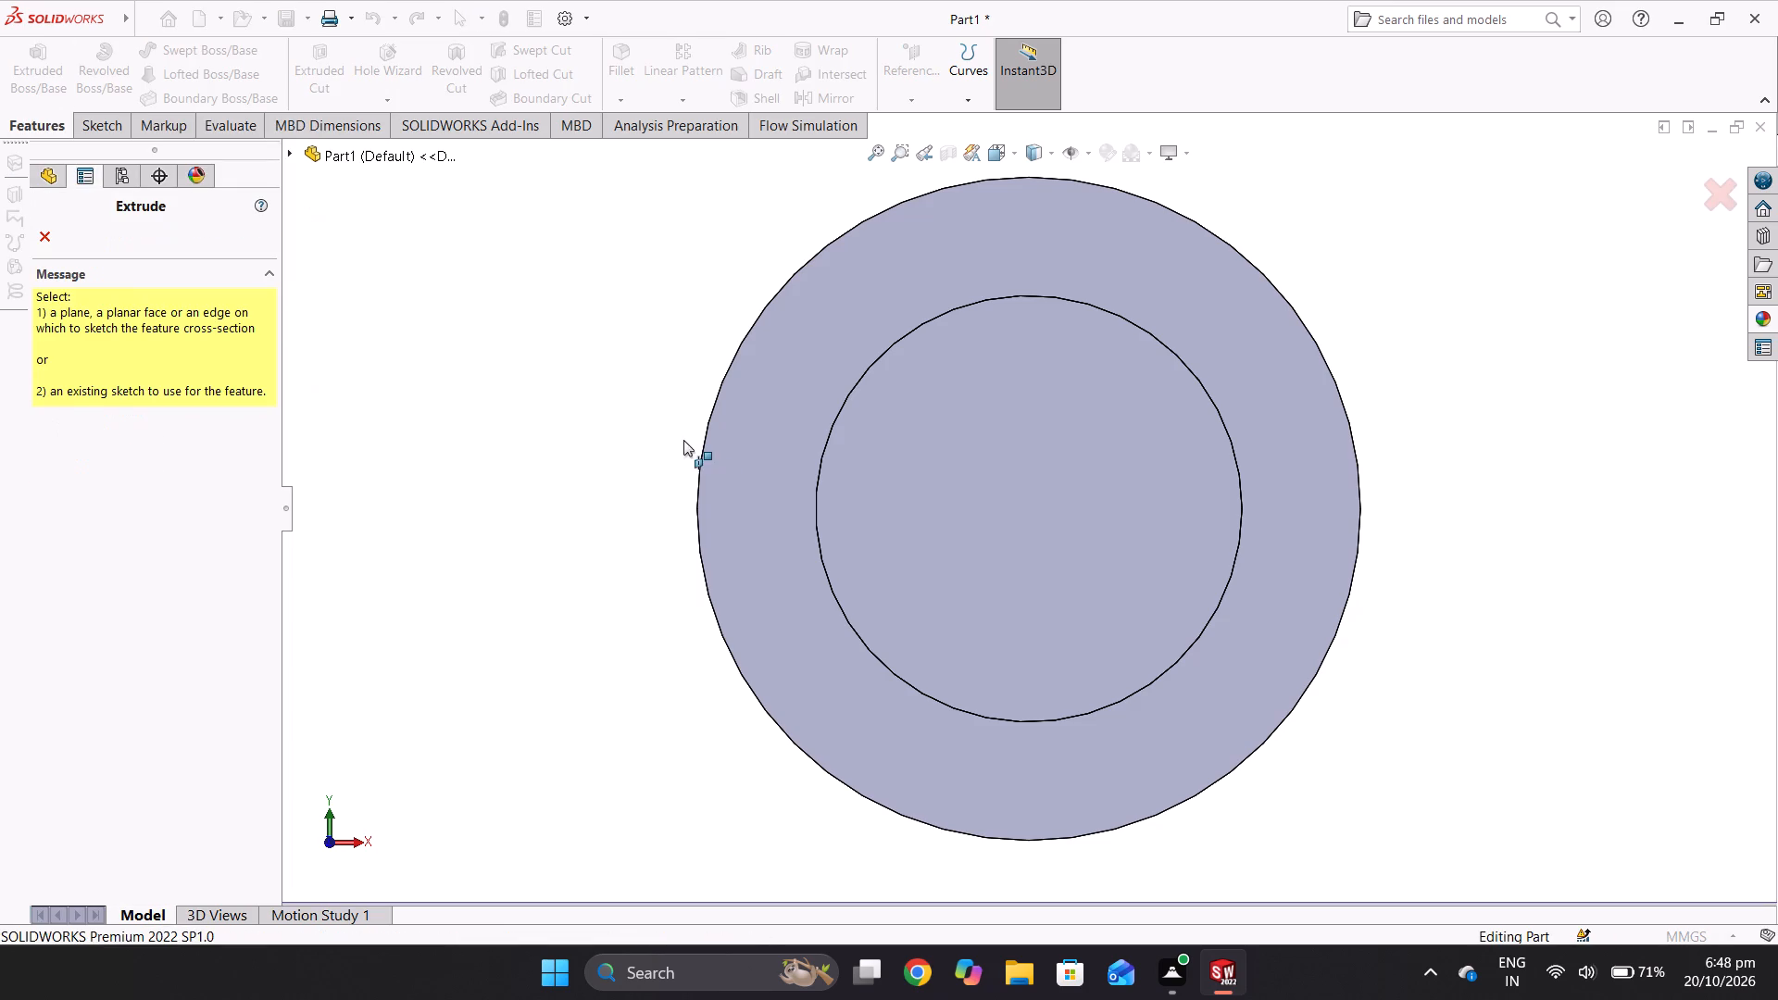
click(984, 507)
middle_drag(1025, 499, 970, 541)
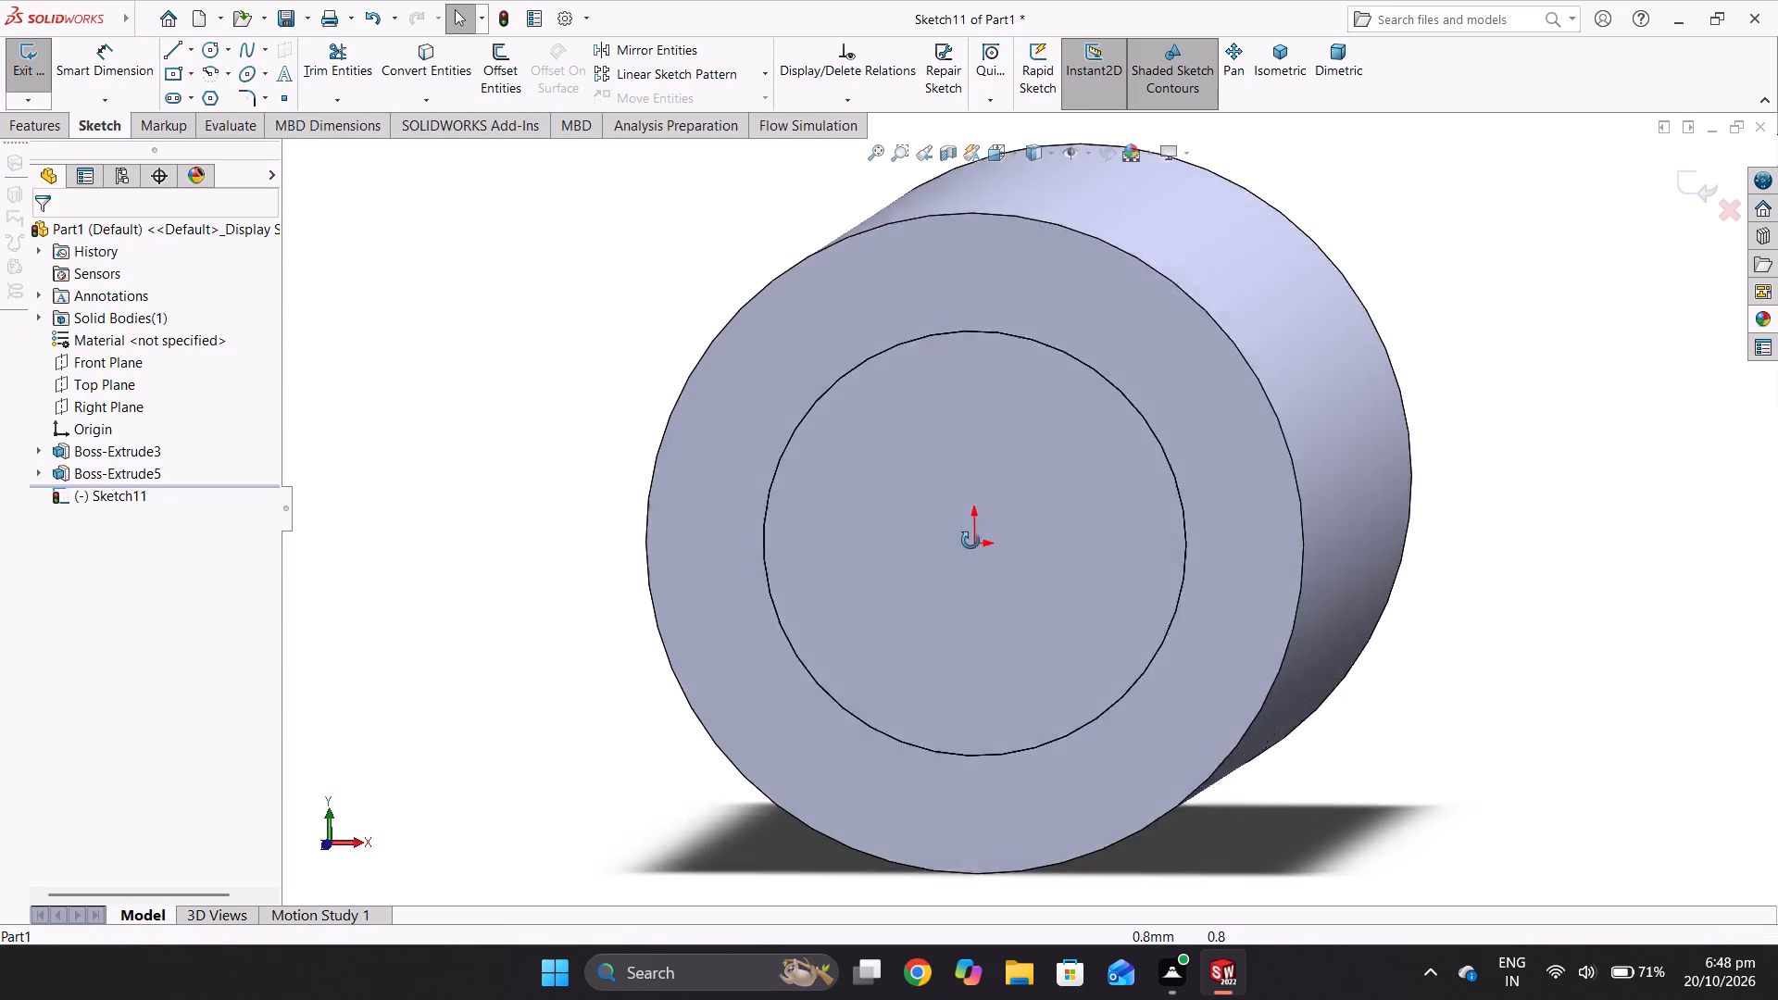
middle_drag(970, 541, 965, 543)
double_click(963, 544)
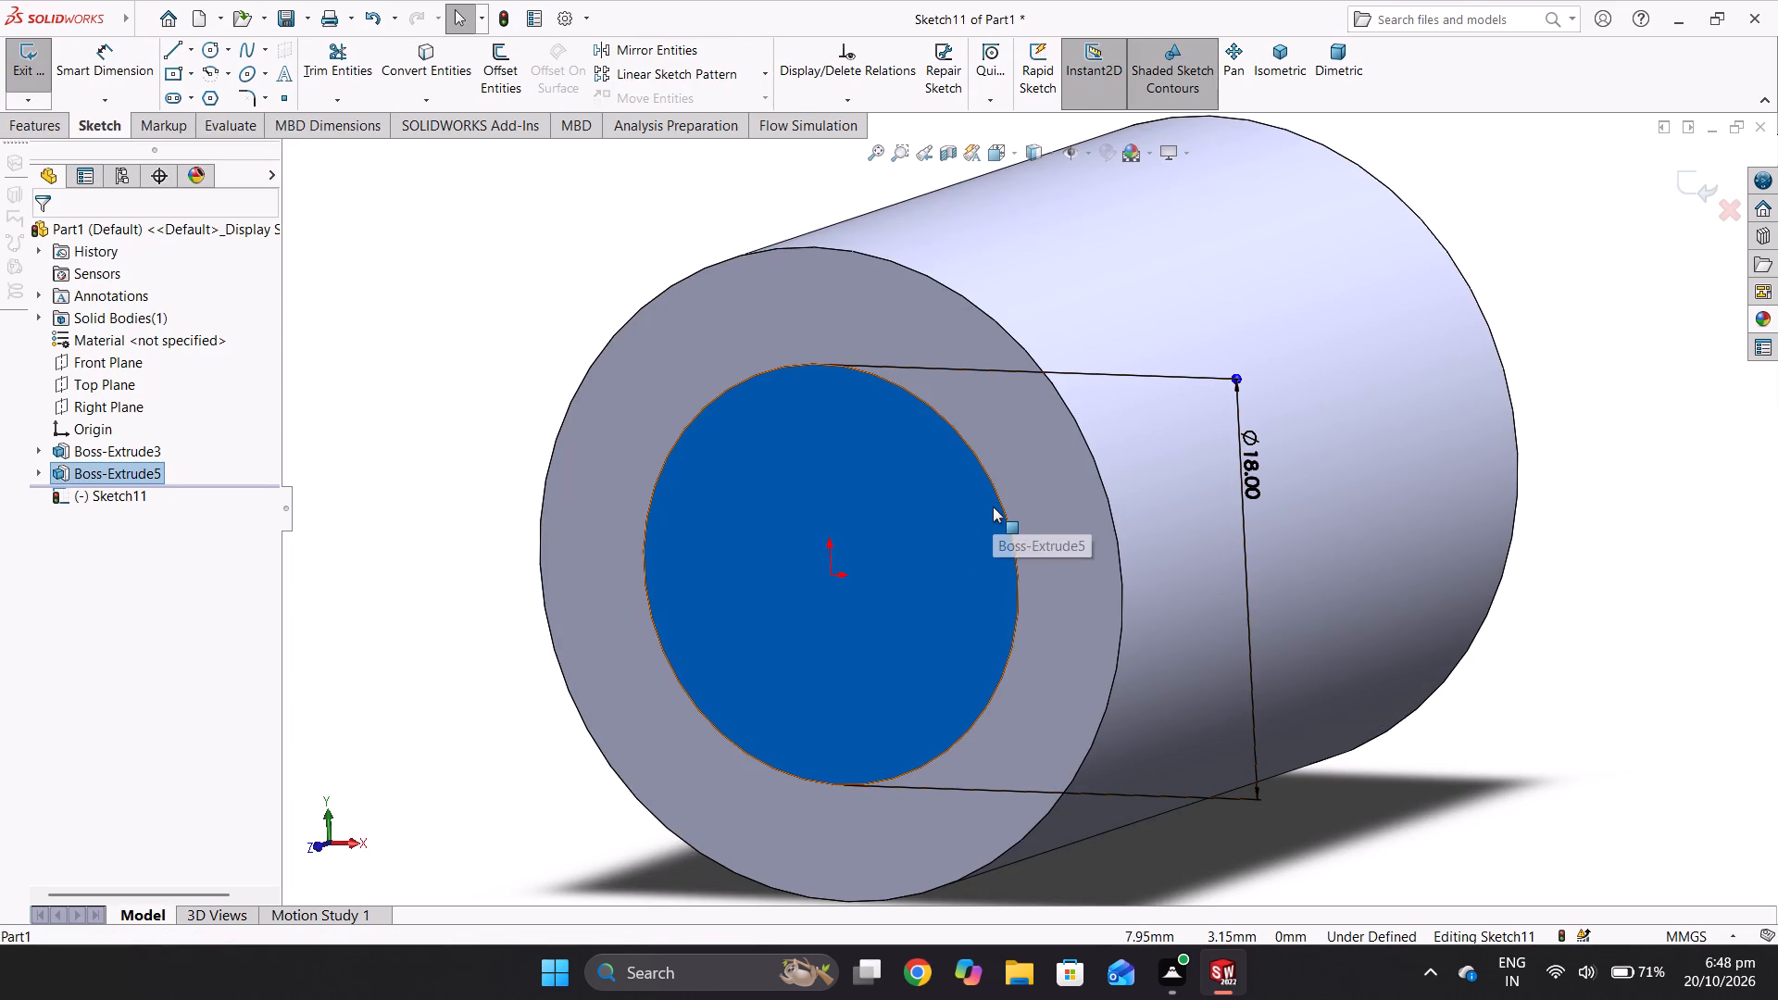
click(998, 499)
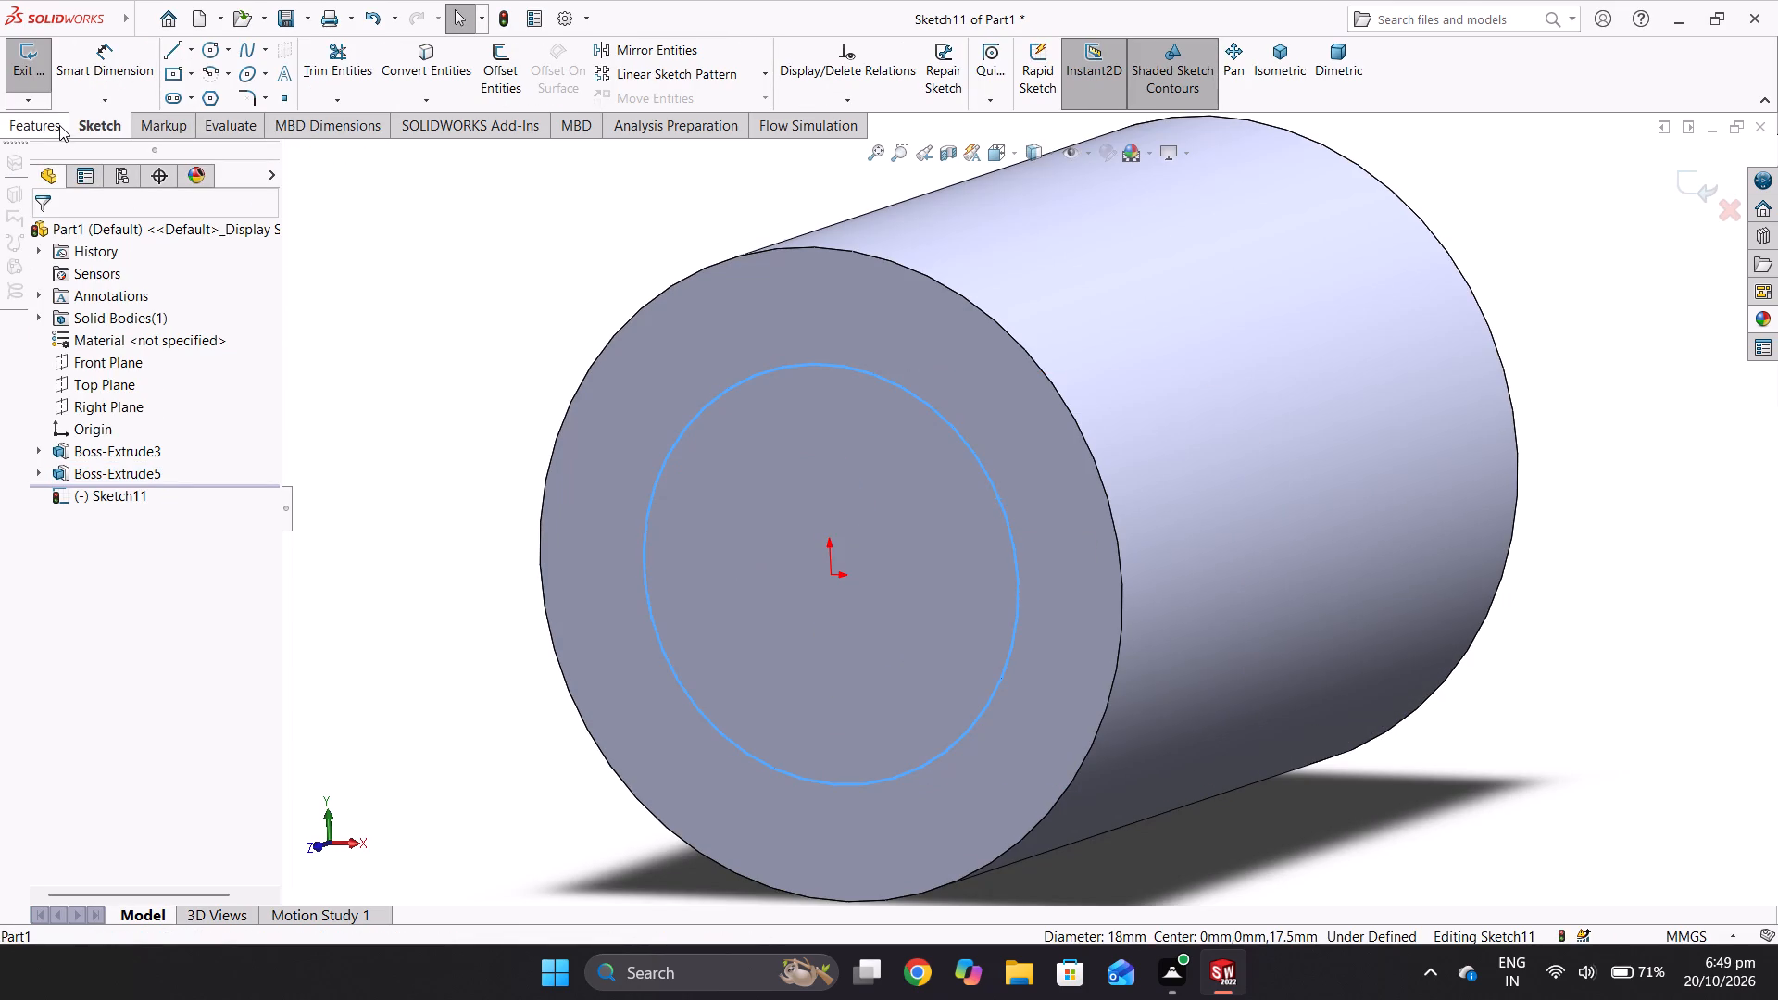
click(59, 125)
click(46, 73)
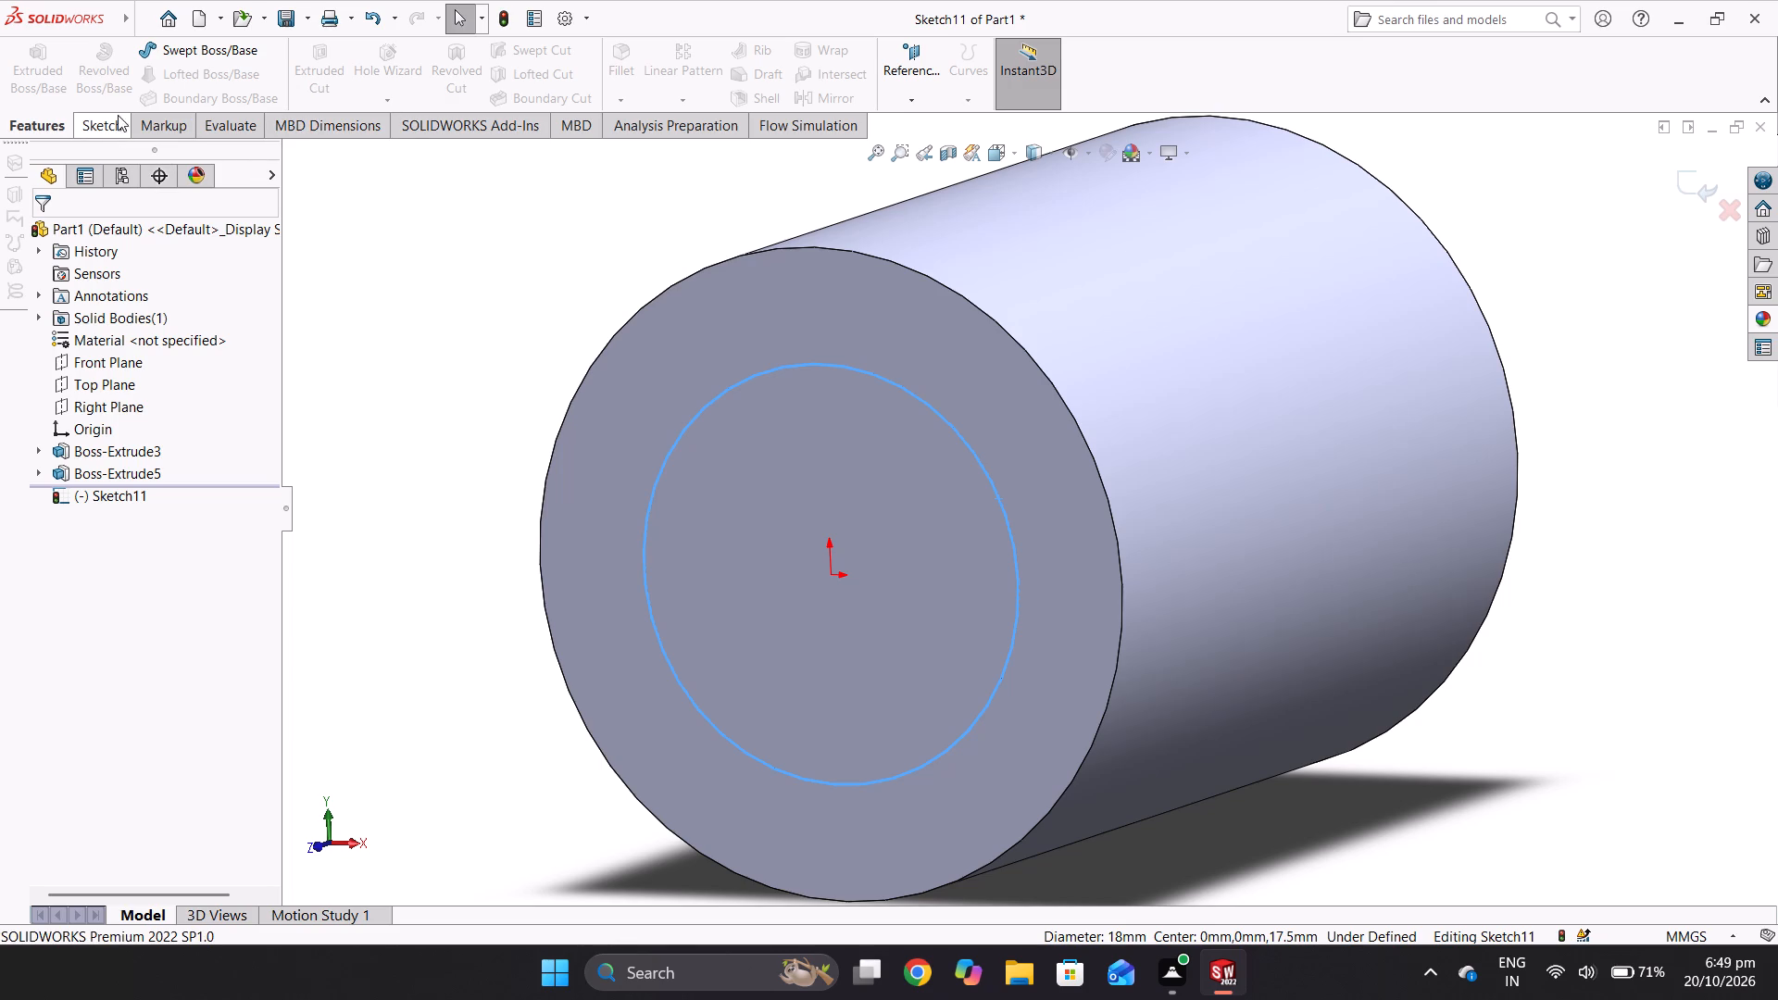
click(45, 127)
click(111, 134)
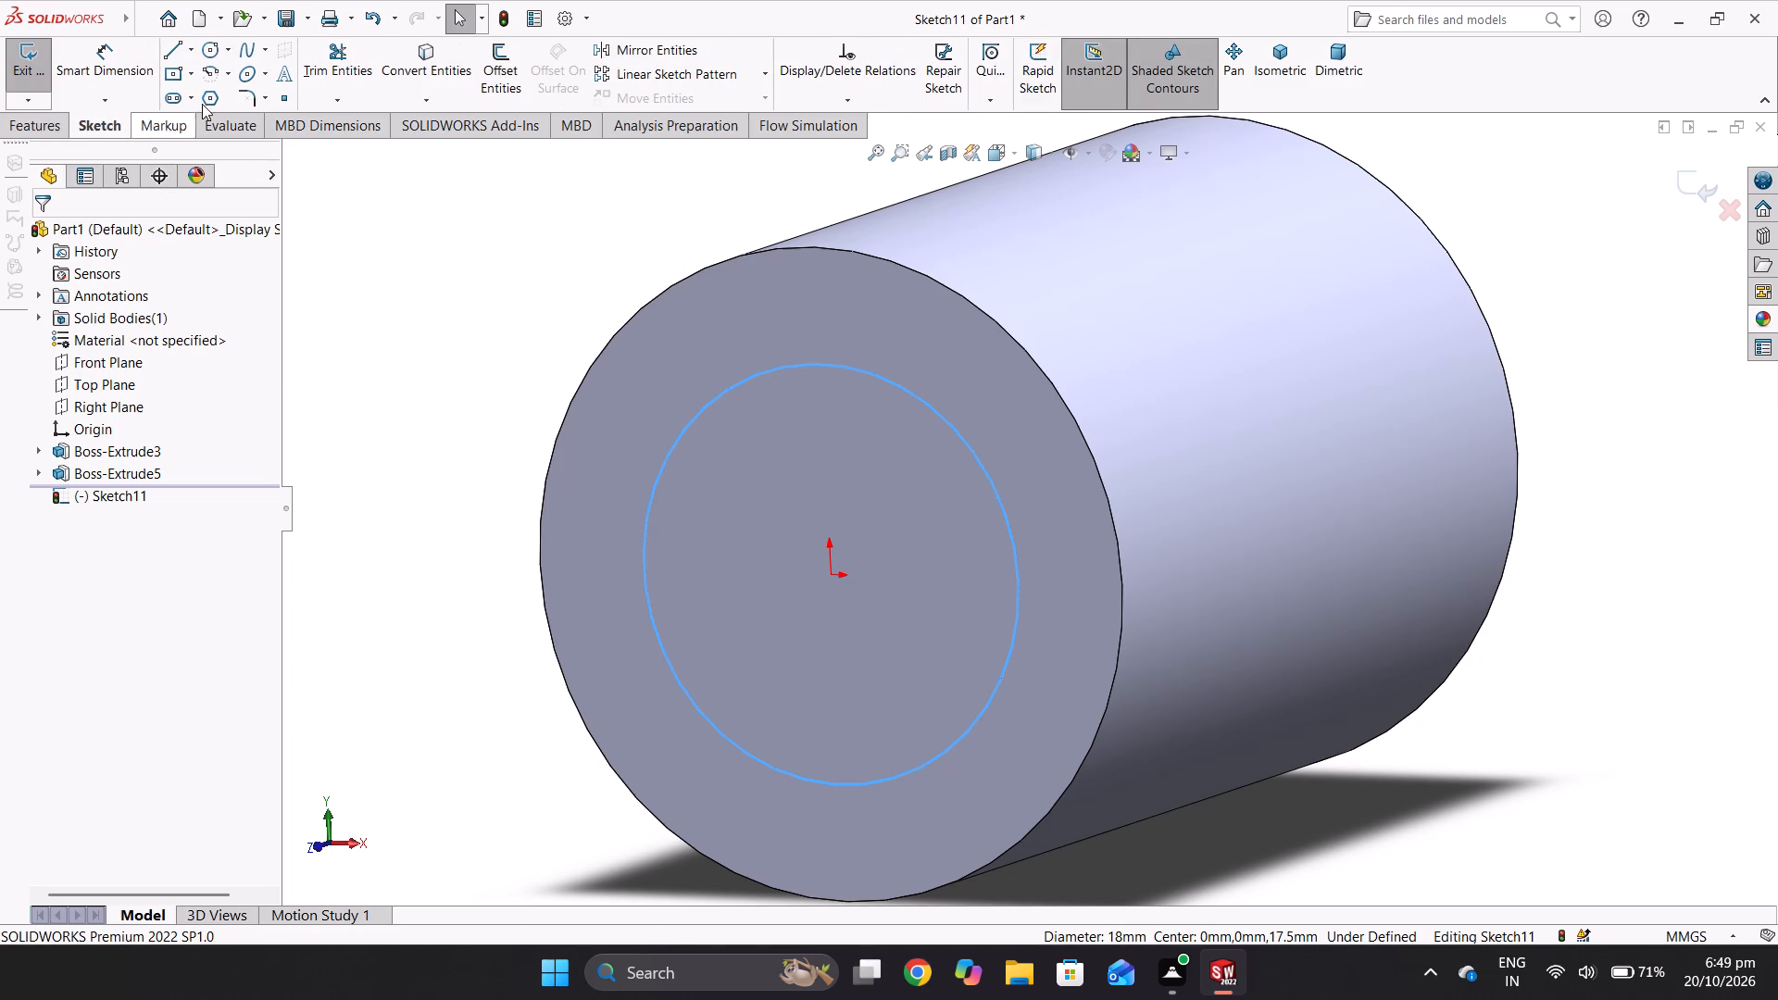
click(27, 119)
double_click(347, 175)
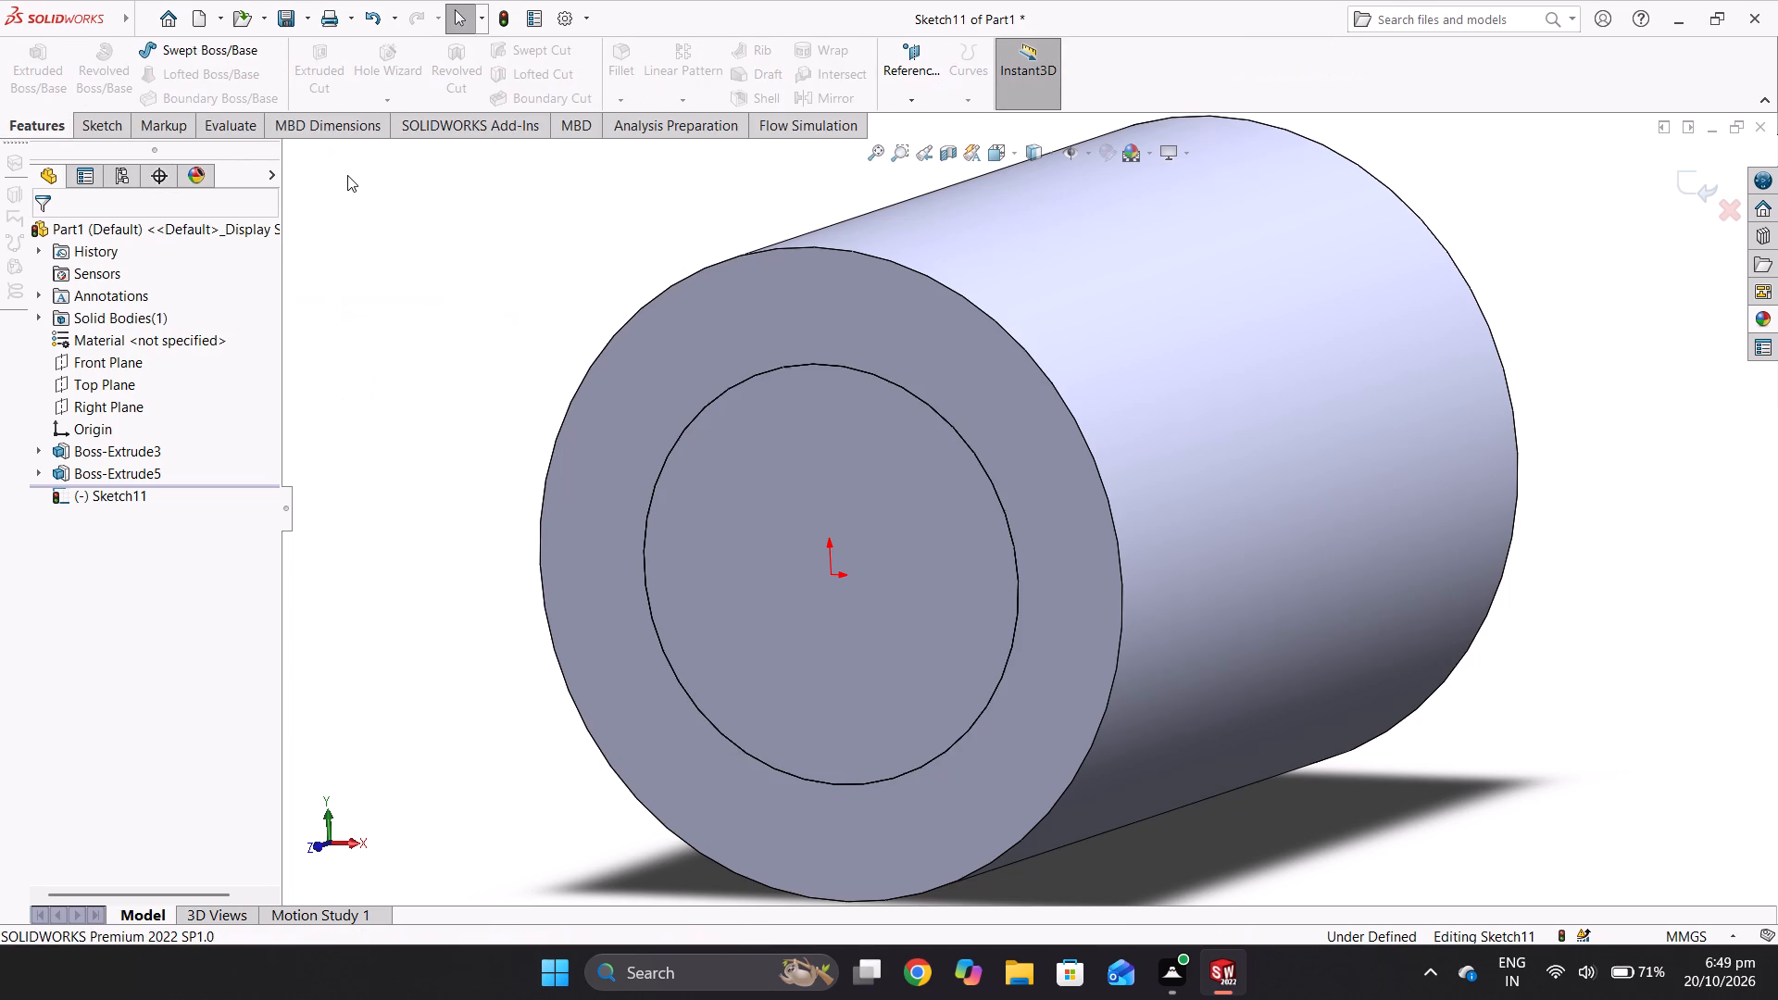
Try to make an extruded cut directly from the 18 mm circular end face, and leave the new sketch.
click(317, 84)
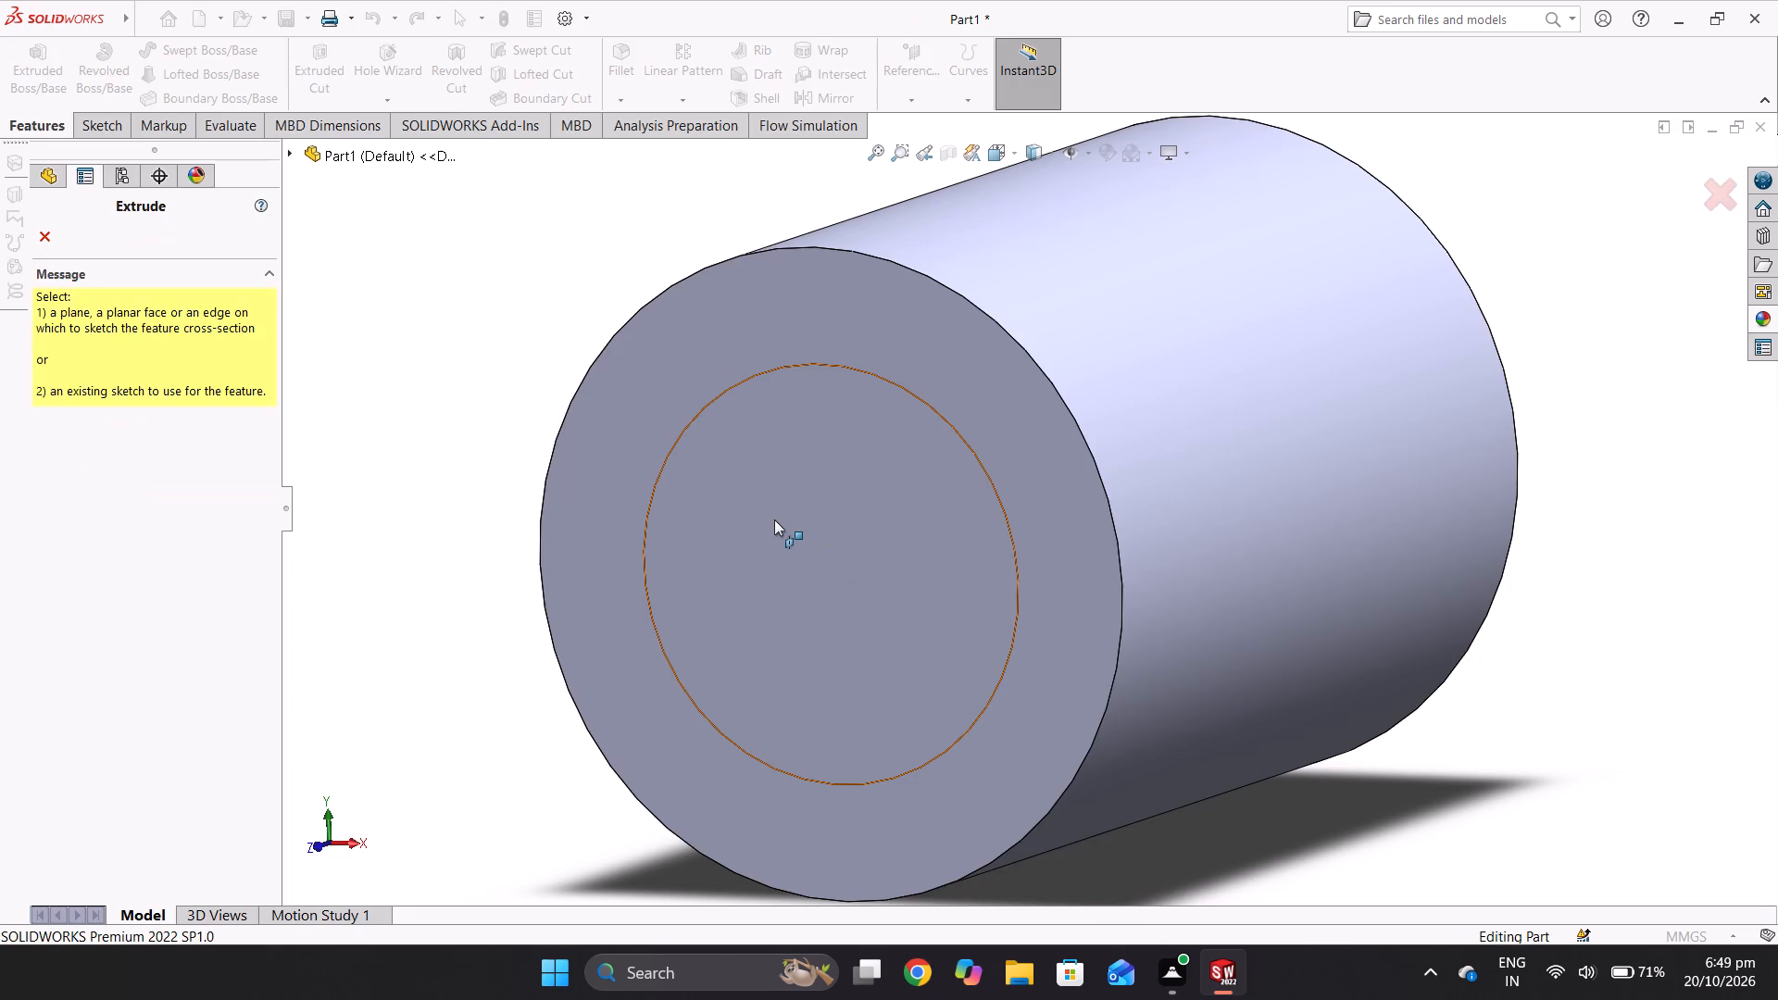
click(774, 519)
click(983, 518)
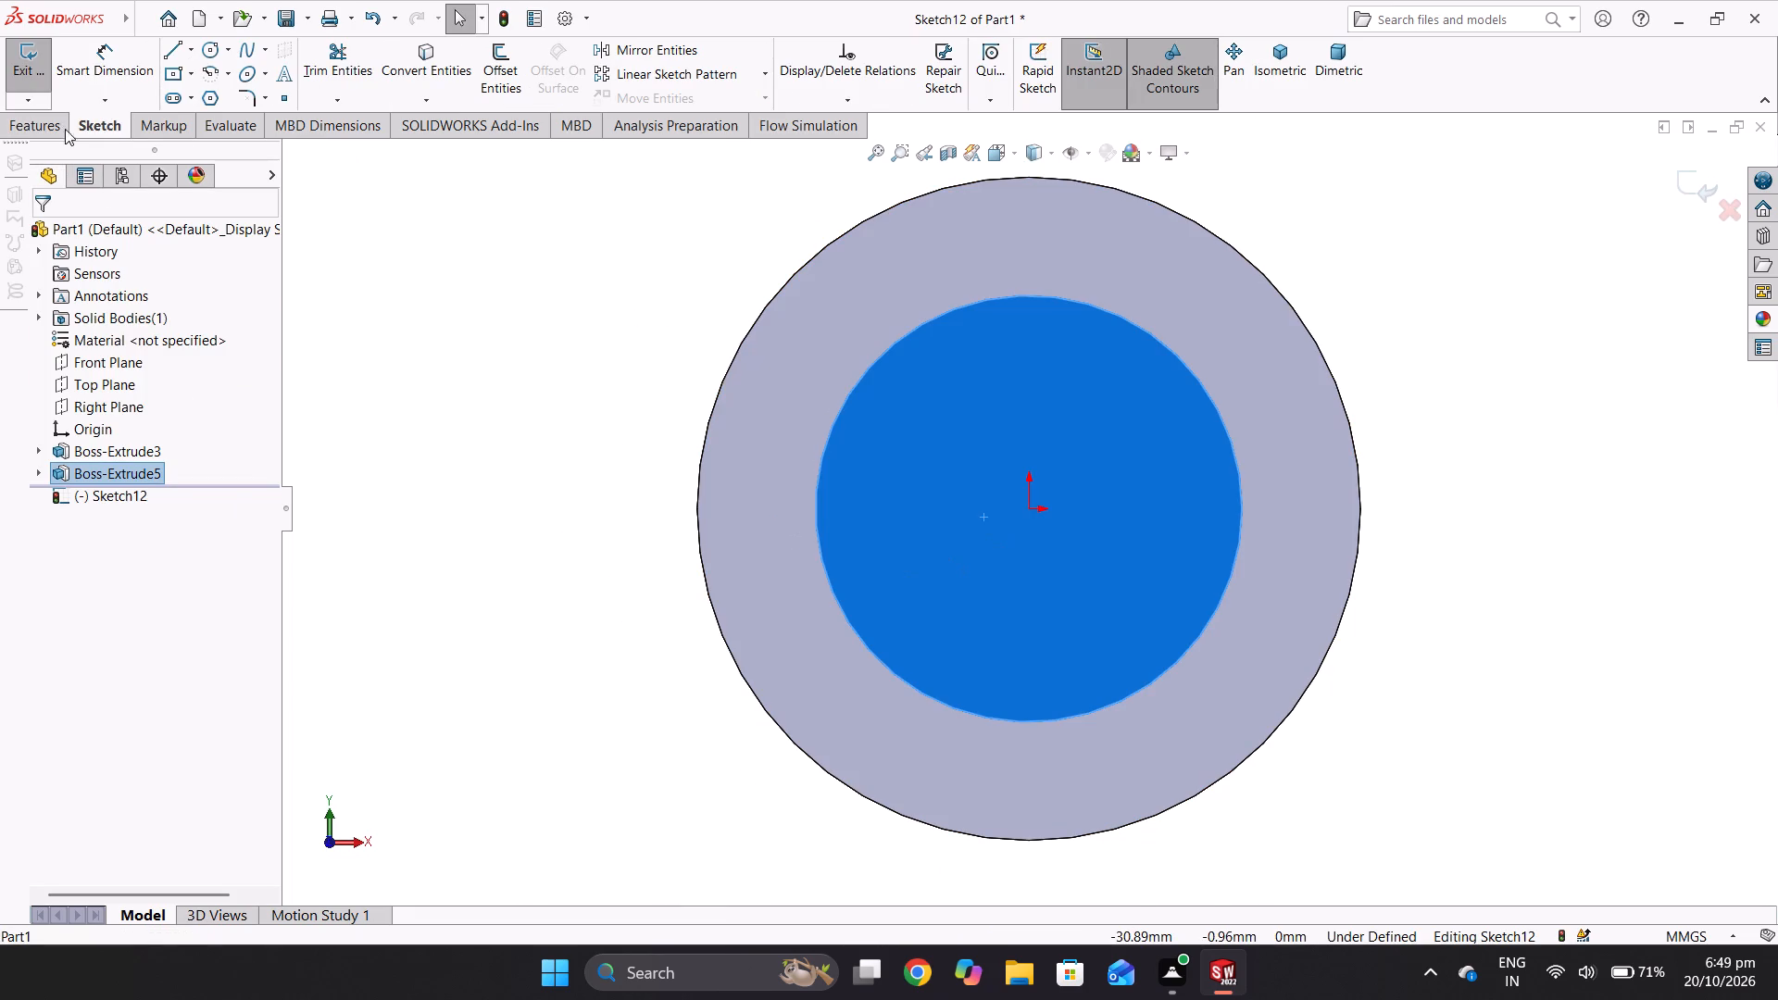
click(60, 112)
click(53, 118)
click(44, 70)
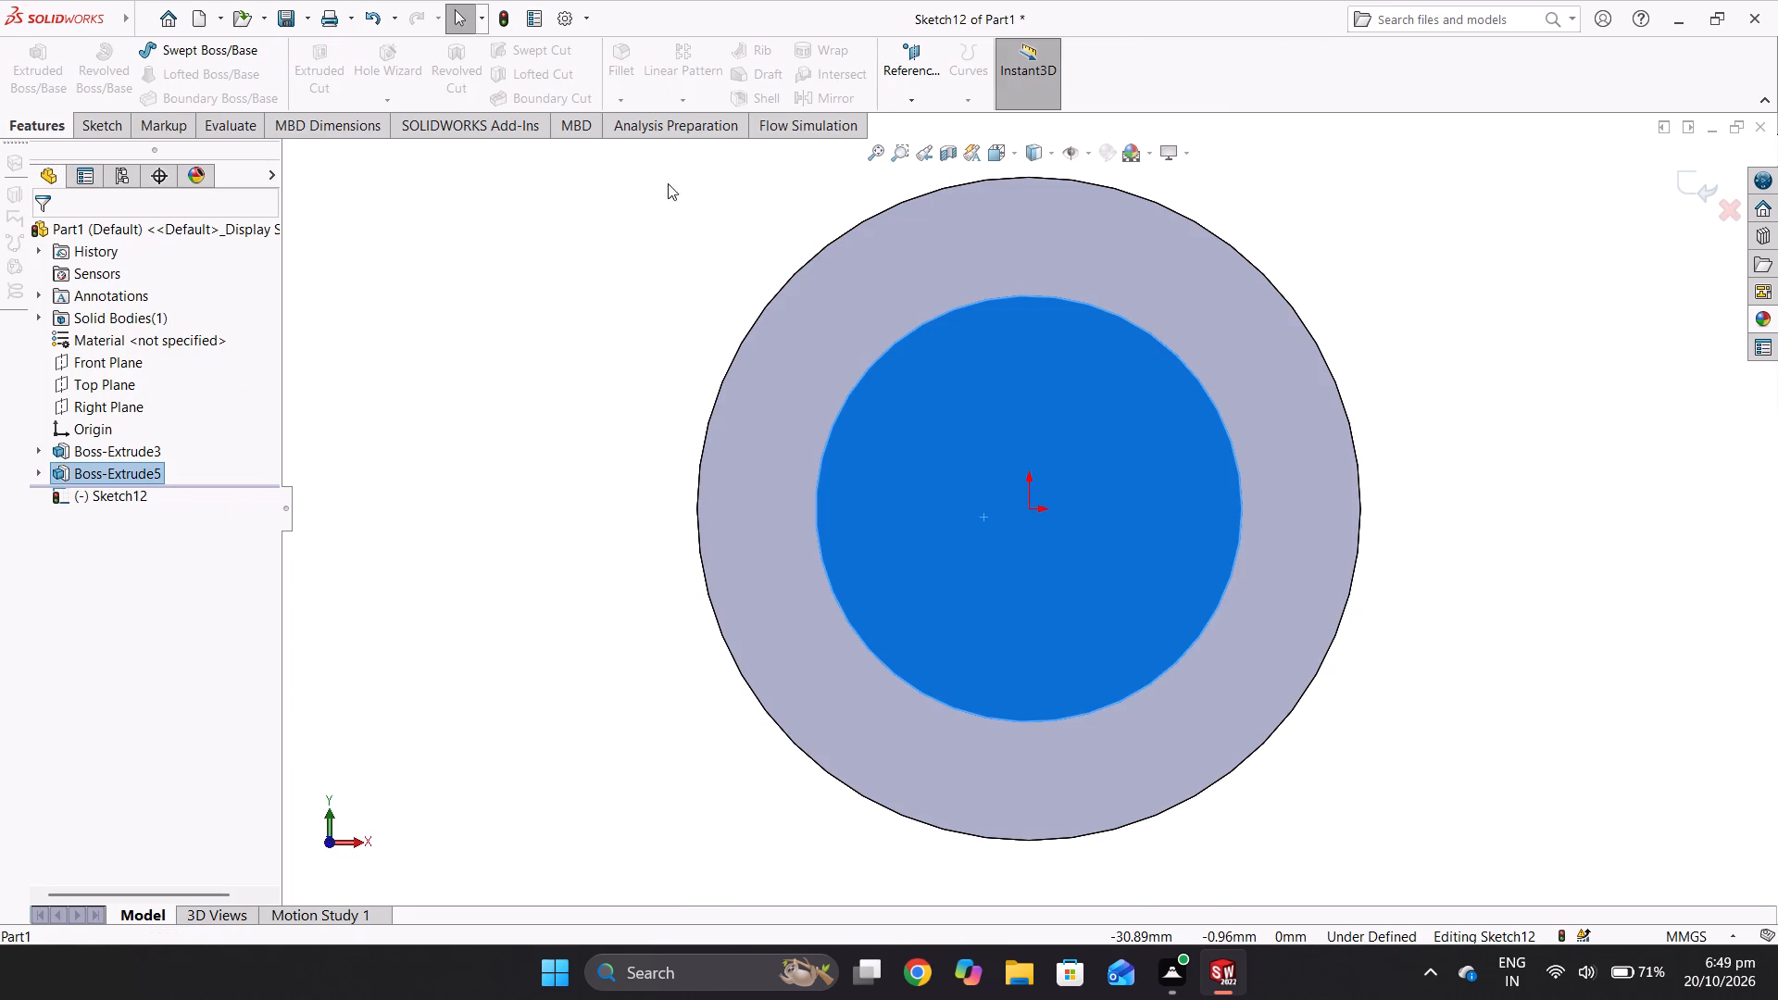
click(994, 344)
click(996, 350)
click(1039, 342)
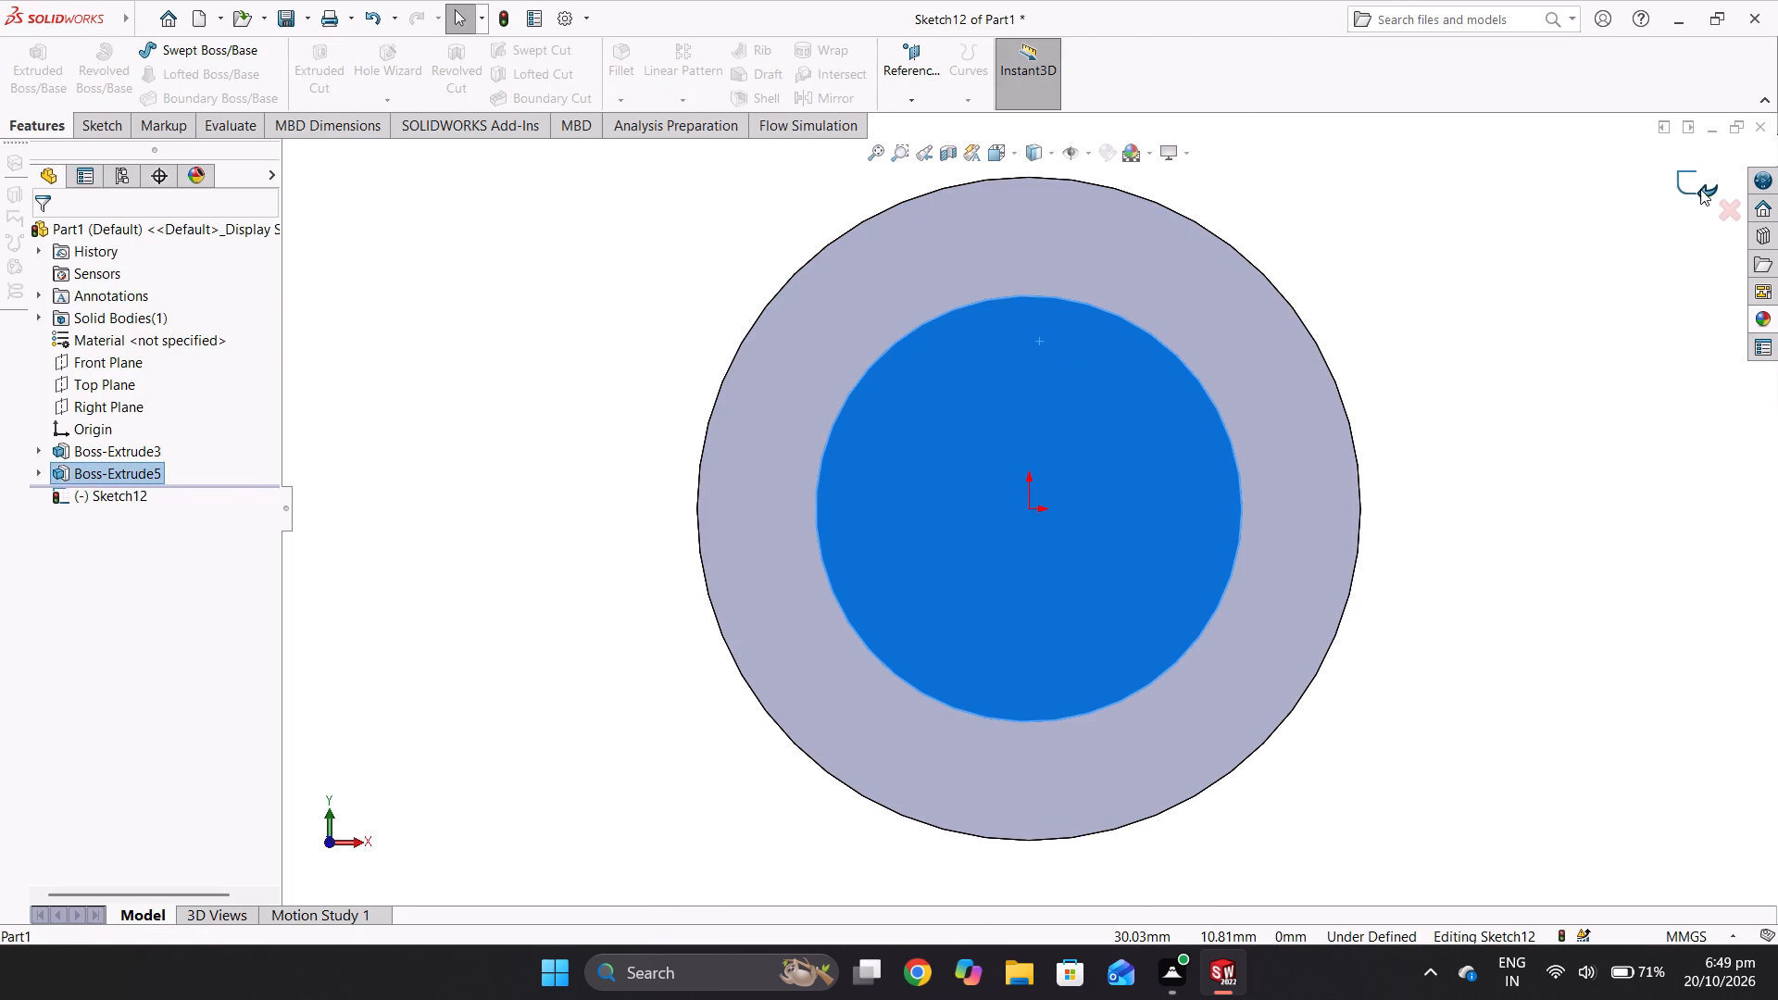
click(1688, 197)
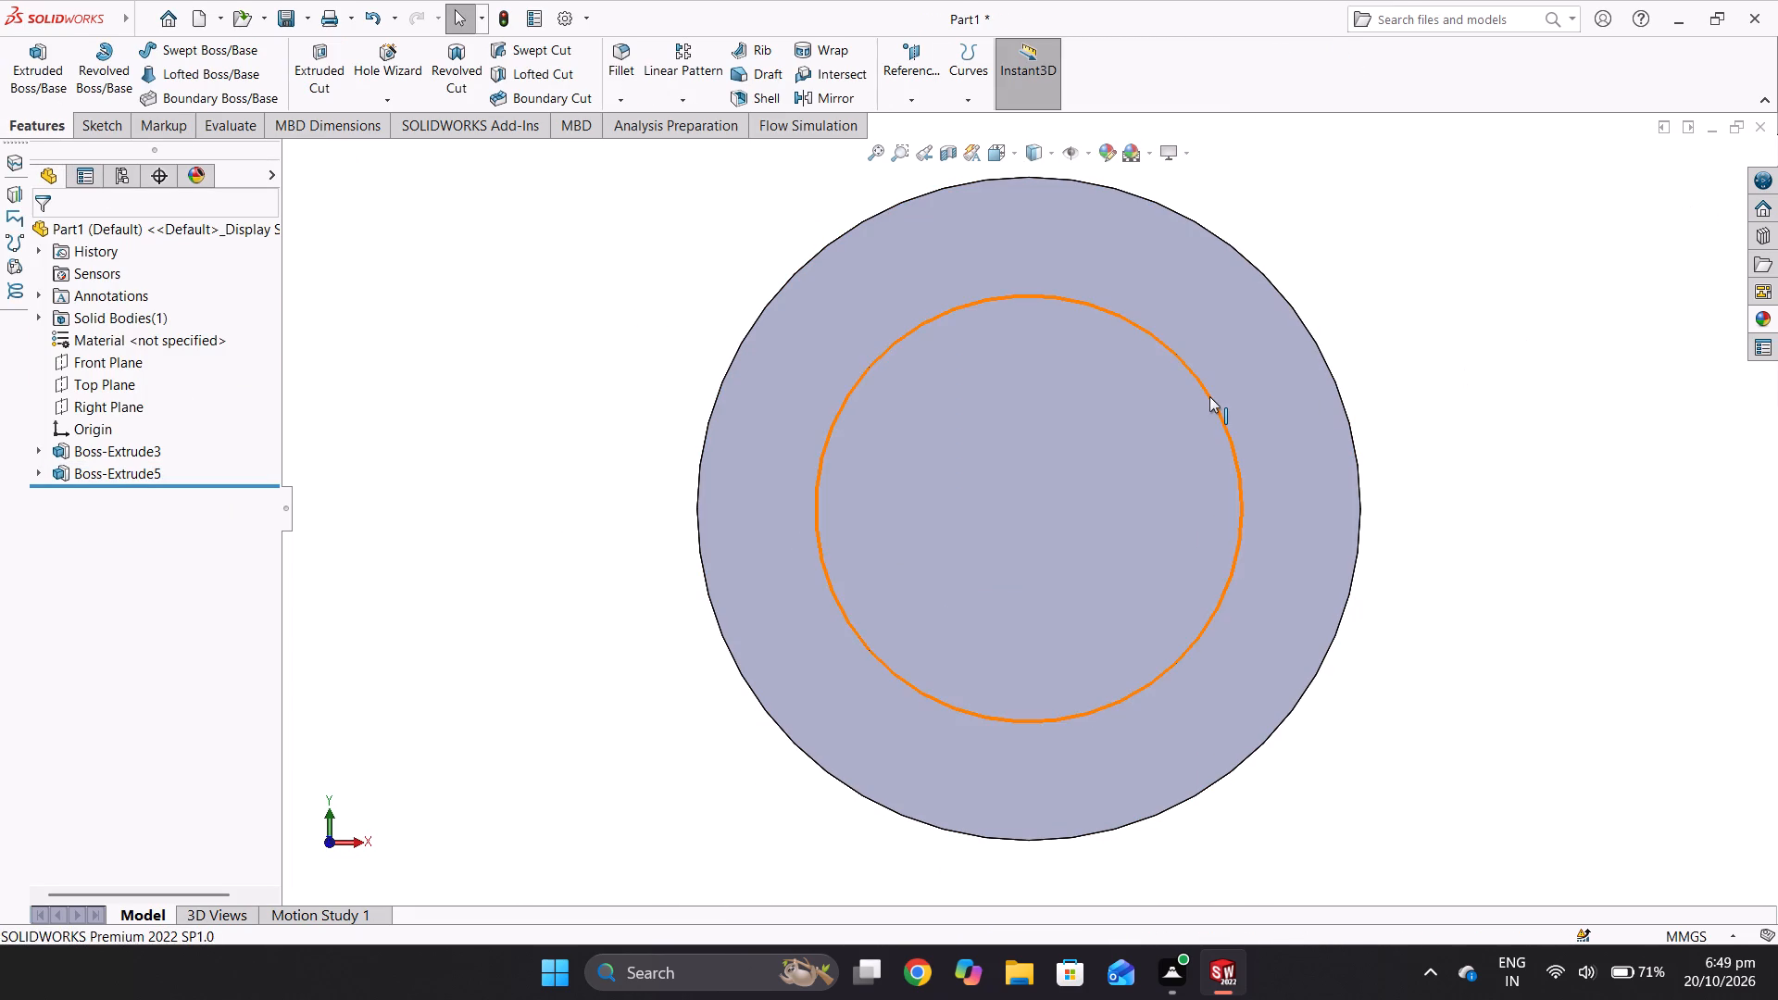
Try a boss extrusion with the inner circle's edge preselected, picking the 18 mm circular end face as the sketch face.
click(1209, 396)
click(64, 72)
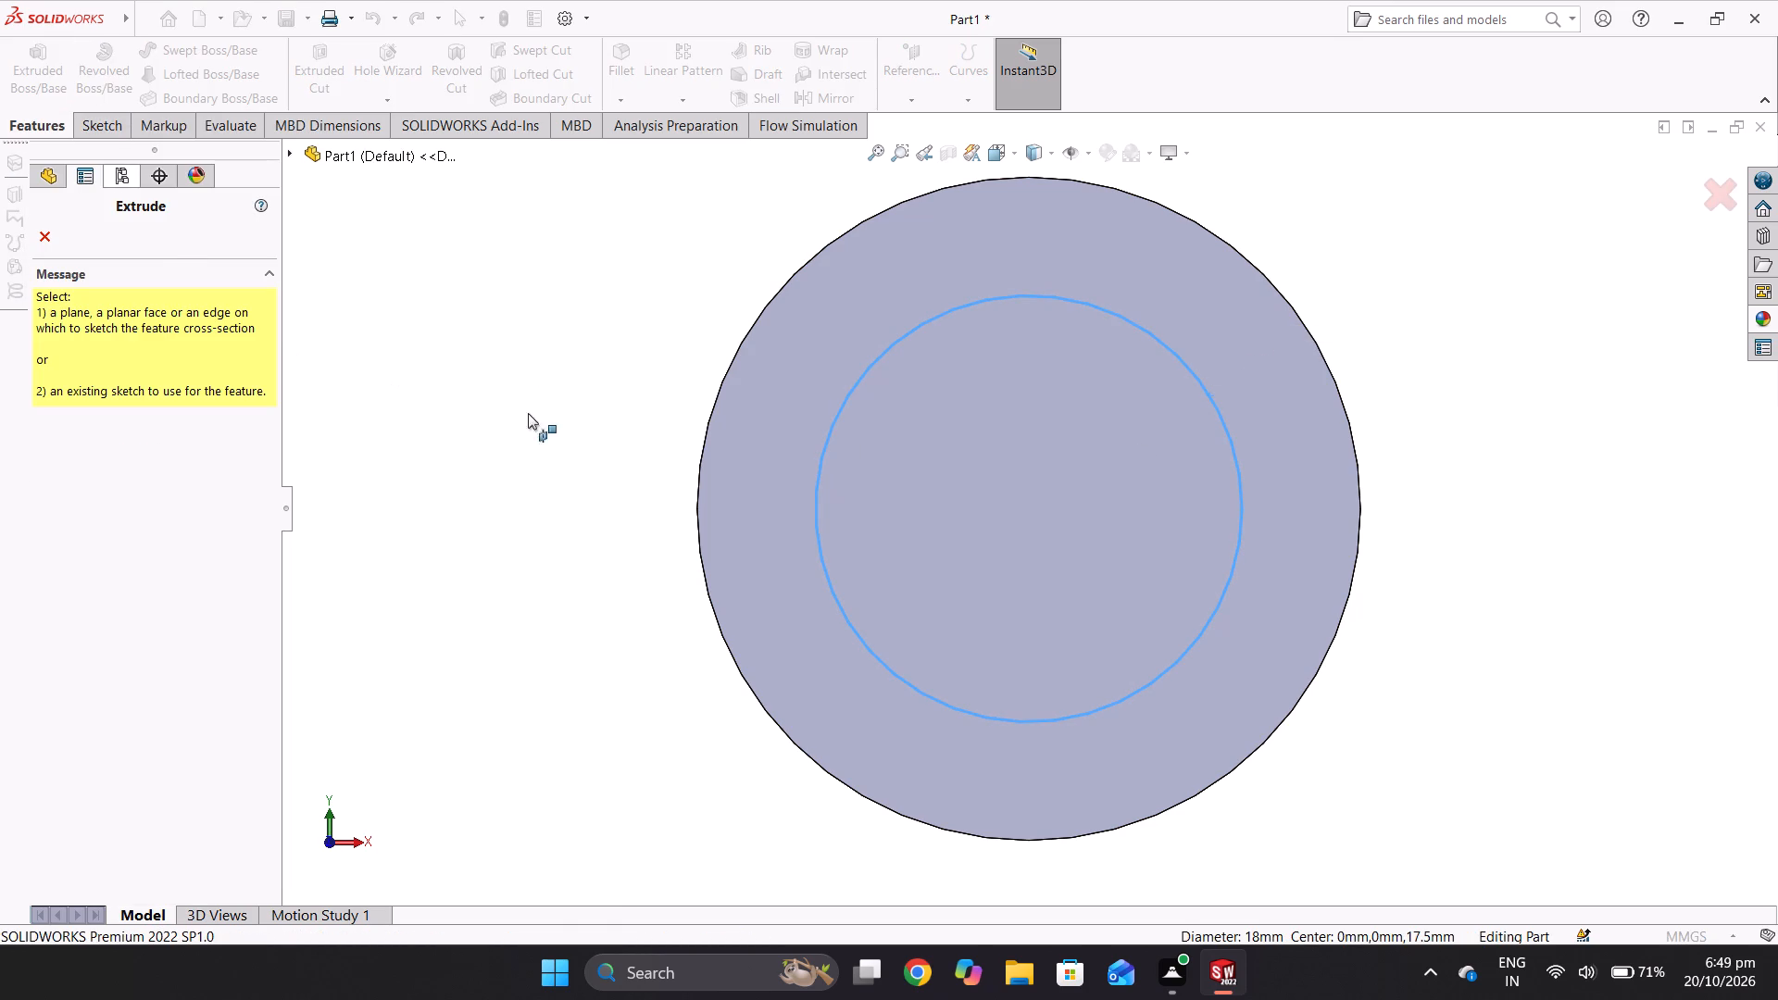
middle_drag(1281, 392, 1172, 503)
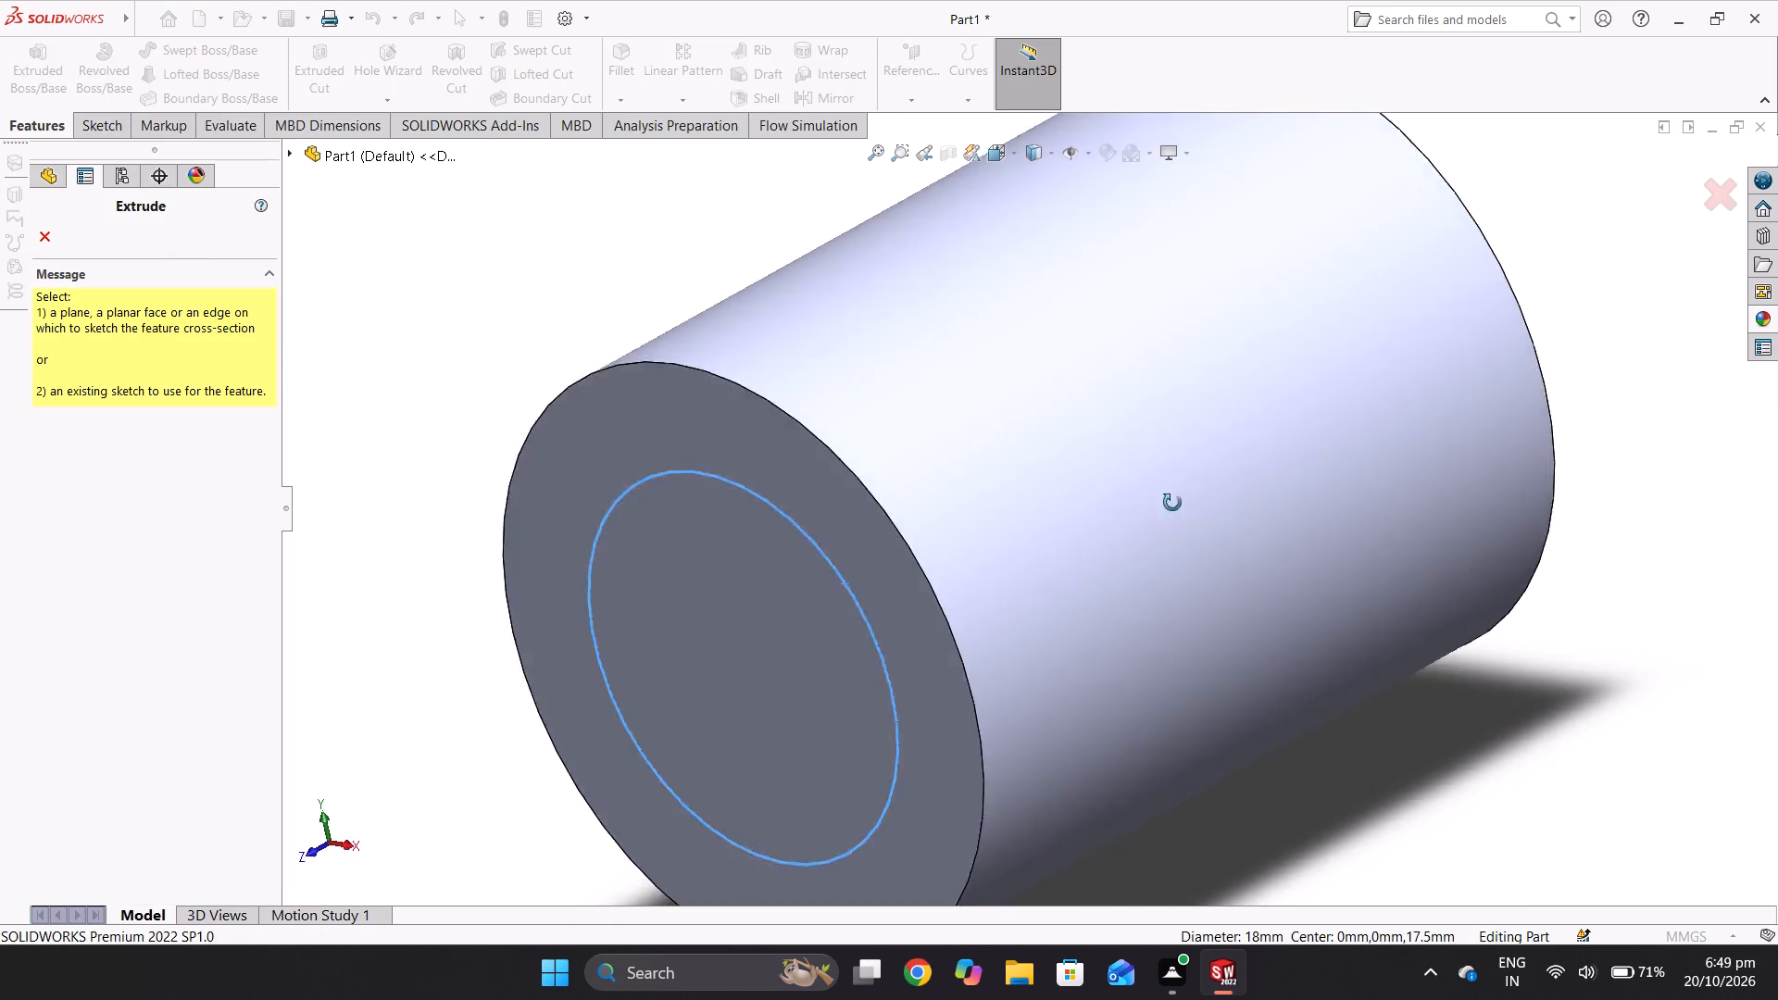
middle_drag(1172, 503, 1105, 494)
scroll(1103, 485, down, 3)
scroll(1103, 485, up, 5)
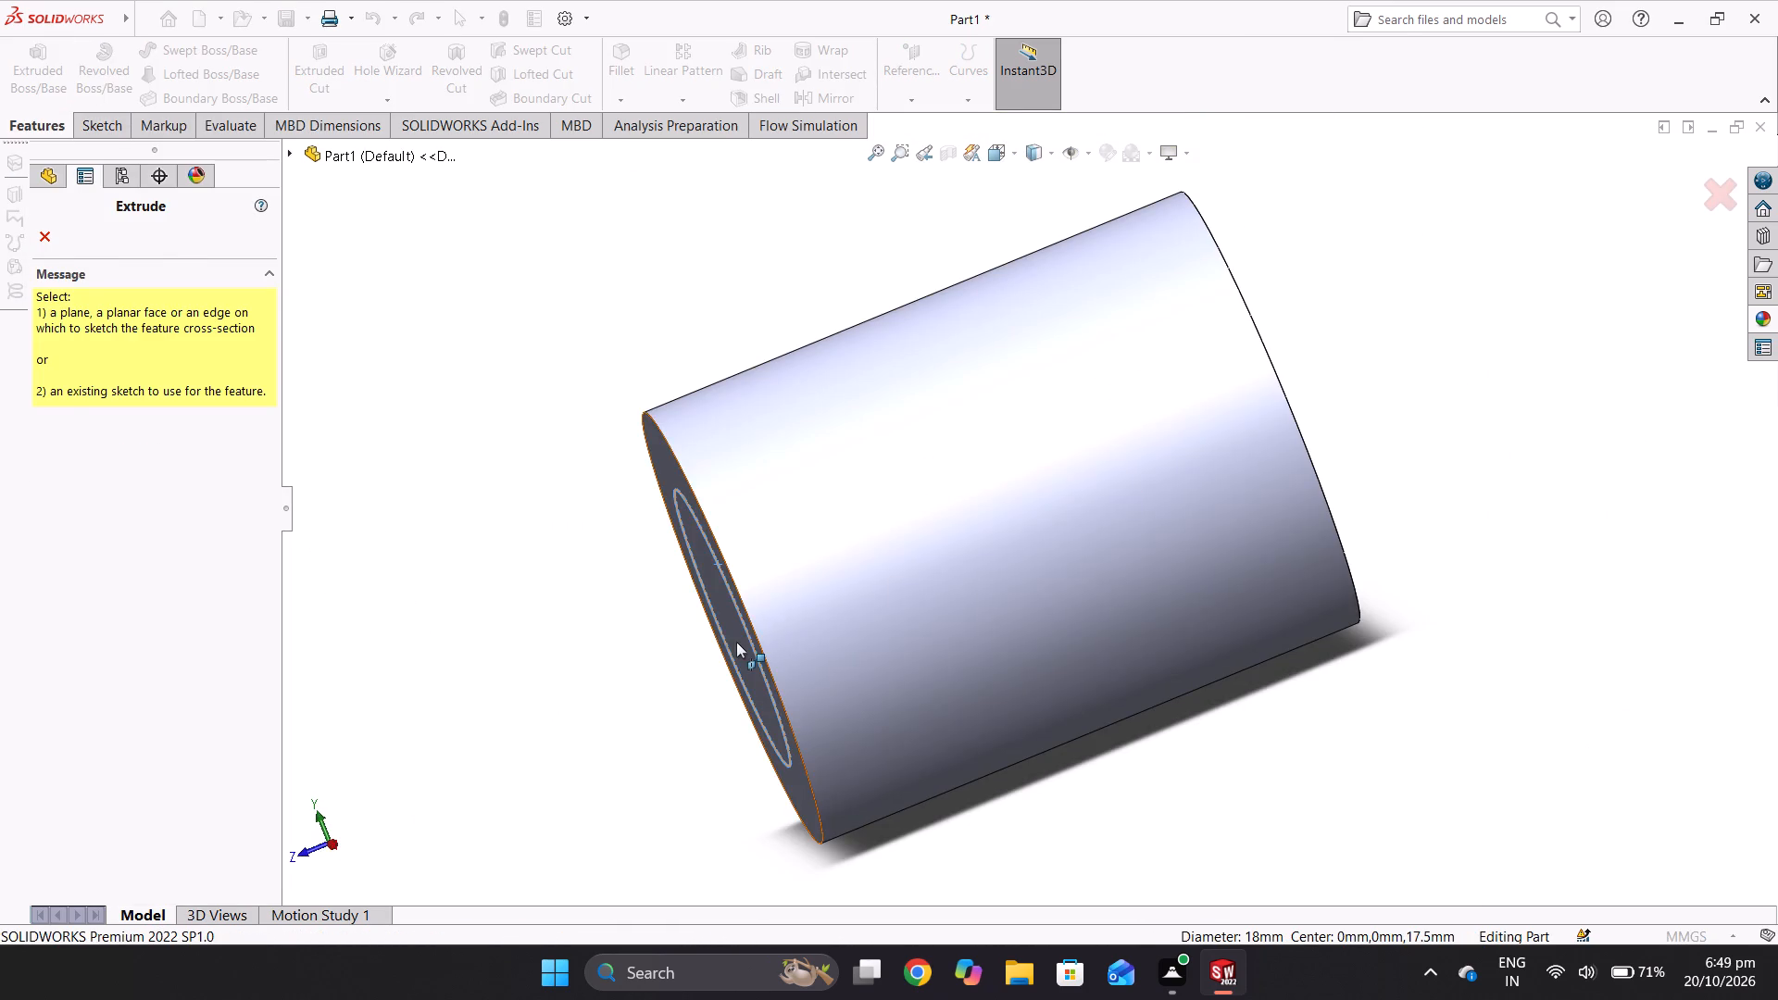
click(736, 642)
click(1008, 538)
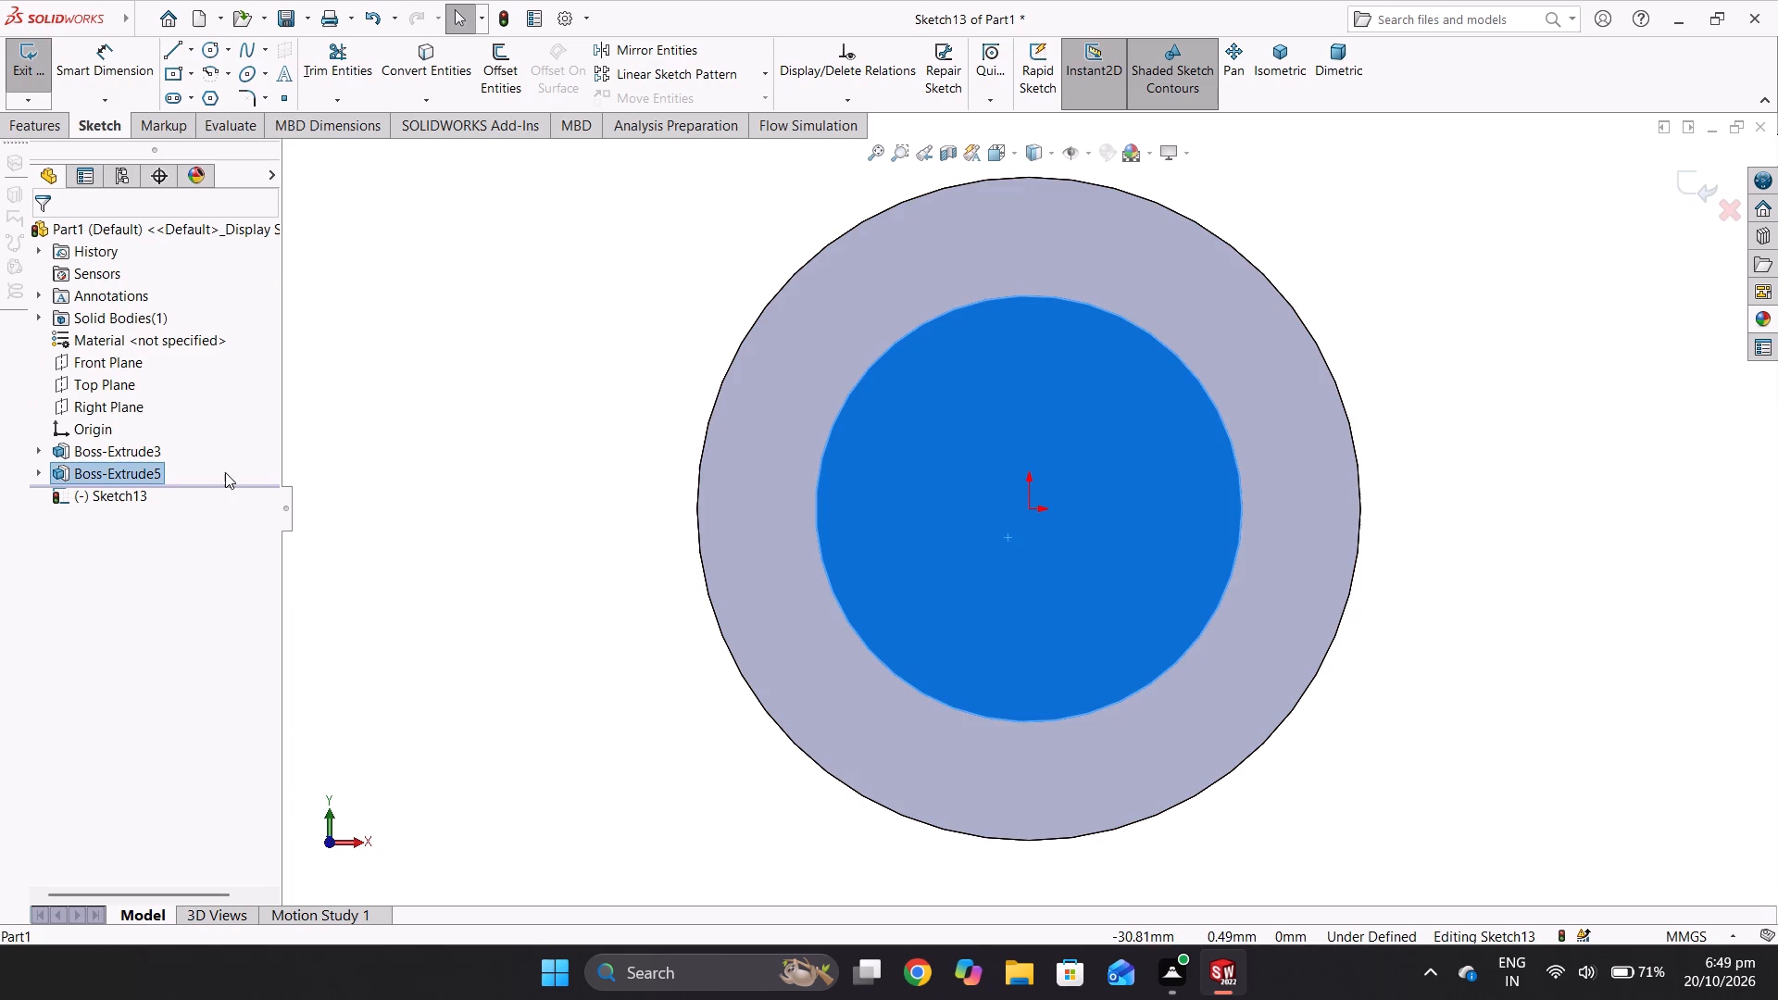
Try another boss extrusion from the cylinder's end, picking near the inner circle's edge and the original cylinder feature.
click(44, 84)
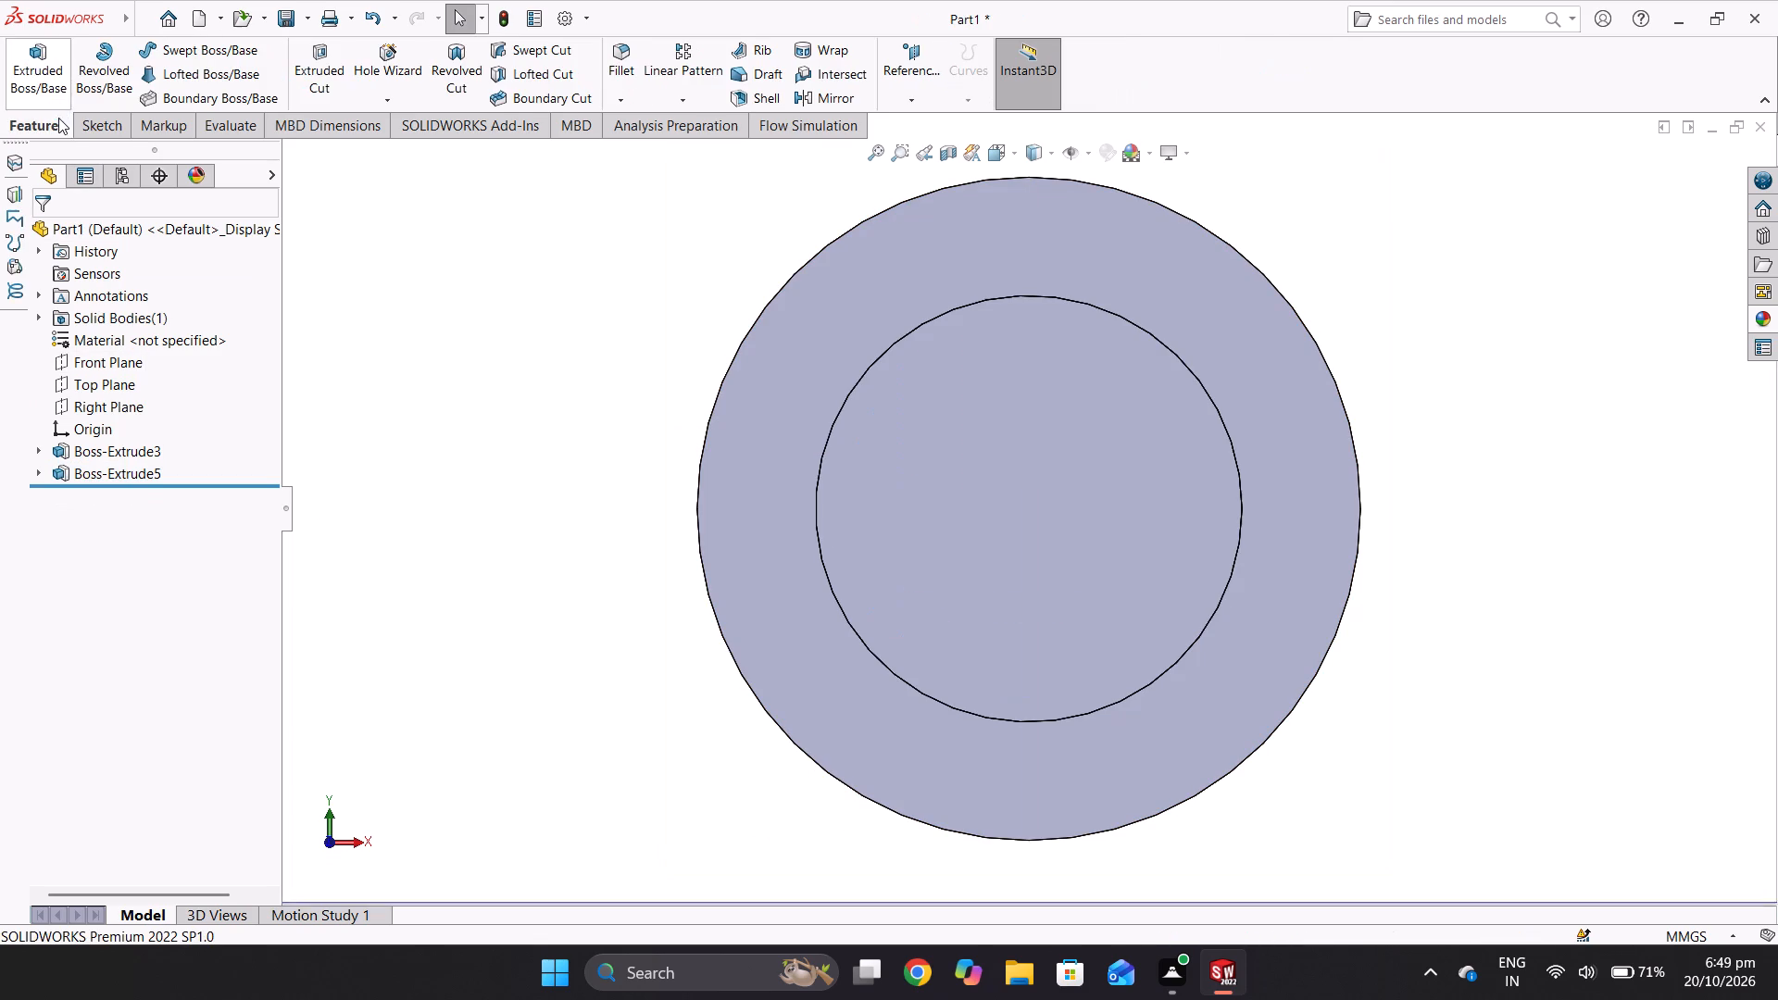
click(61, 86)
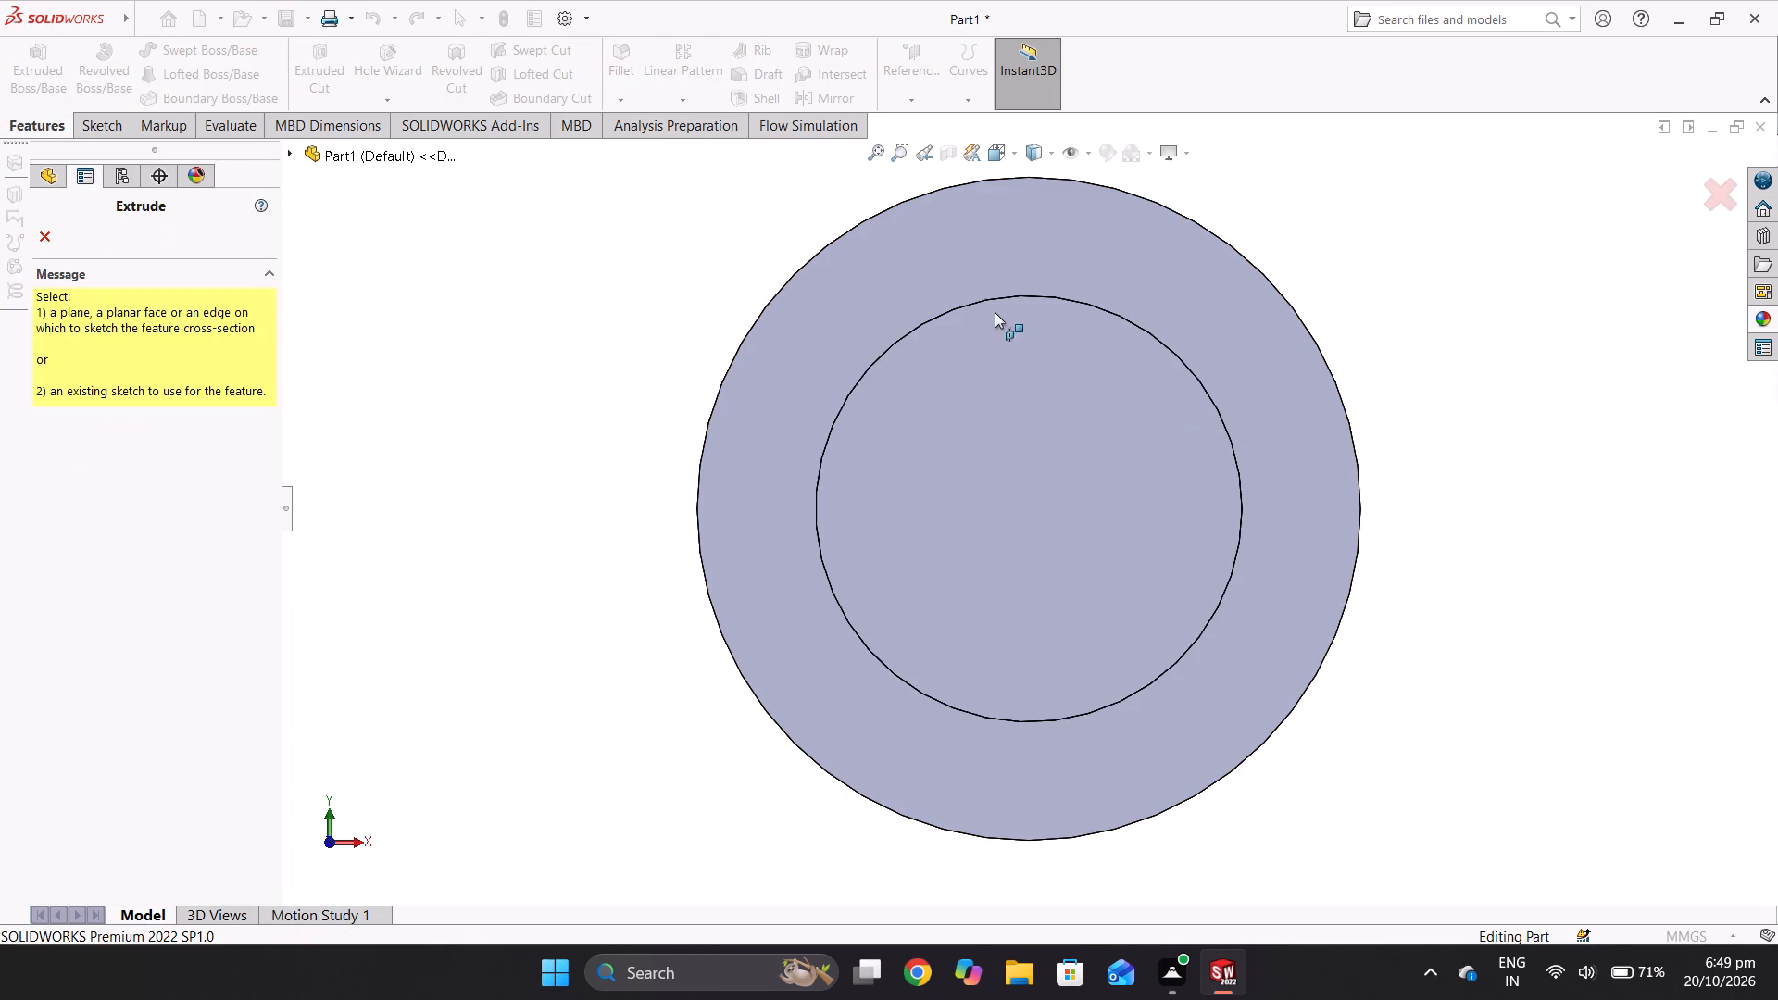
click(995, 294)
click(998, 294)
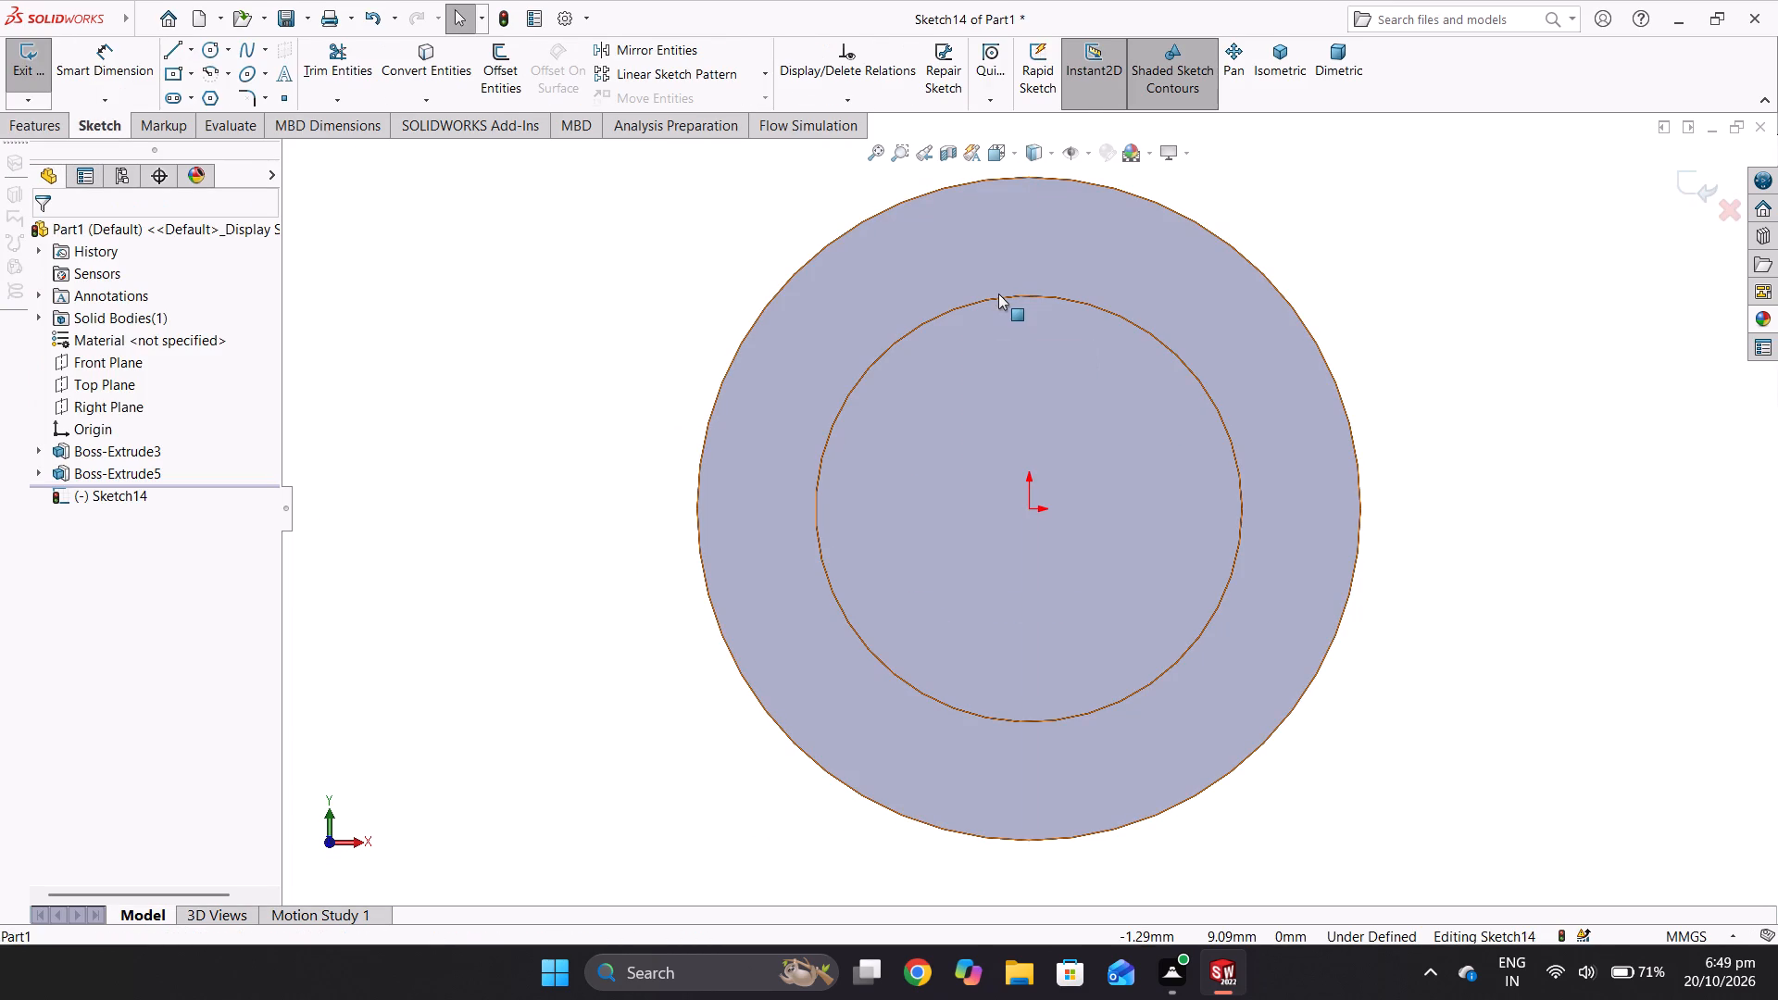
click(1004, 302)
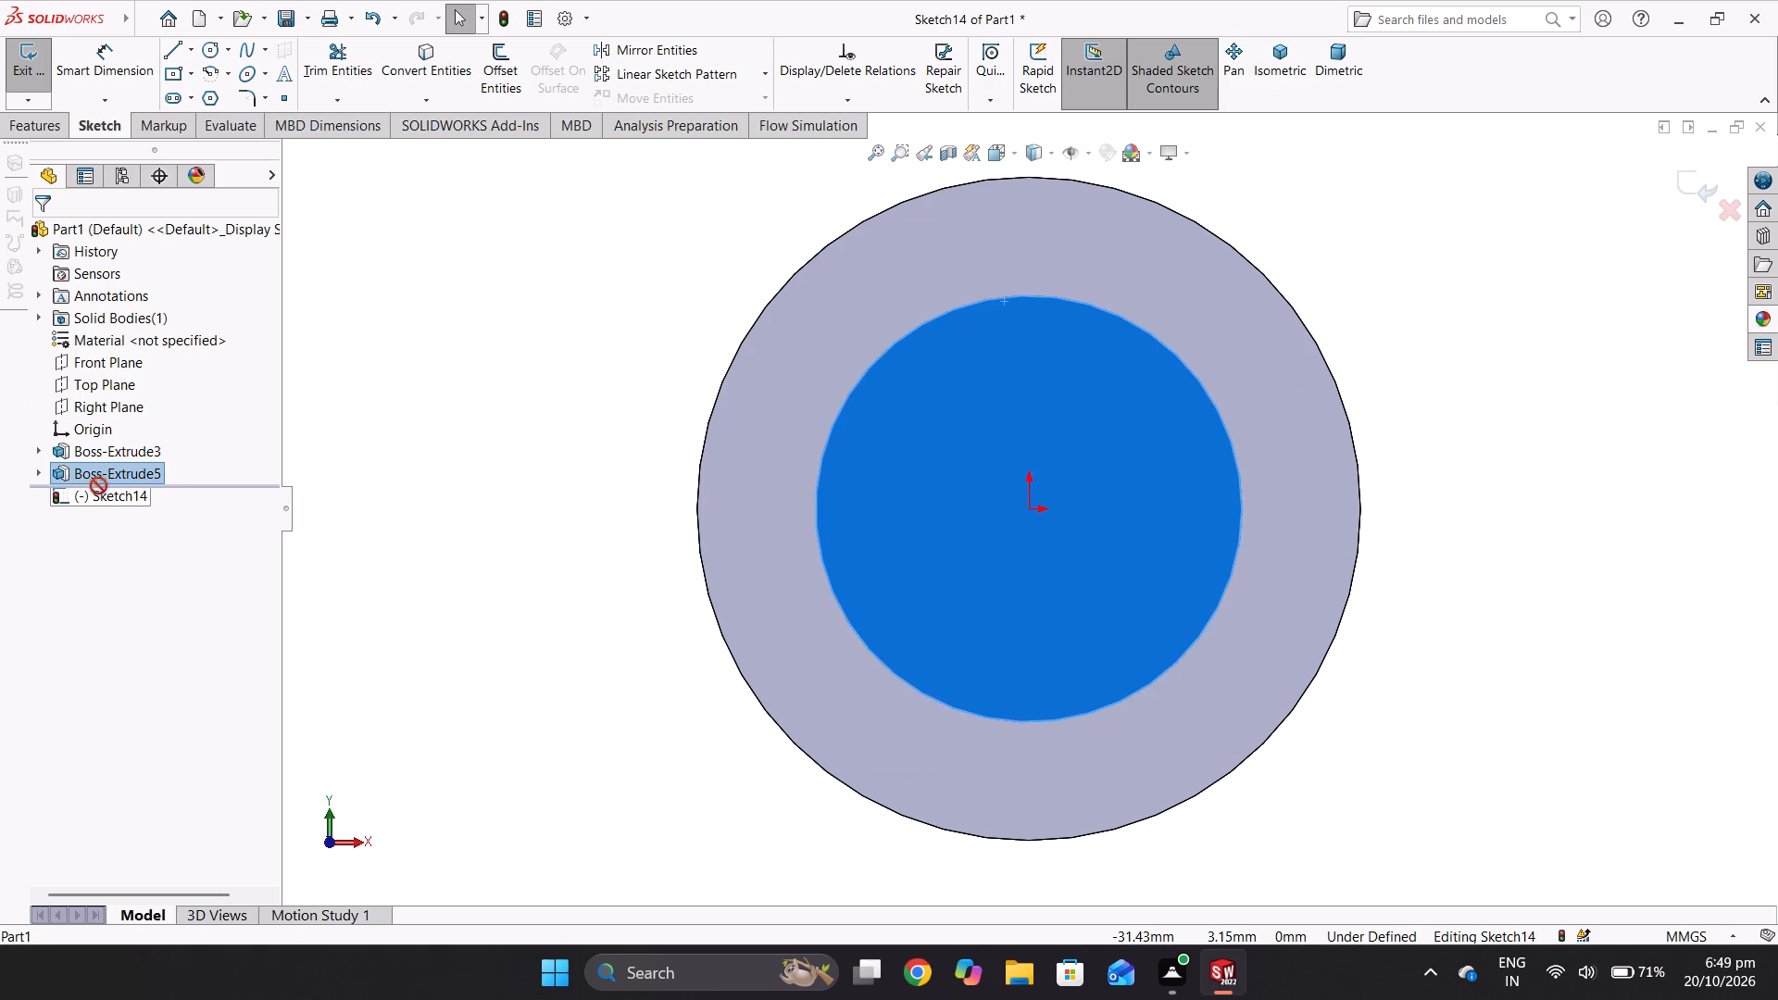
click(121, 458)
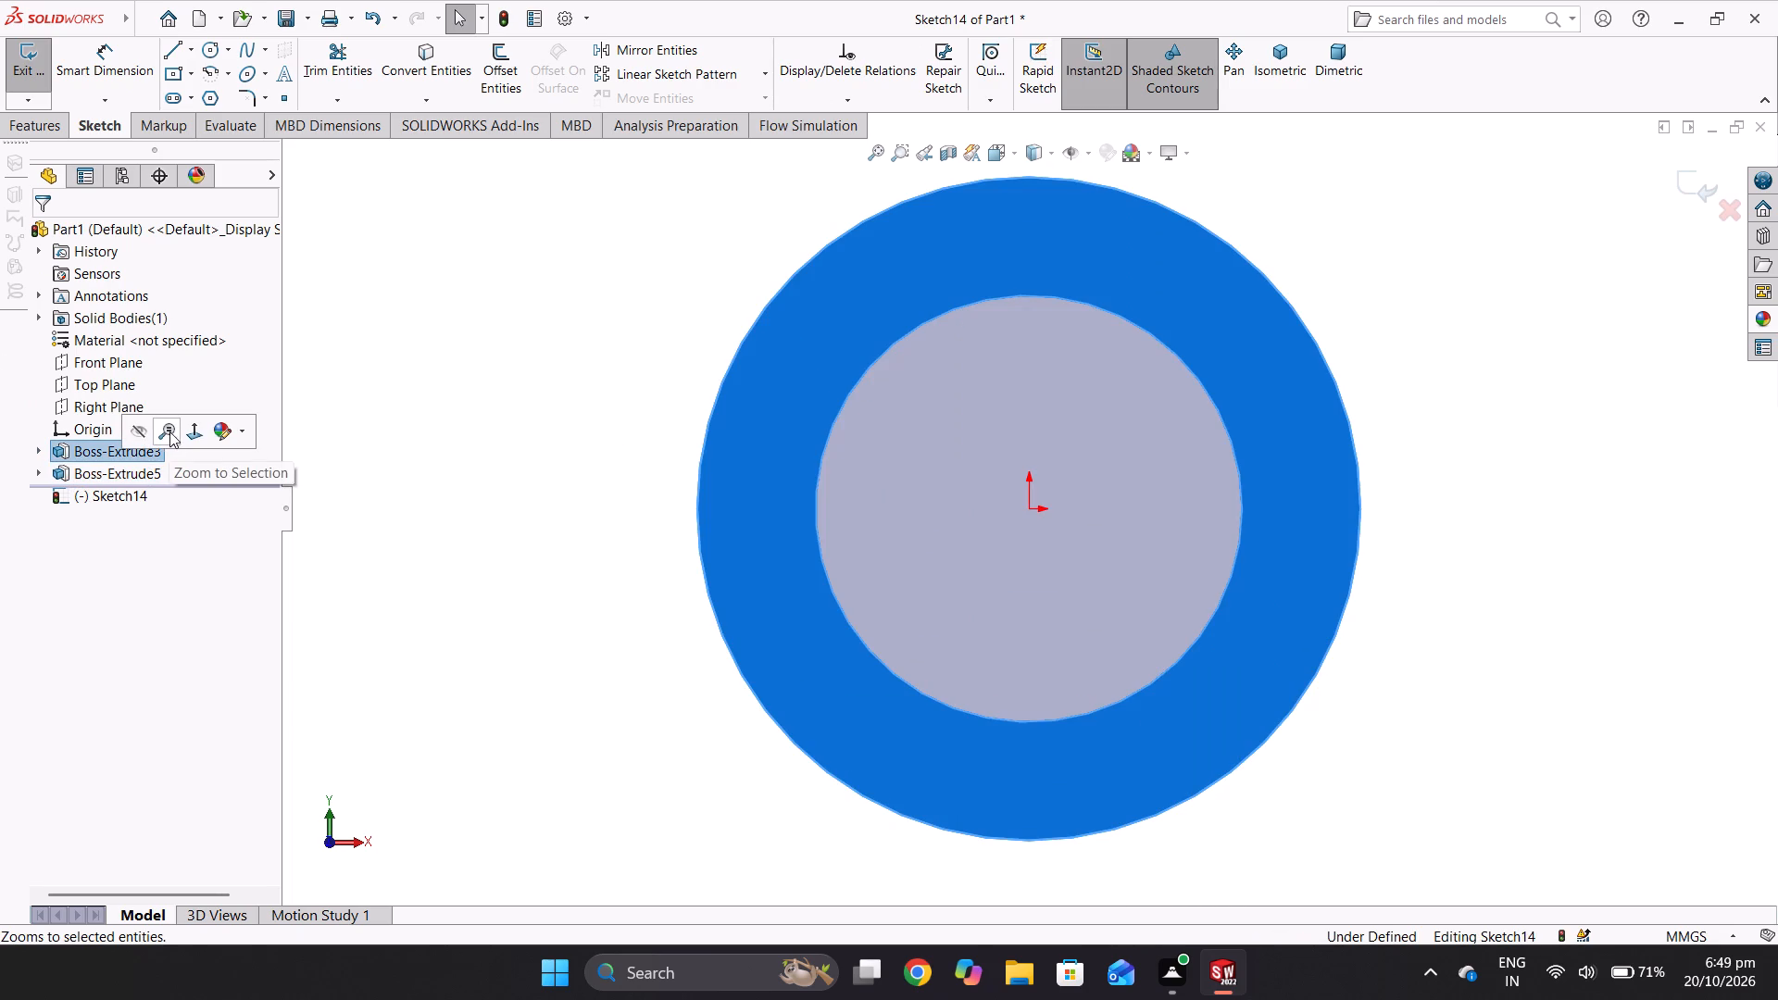
Undo the two-direction Through All extrusion of the 18 mm circle, going back to editing its sketch.
key(ctrl+z)
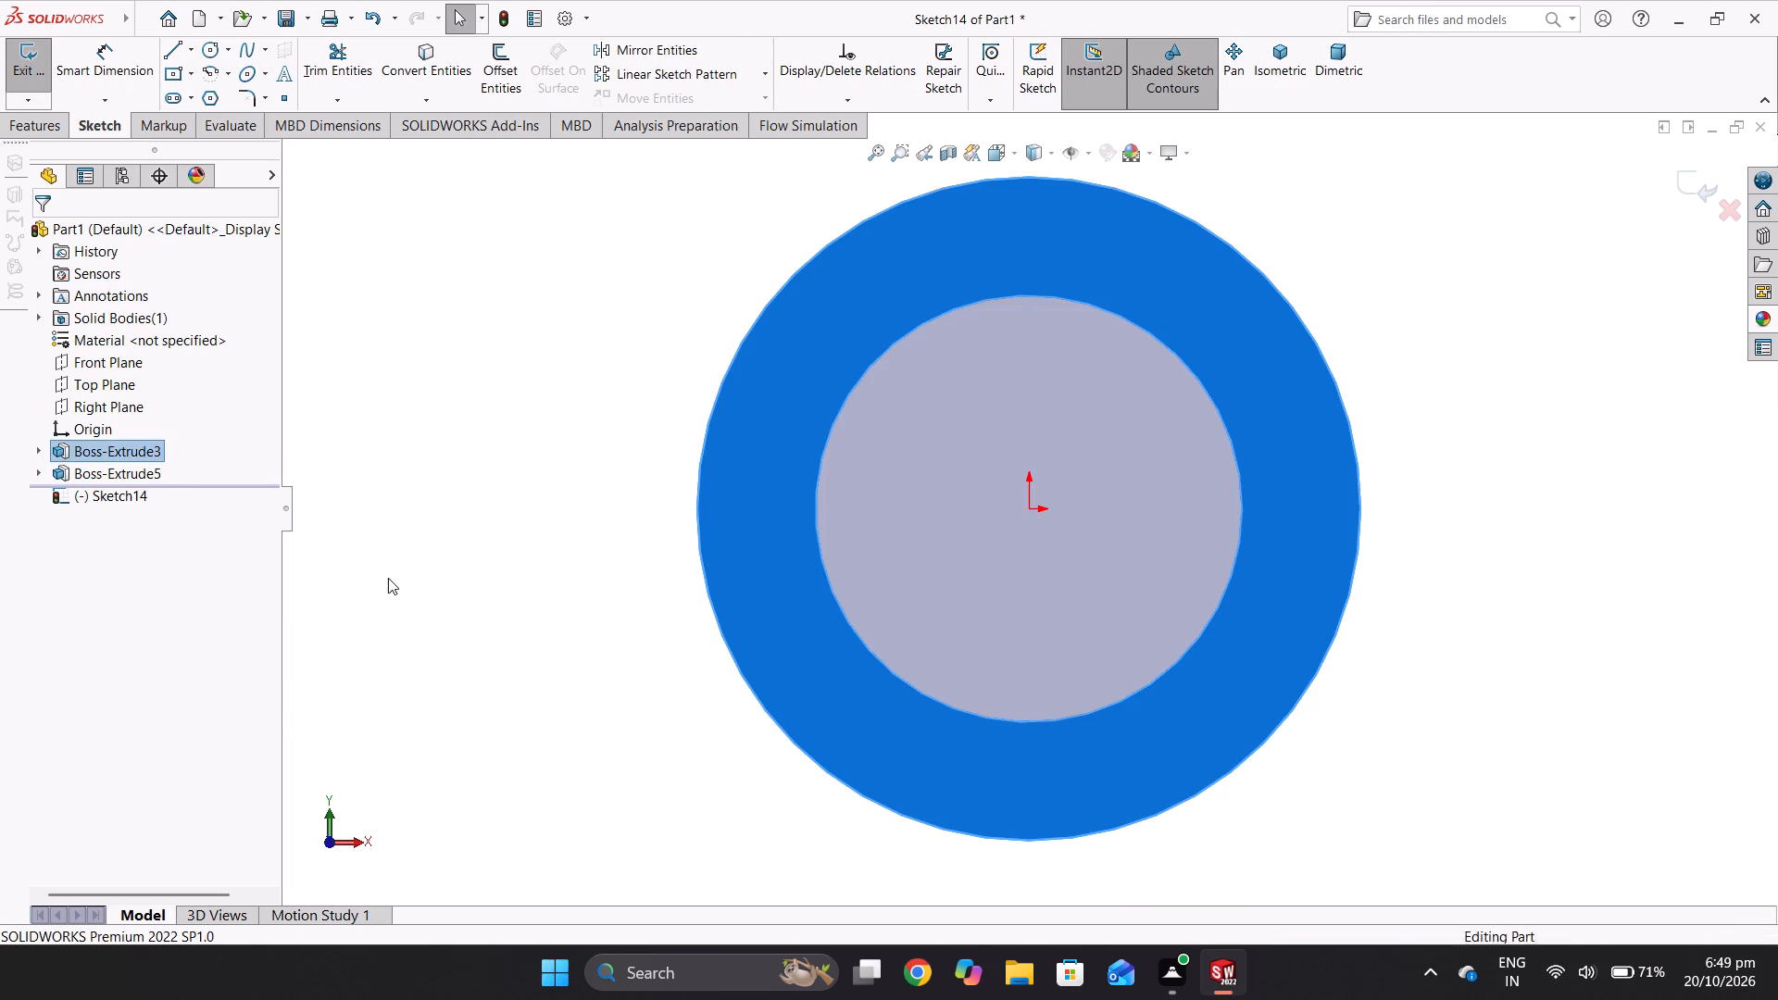
key(ctrl+z)
key(ctrl+z)
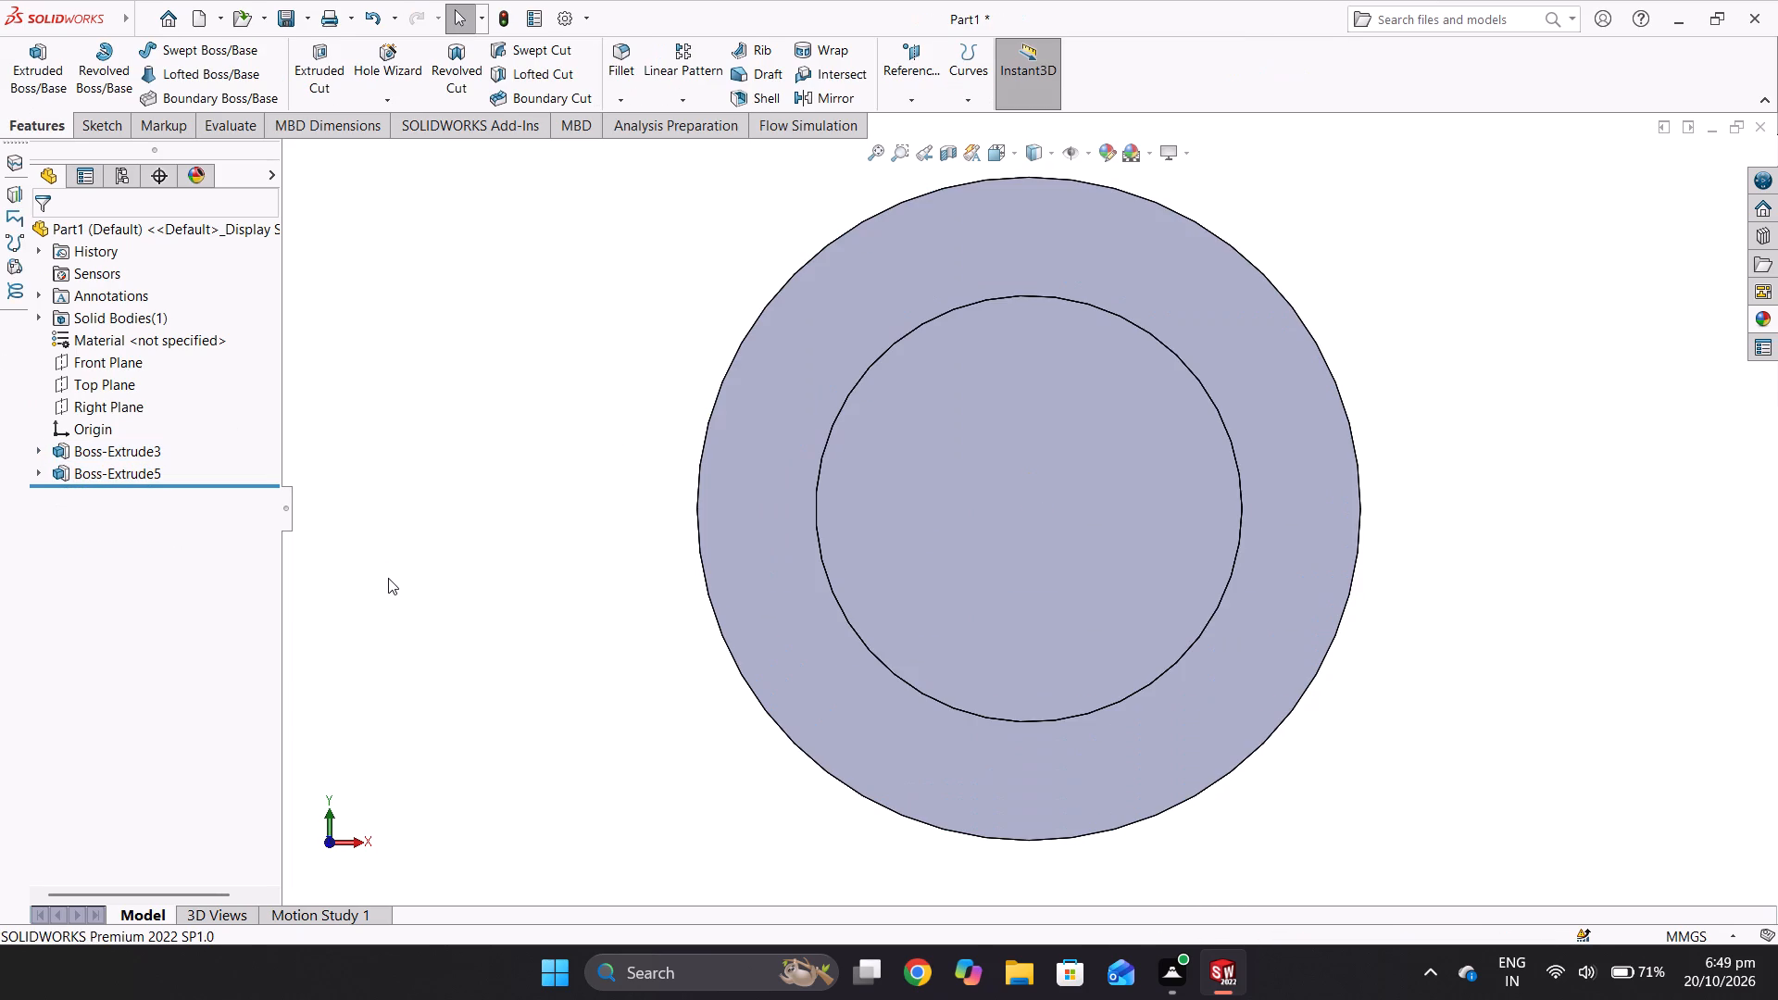
key(ctrl+z)
key(space)
text(b)
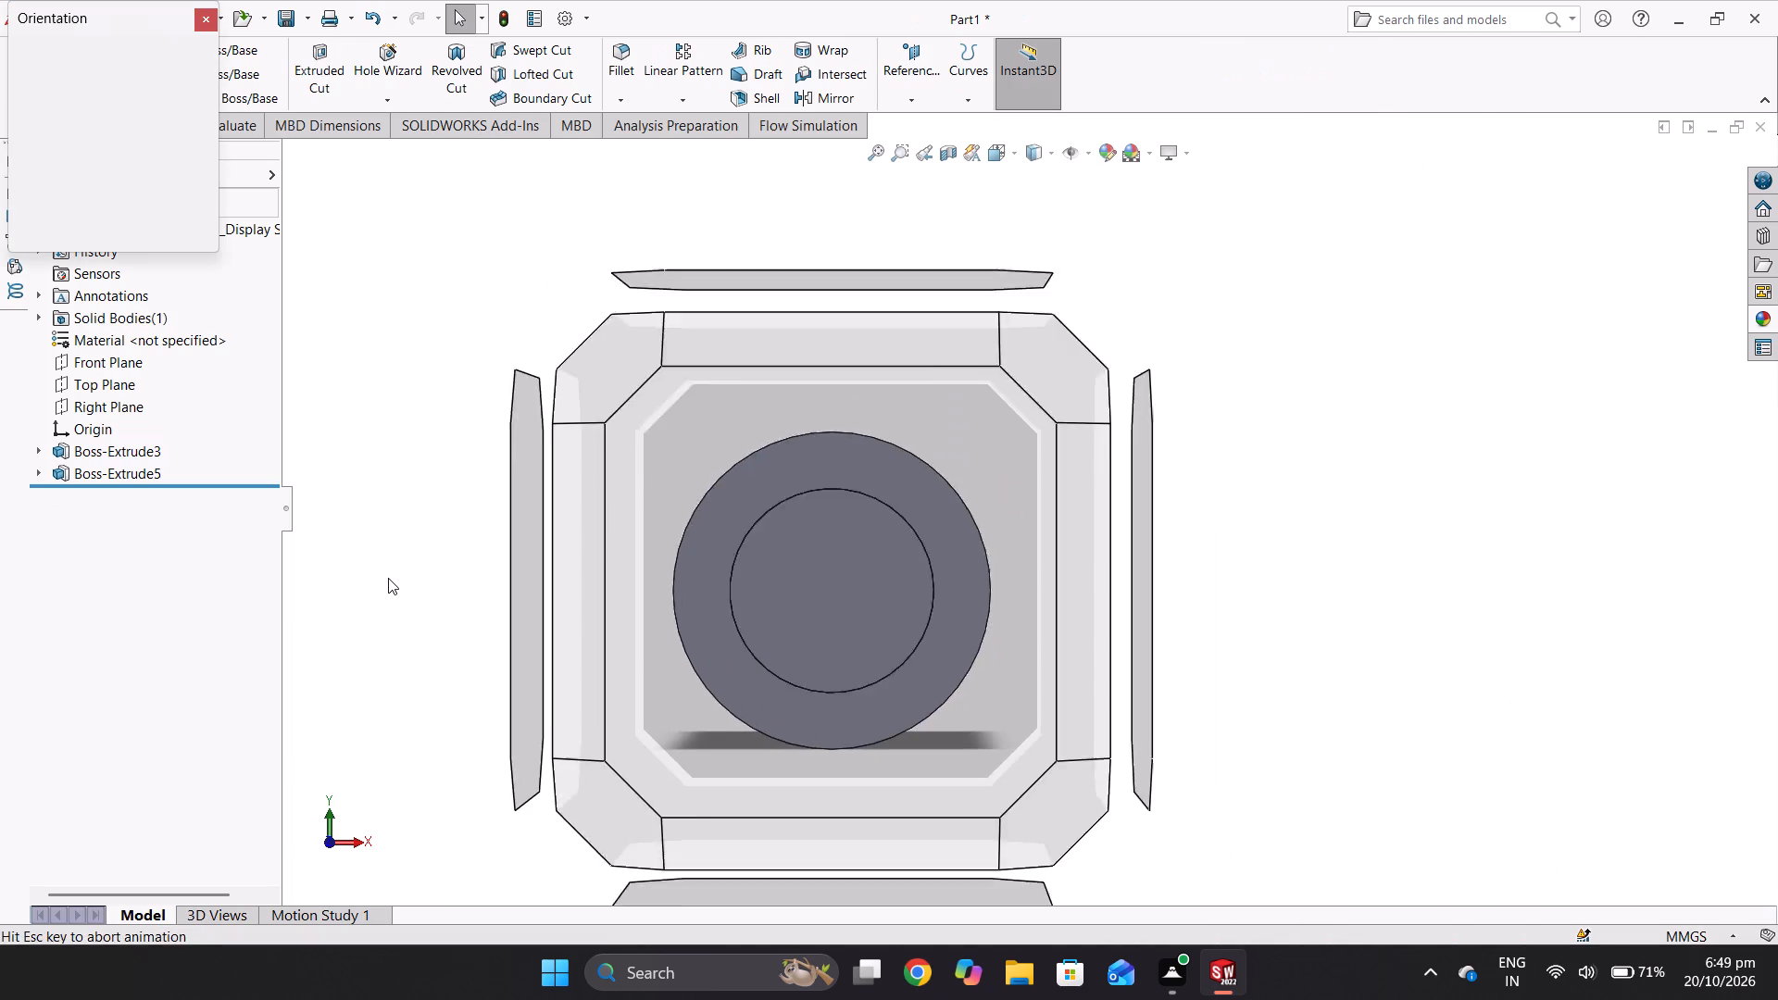
key(ctrl+z)
key(ctrl+z)
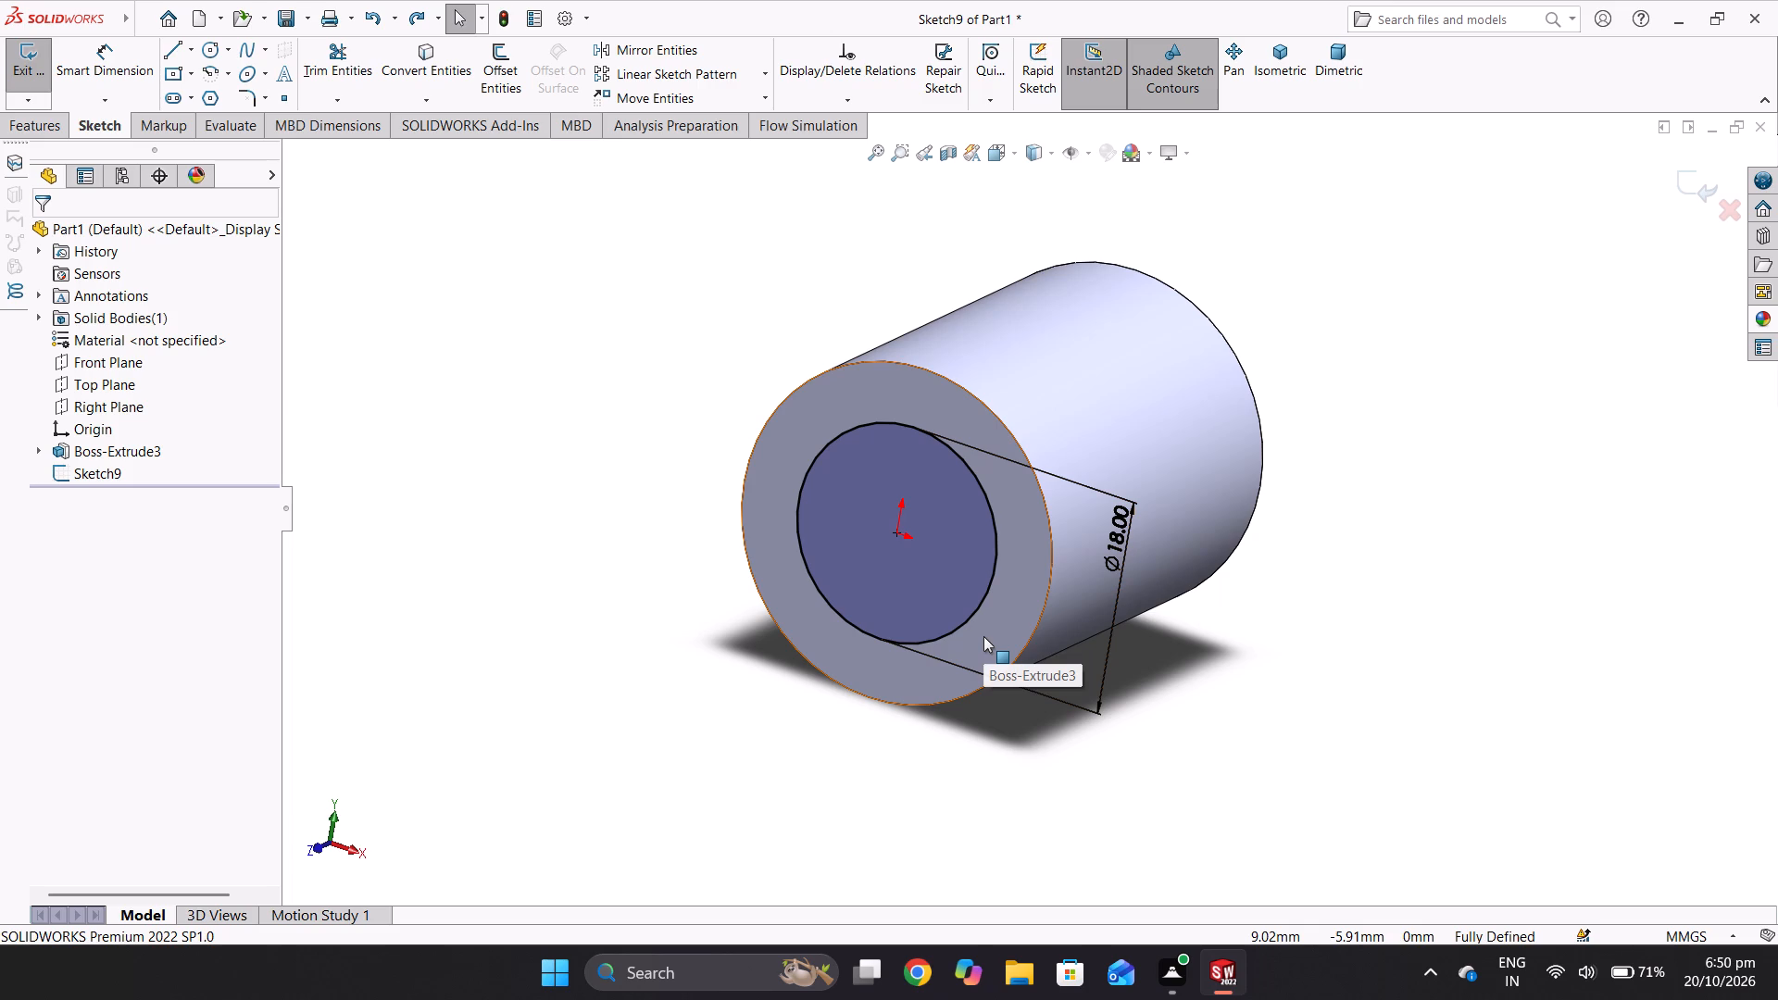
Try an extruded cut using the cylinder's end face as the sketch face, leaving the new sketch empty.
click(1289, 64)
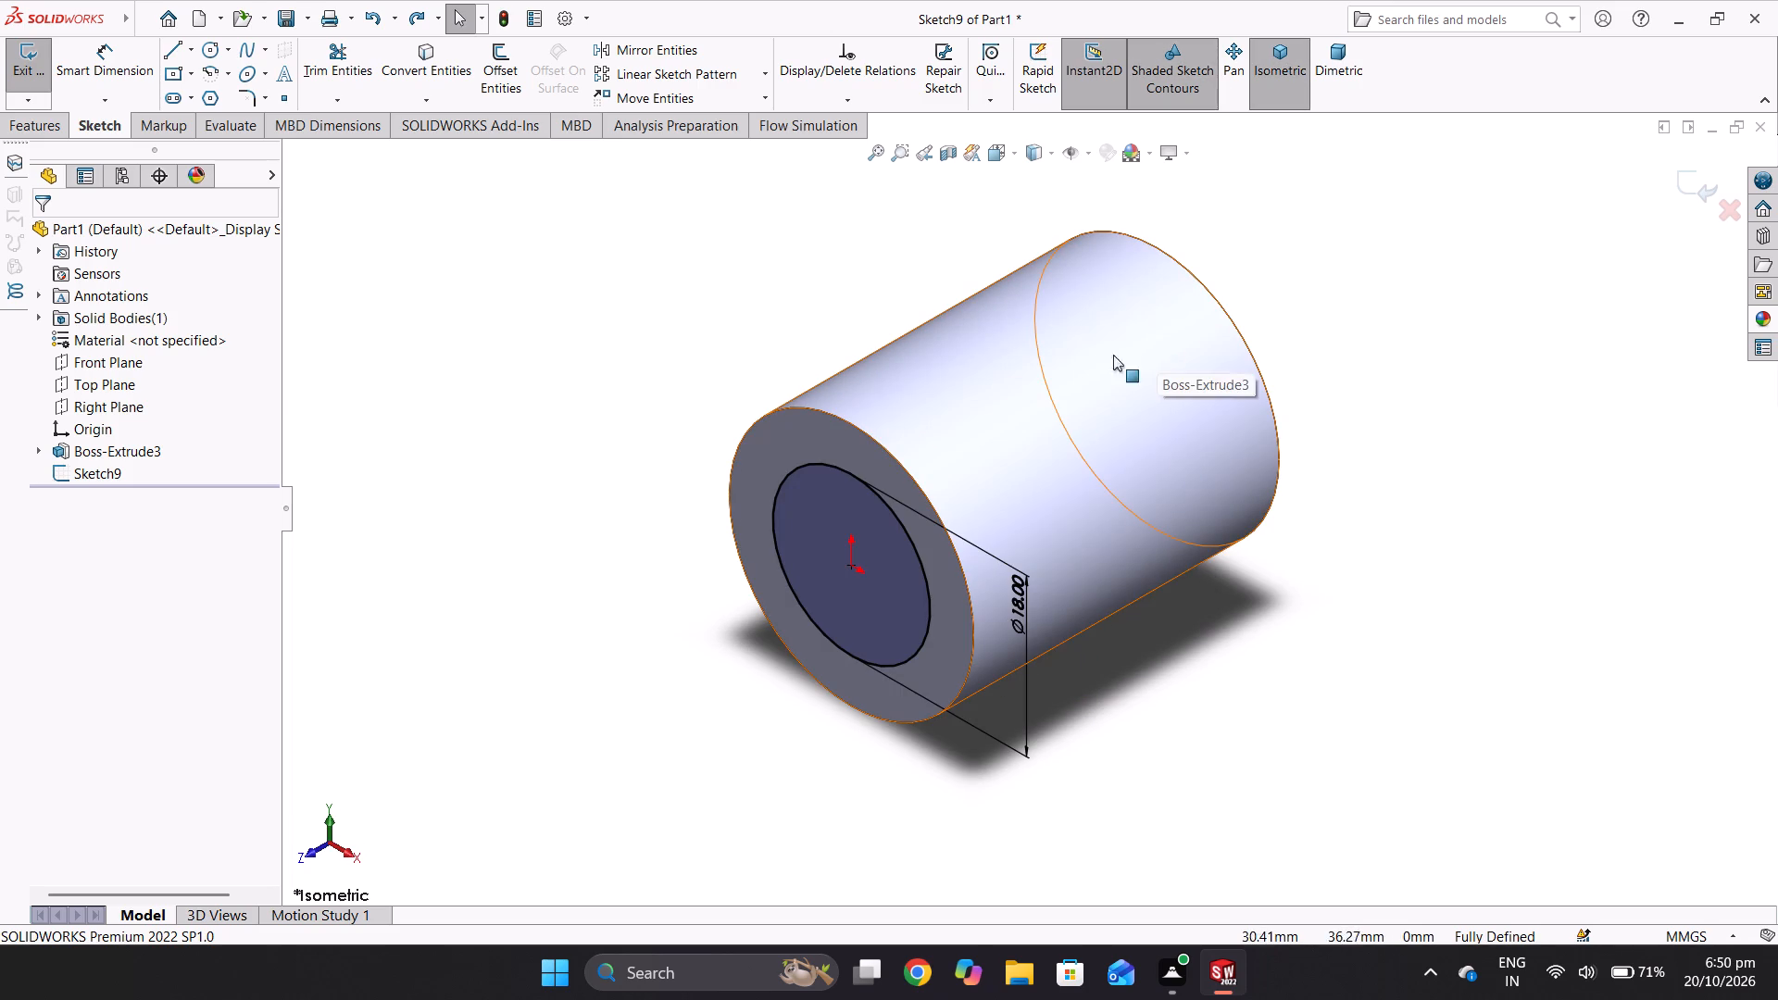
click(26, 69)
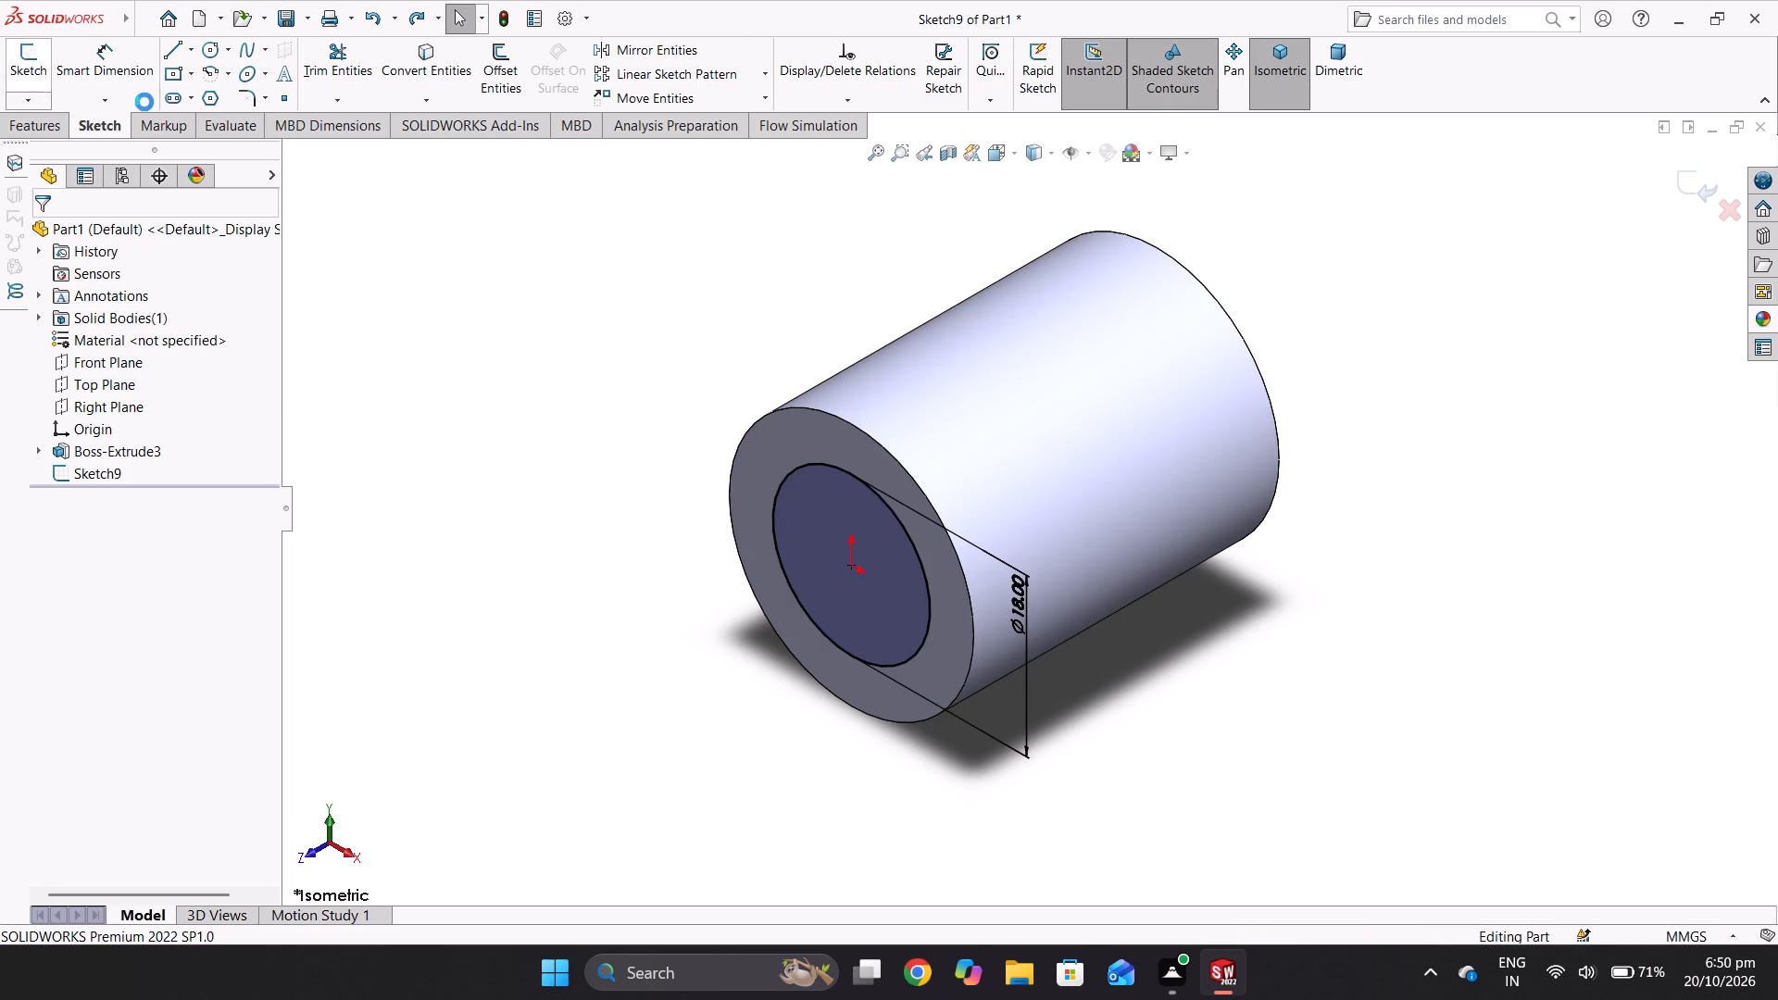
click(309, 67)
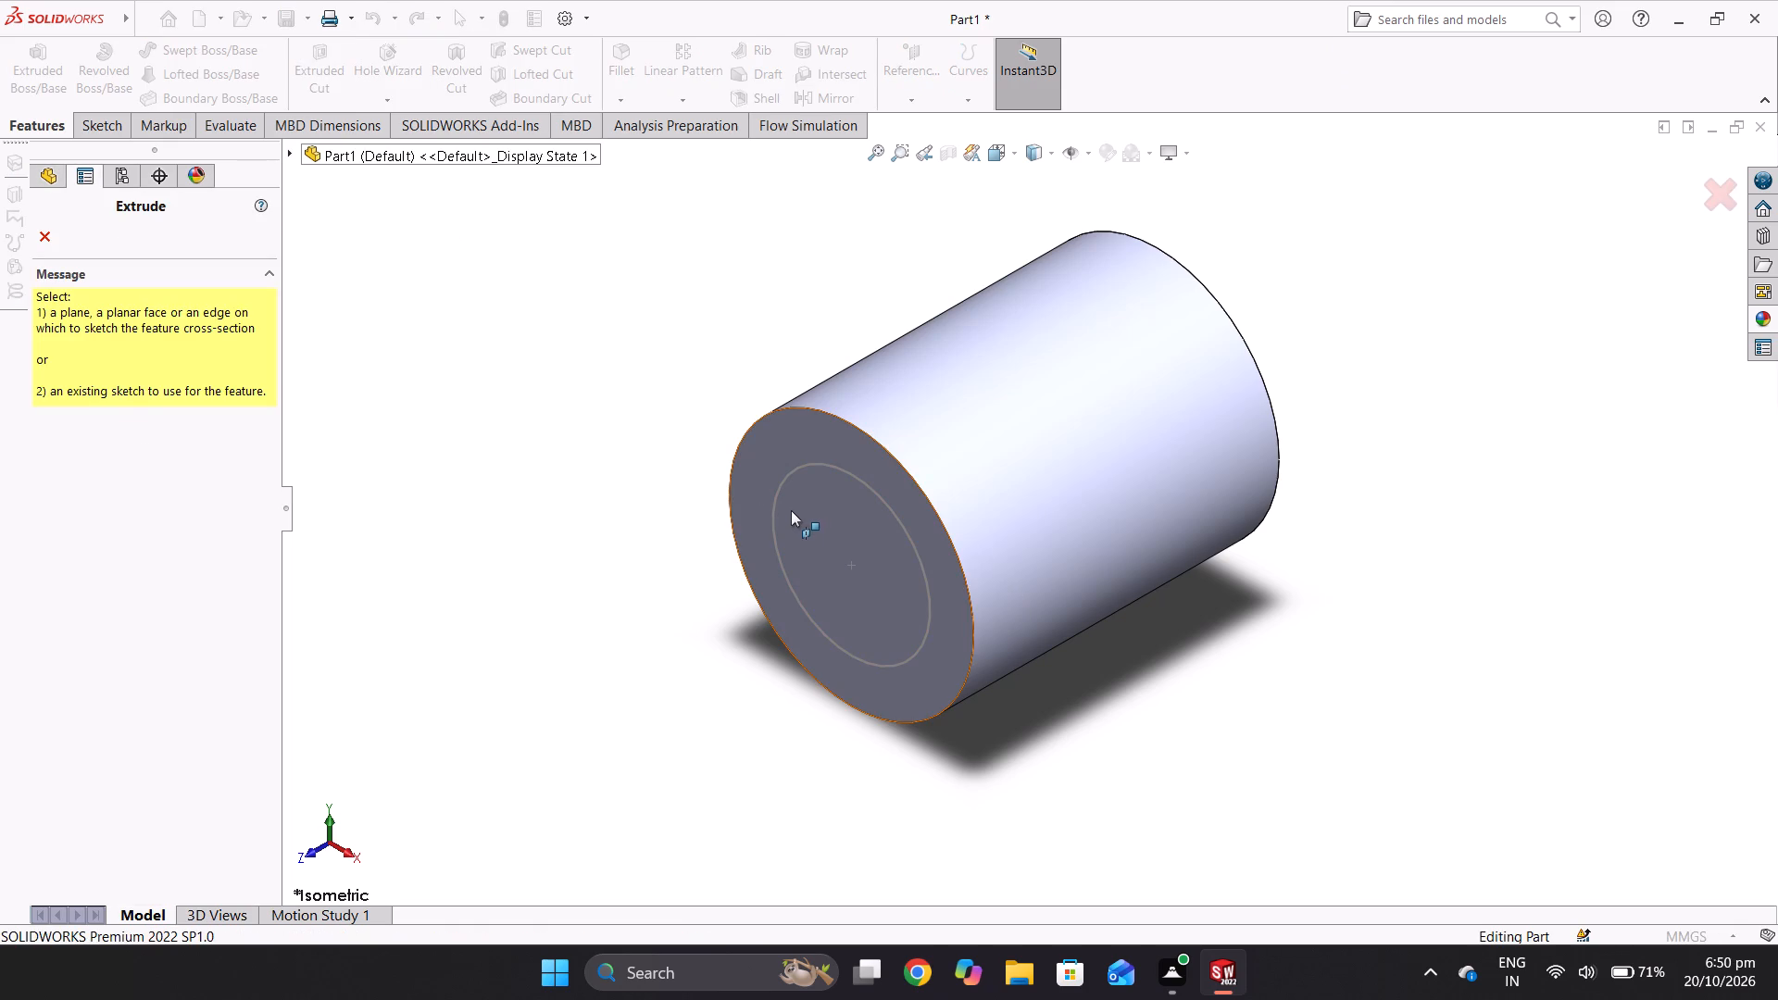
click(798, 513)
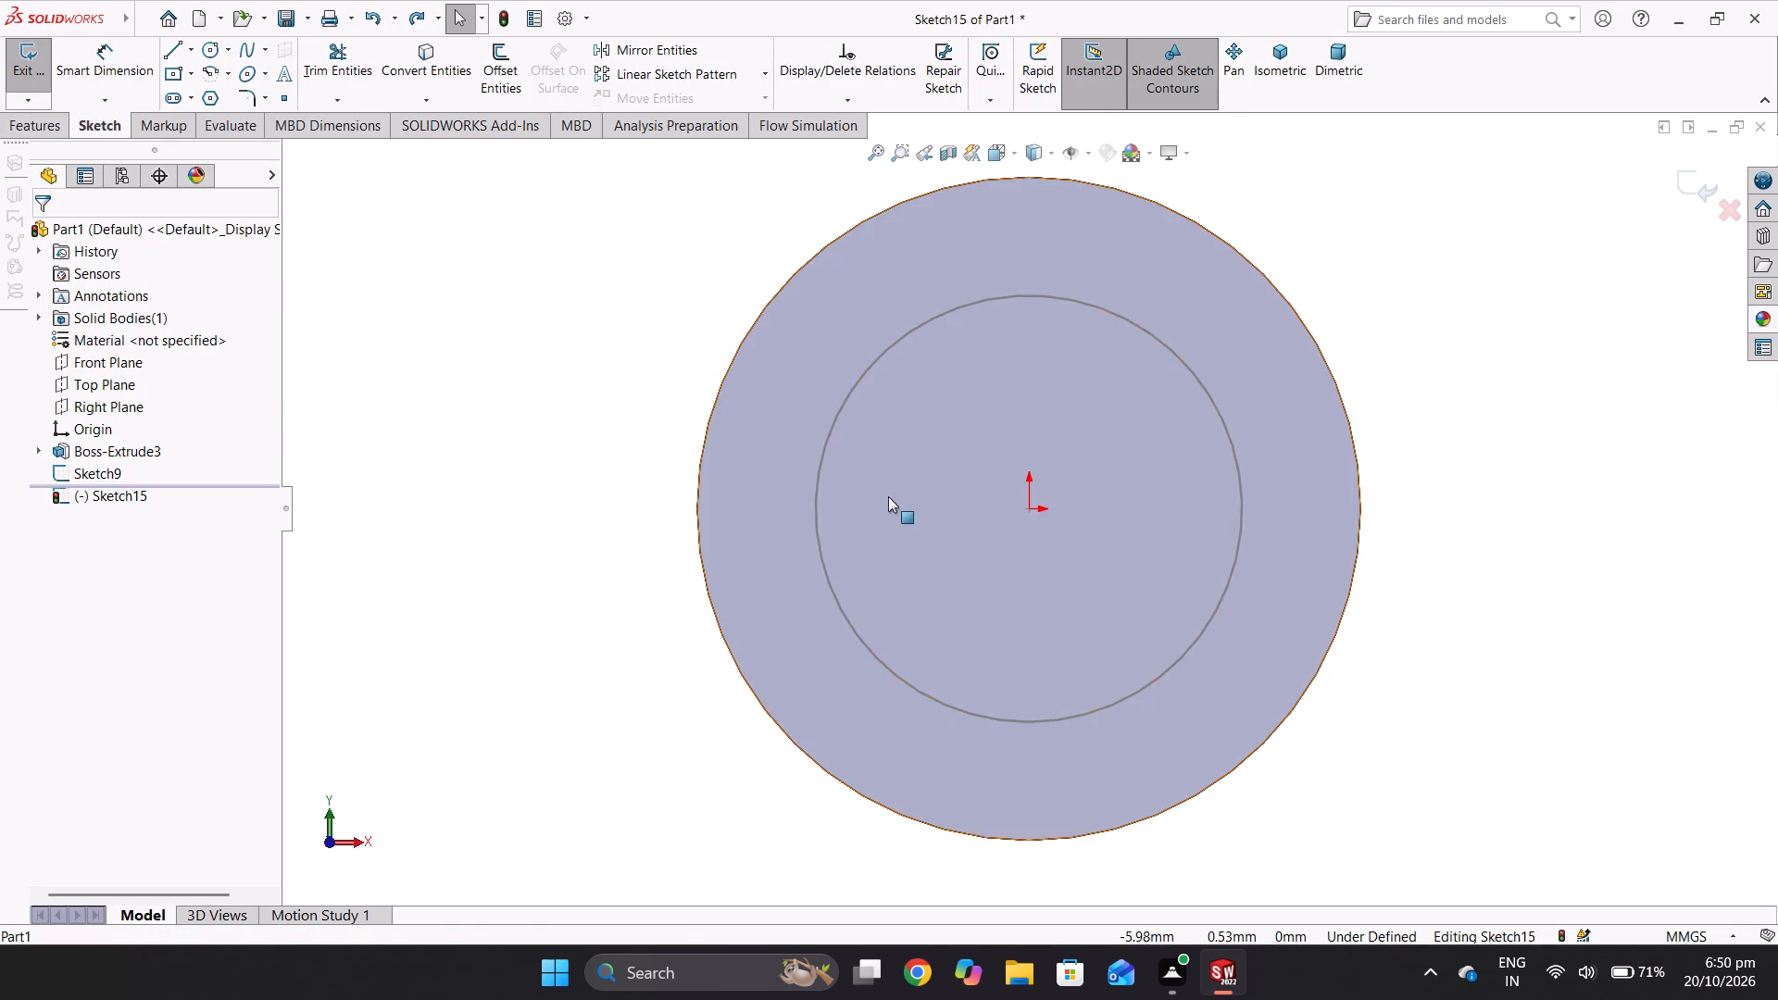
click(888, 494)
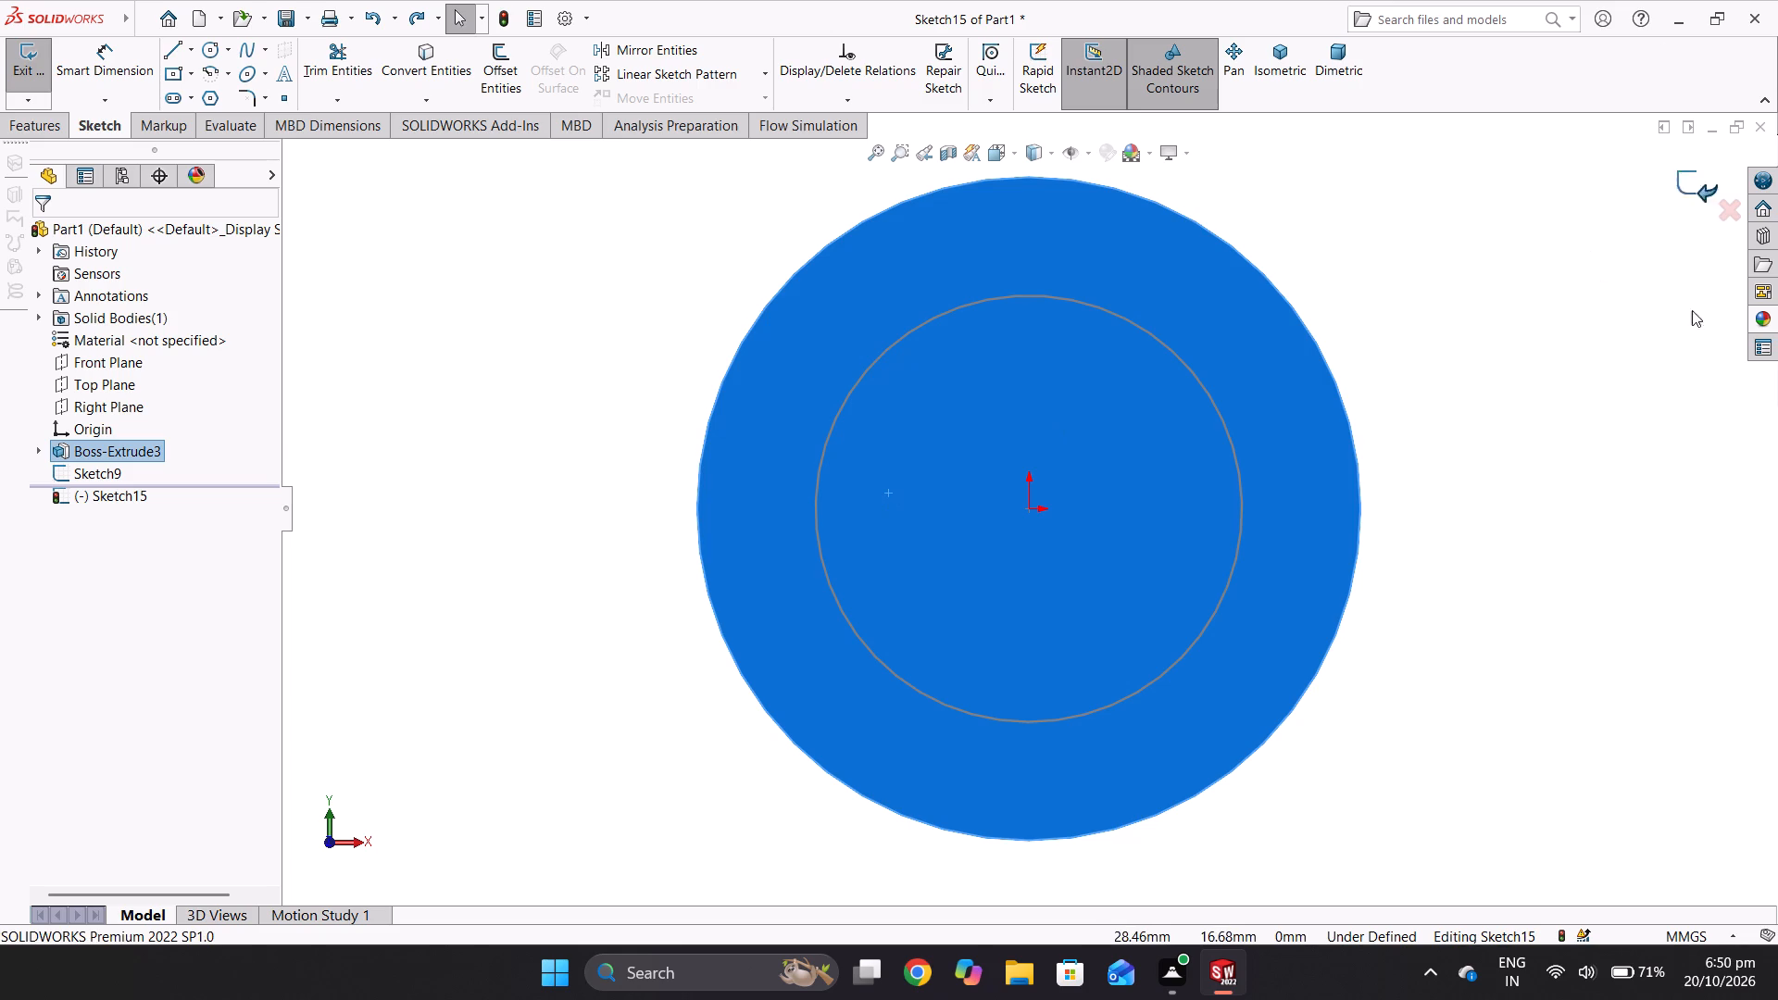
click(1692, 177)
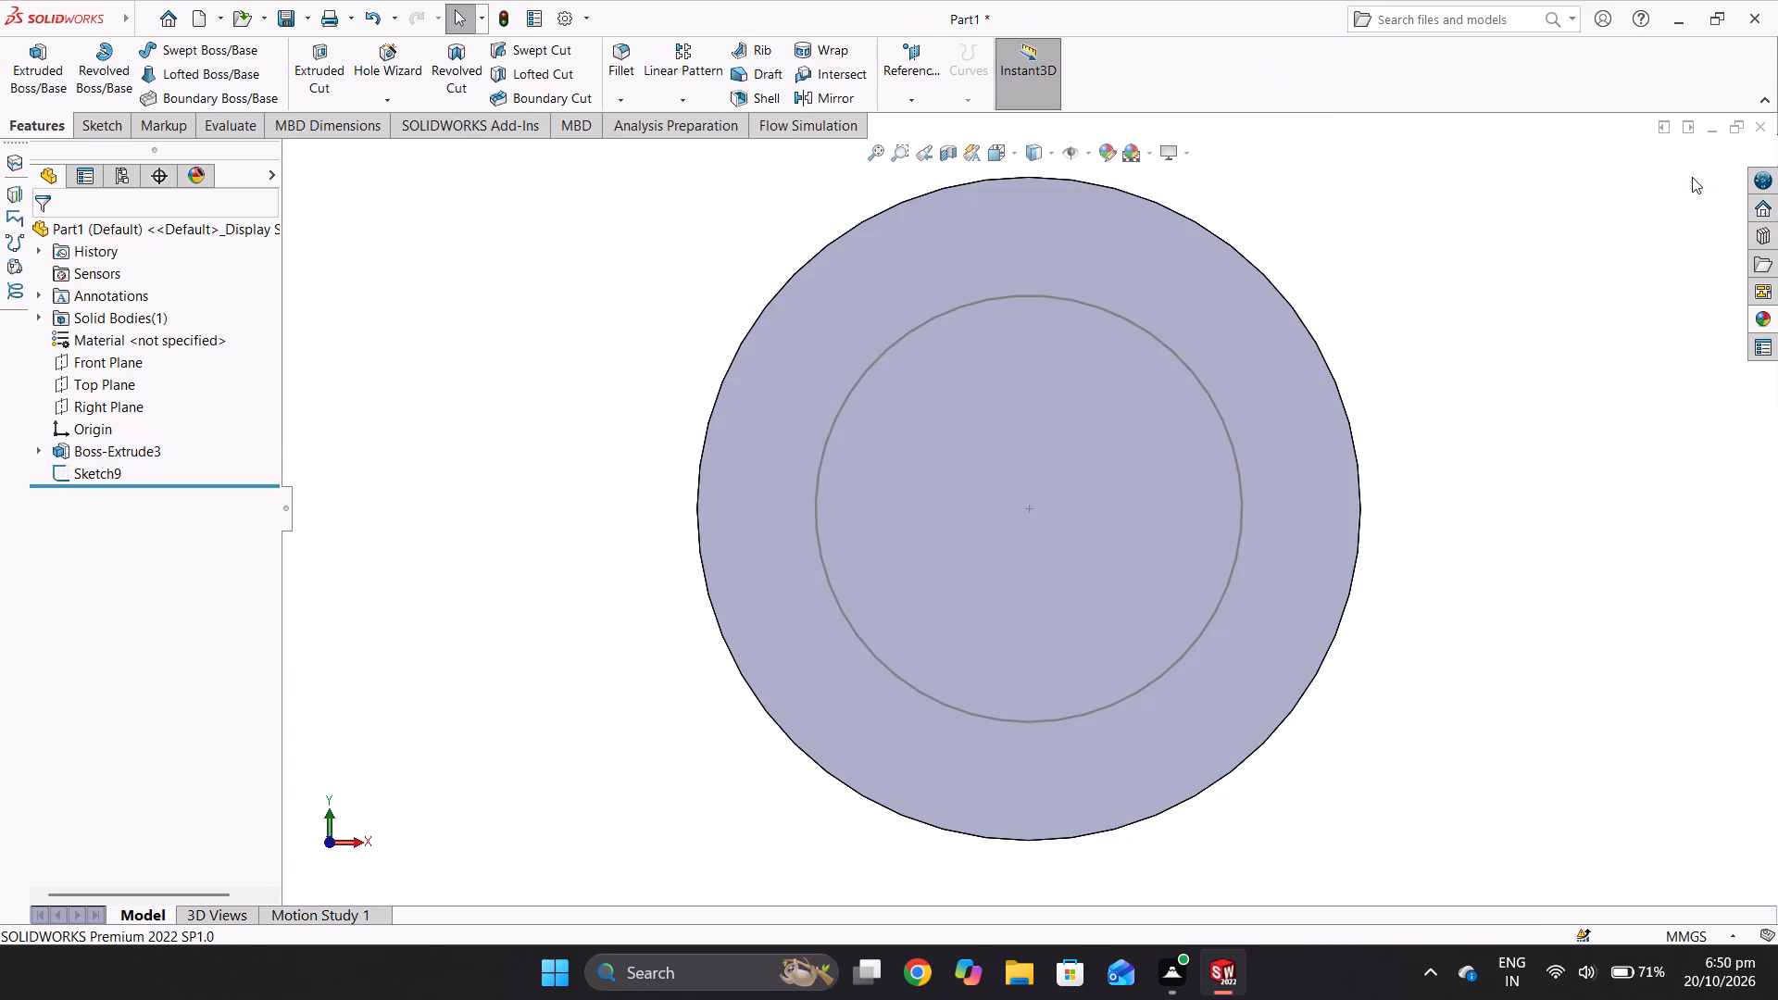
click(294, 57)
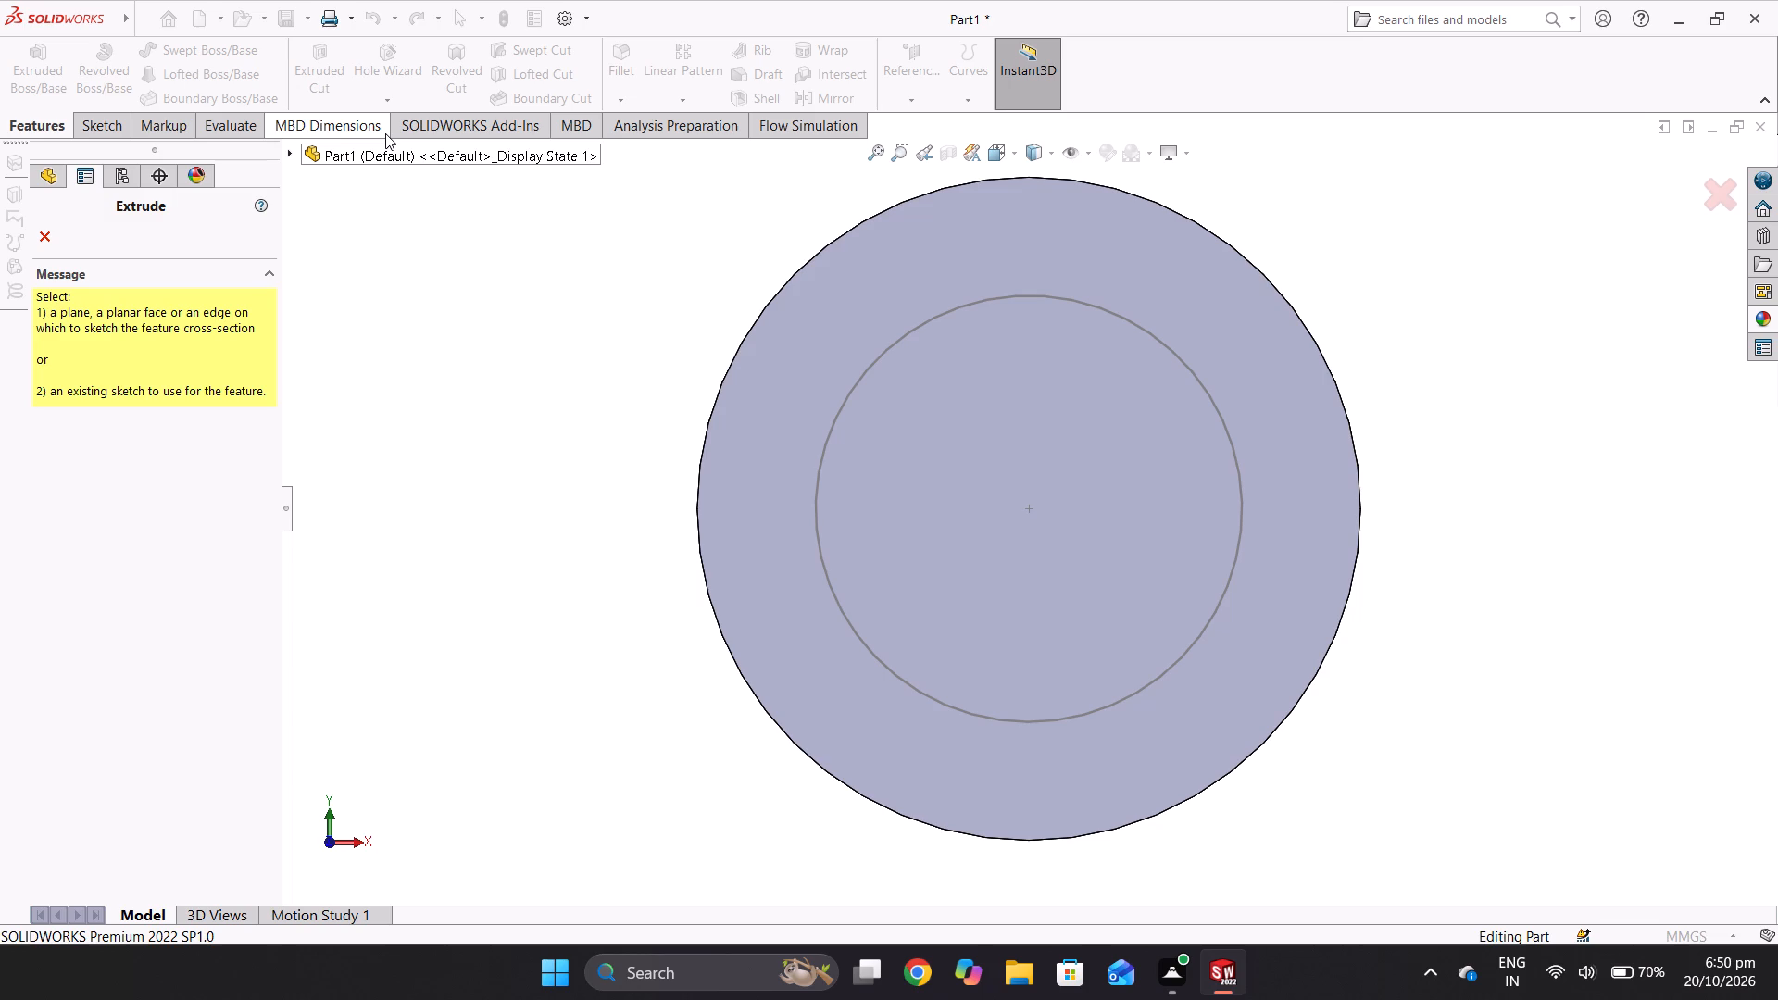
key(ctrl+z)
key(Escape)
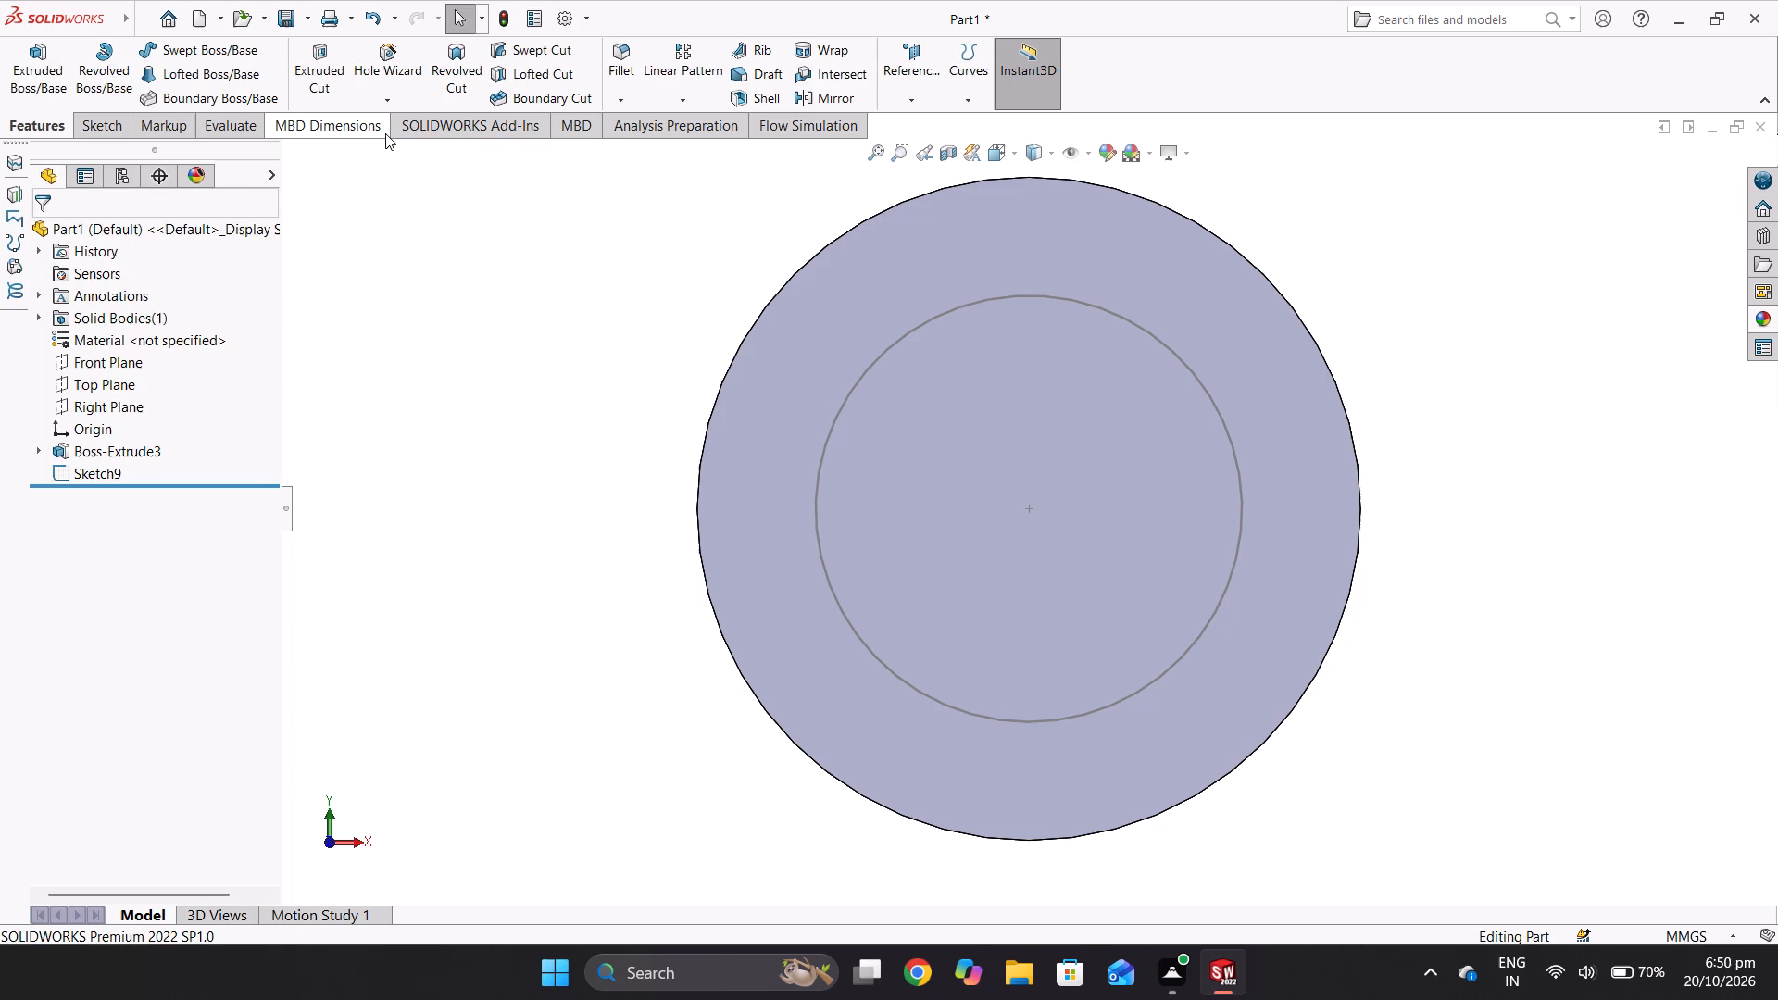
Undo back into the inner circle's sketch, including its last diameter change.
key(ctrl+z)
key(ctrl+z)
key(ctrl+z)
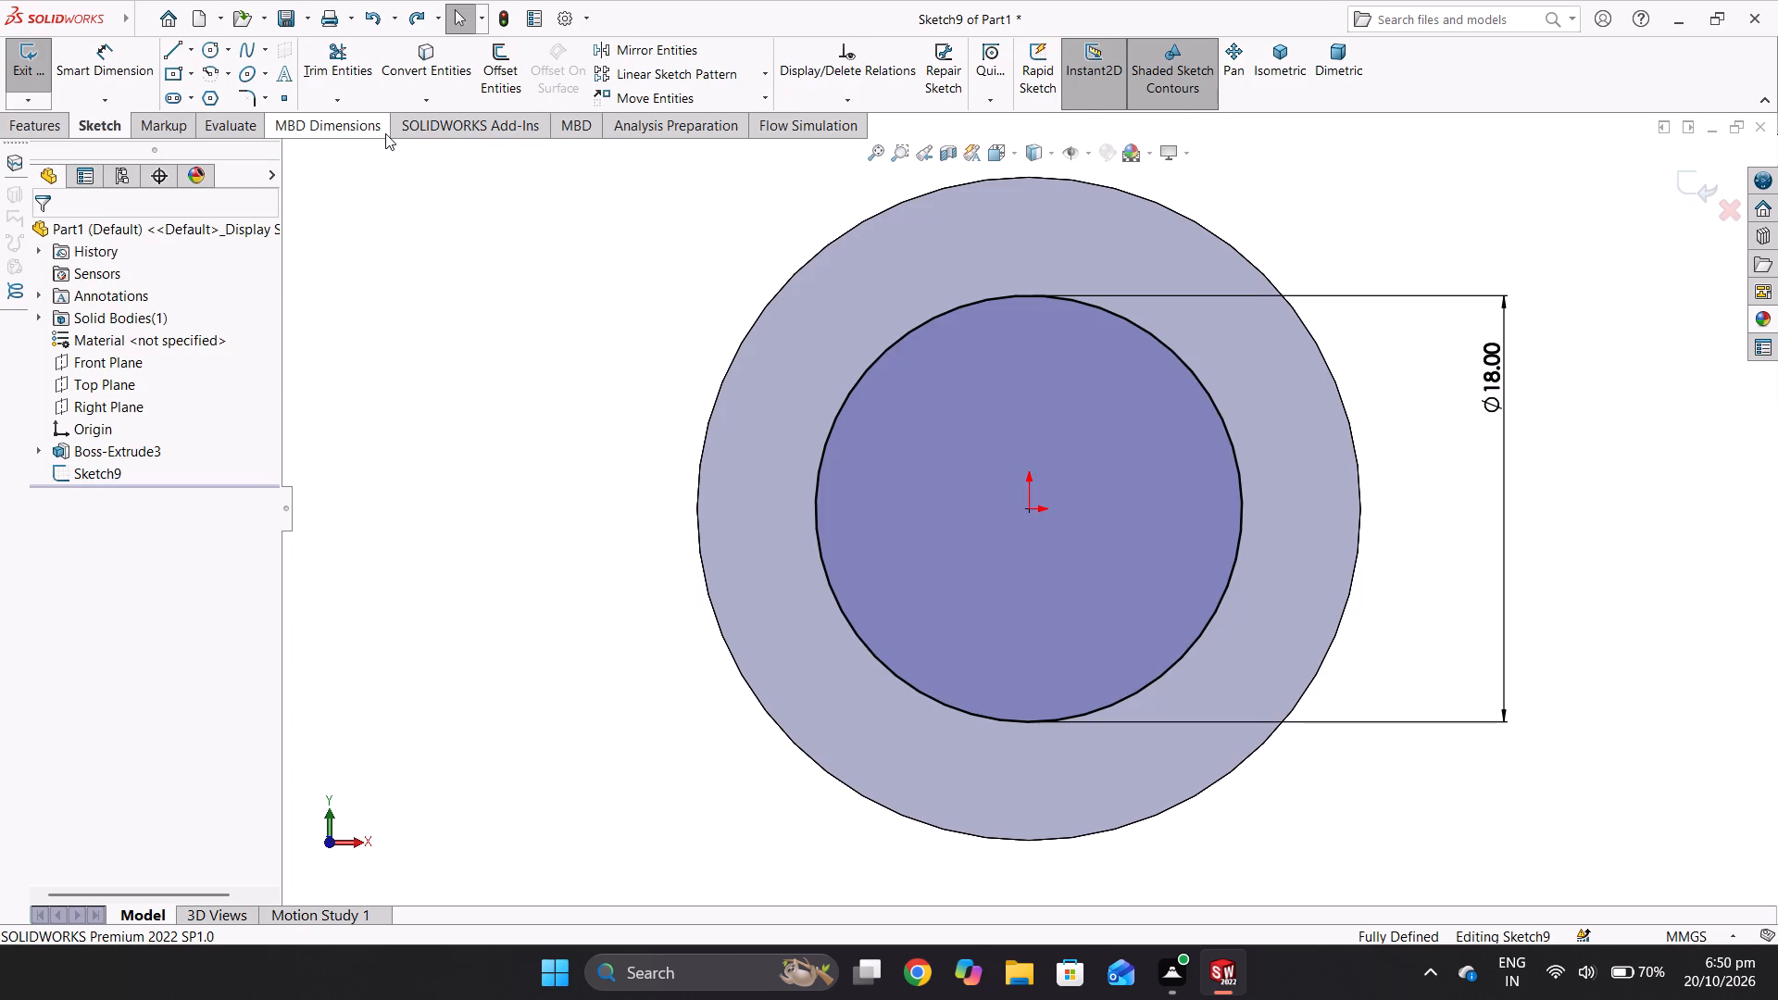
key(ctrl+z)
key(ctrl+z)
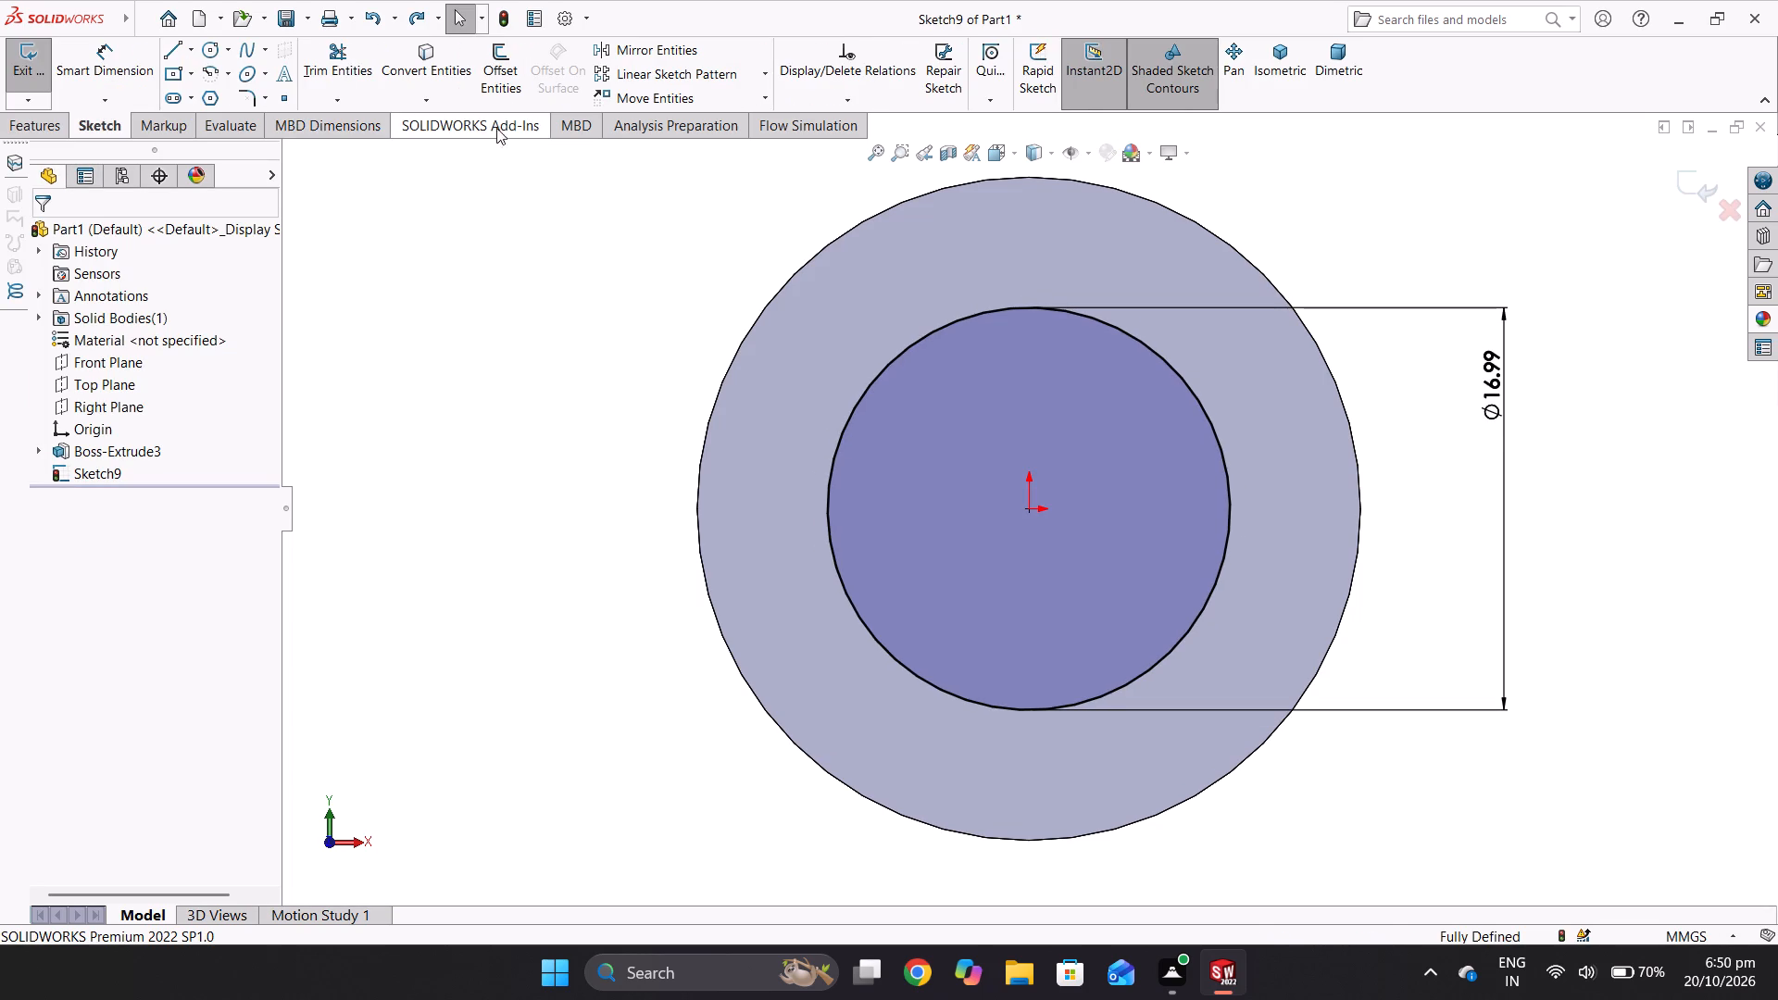
Set the inner circle's diameter to 18 mm and leave the sketch.
click(1492, 386)
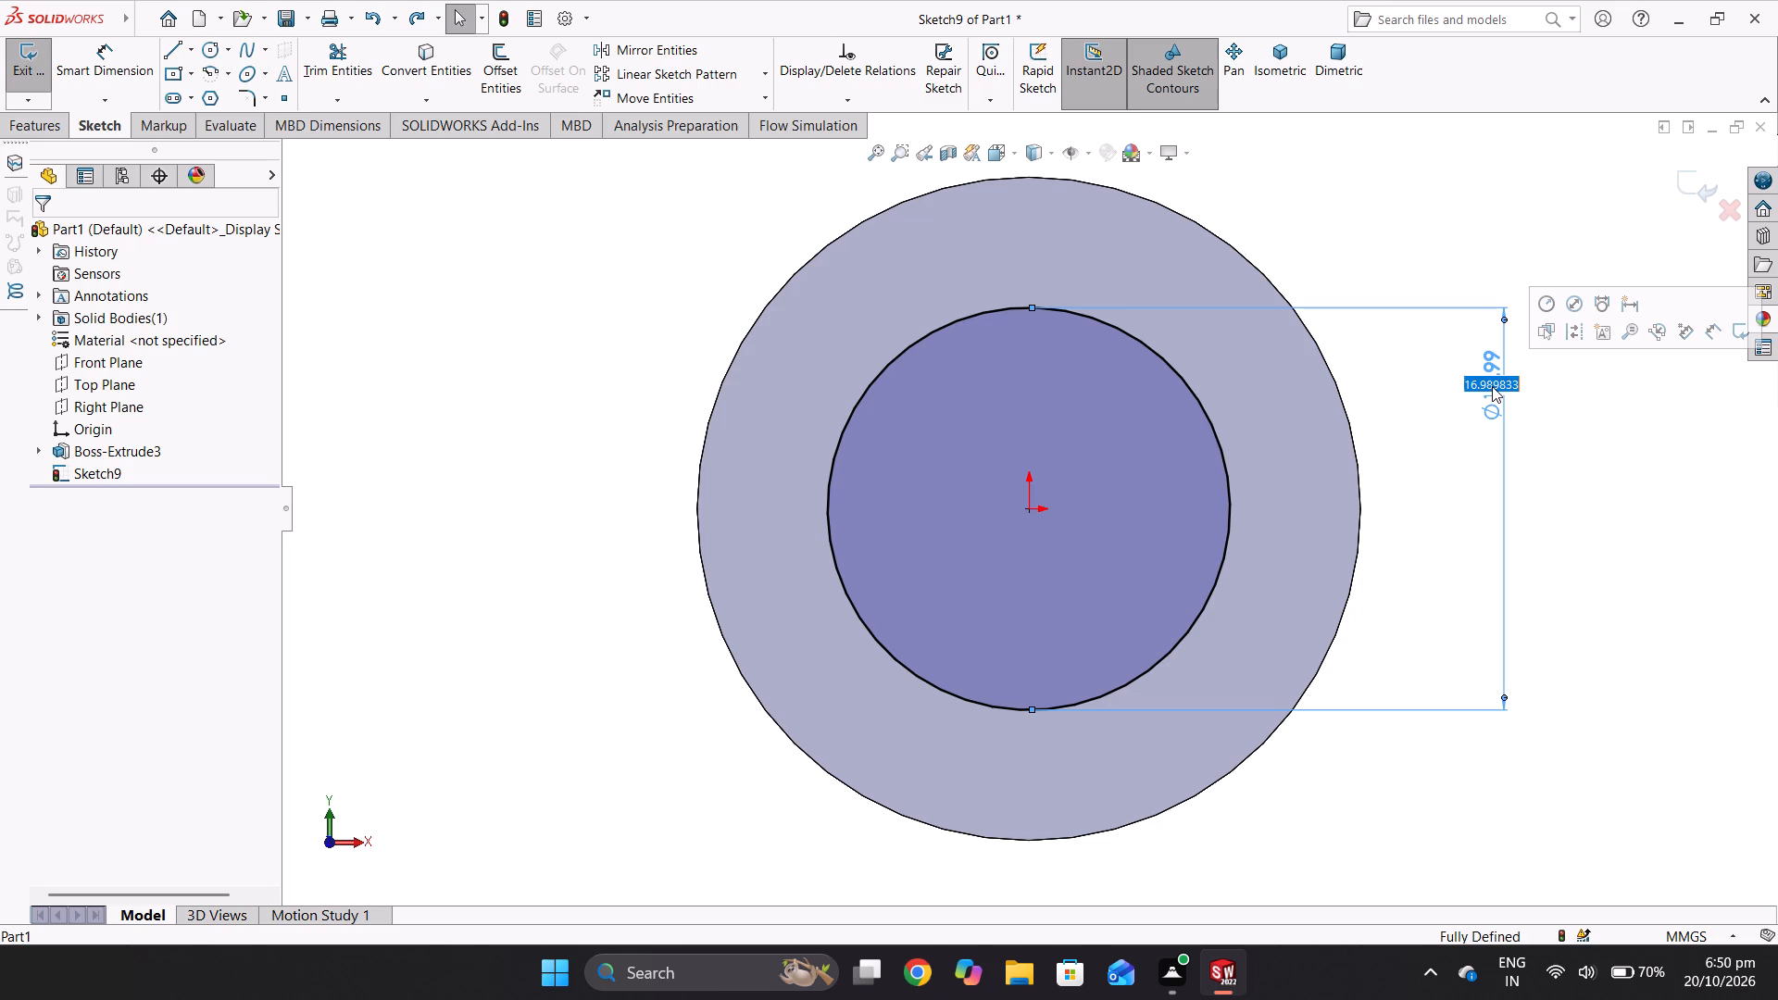
text(18)
key(Return)
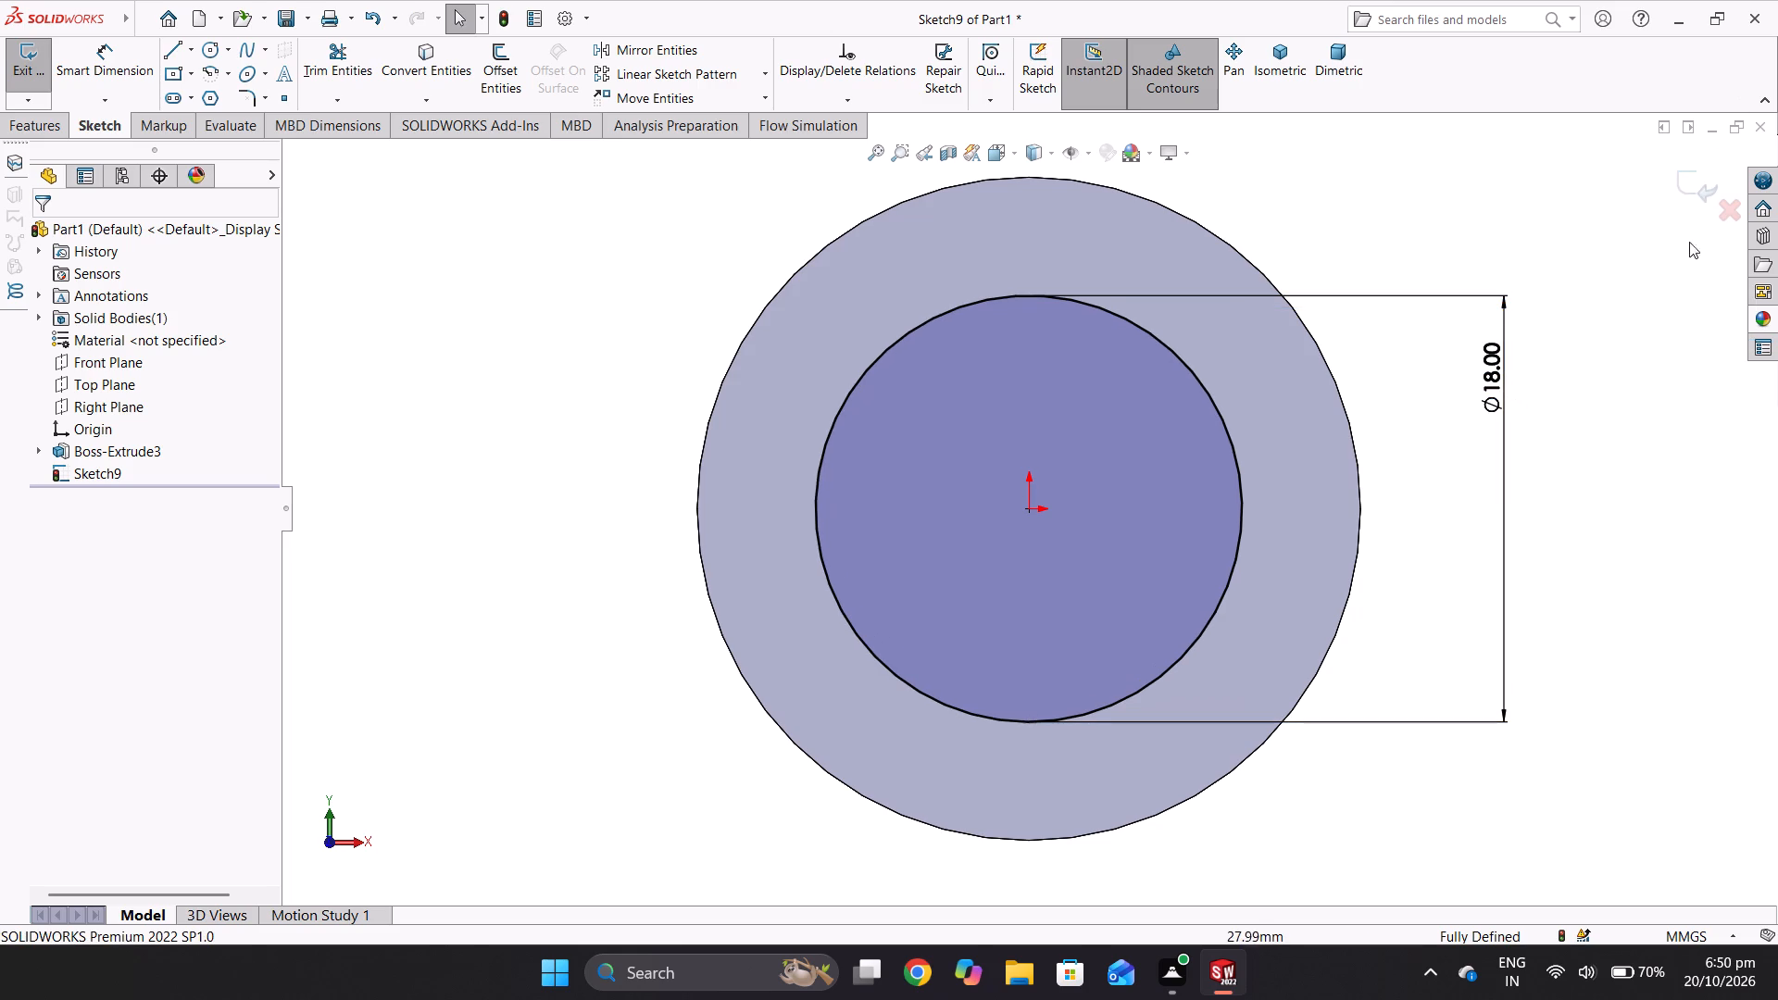
click(1694, 195)
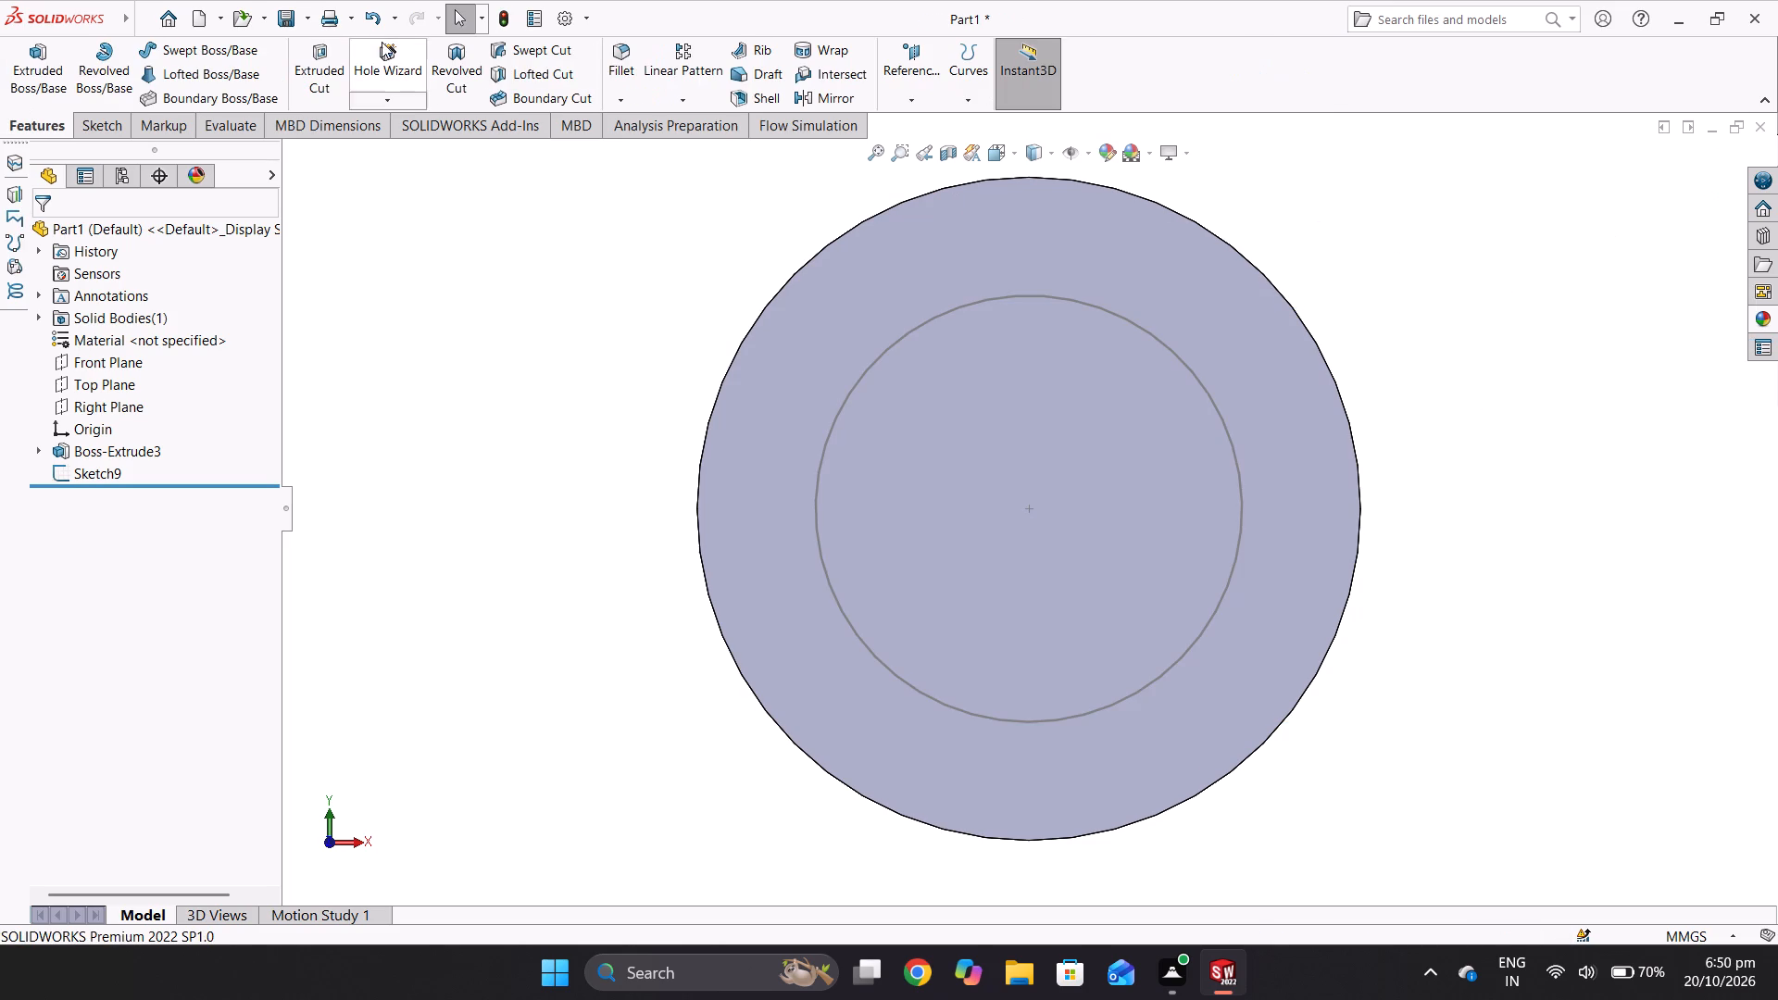
Make an extruded cut of the 18 mm circle with end condition Through All along the cylinder.
click(324, 40)
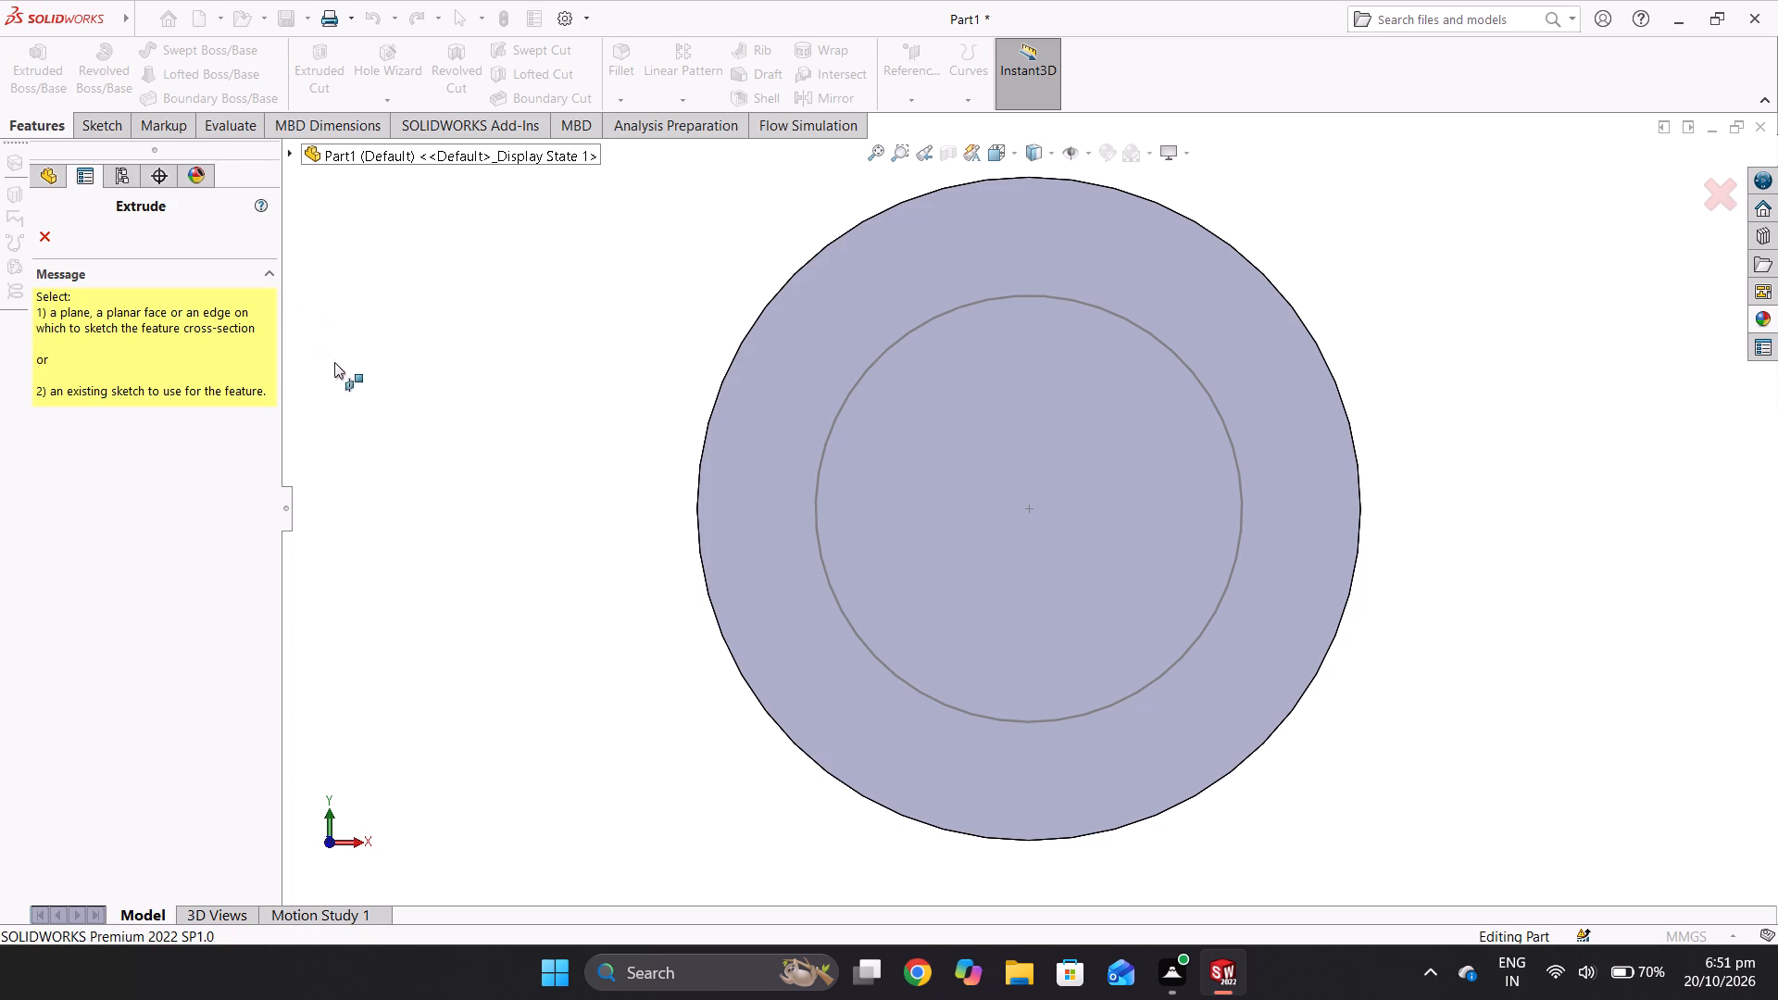
click(1159, 344)
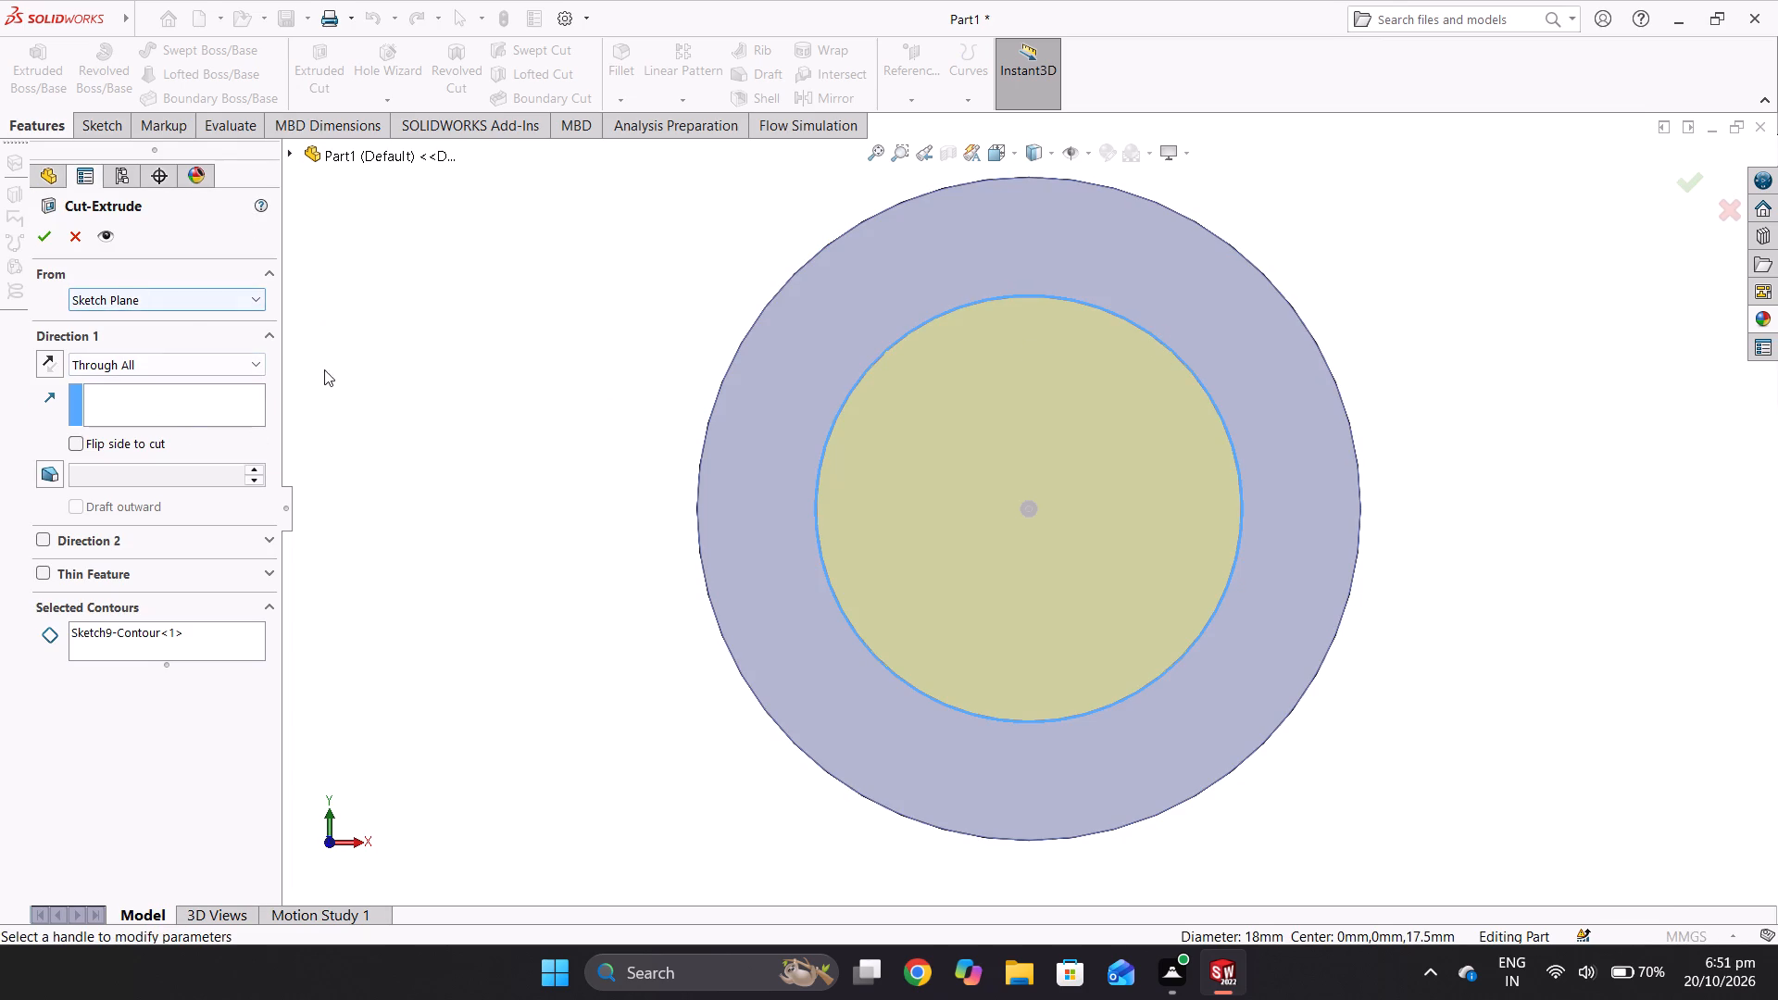
middle_drag(493, 403, 303, 419)
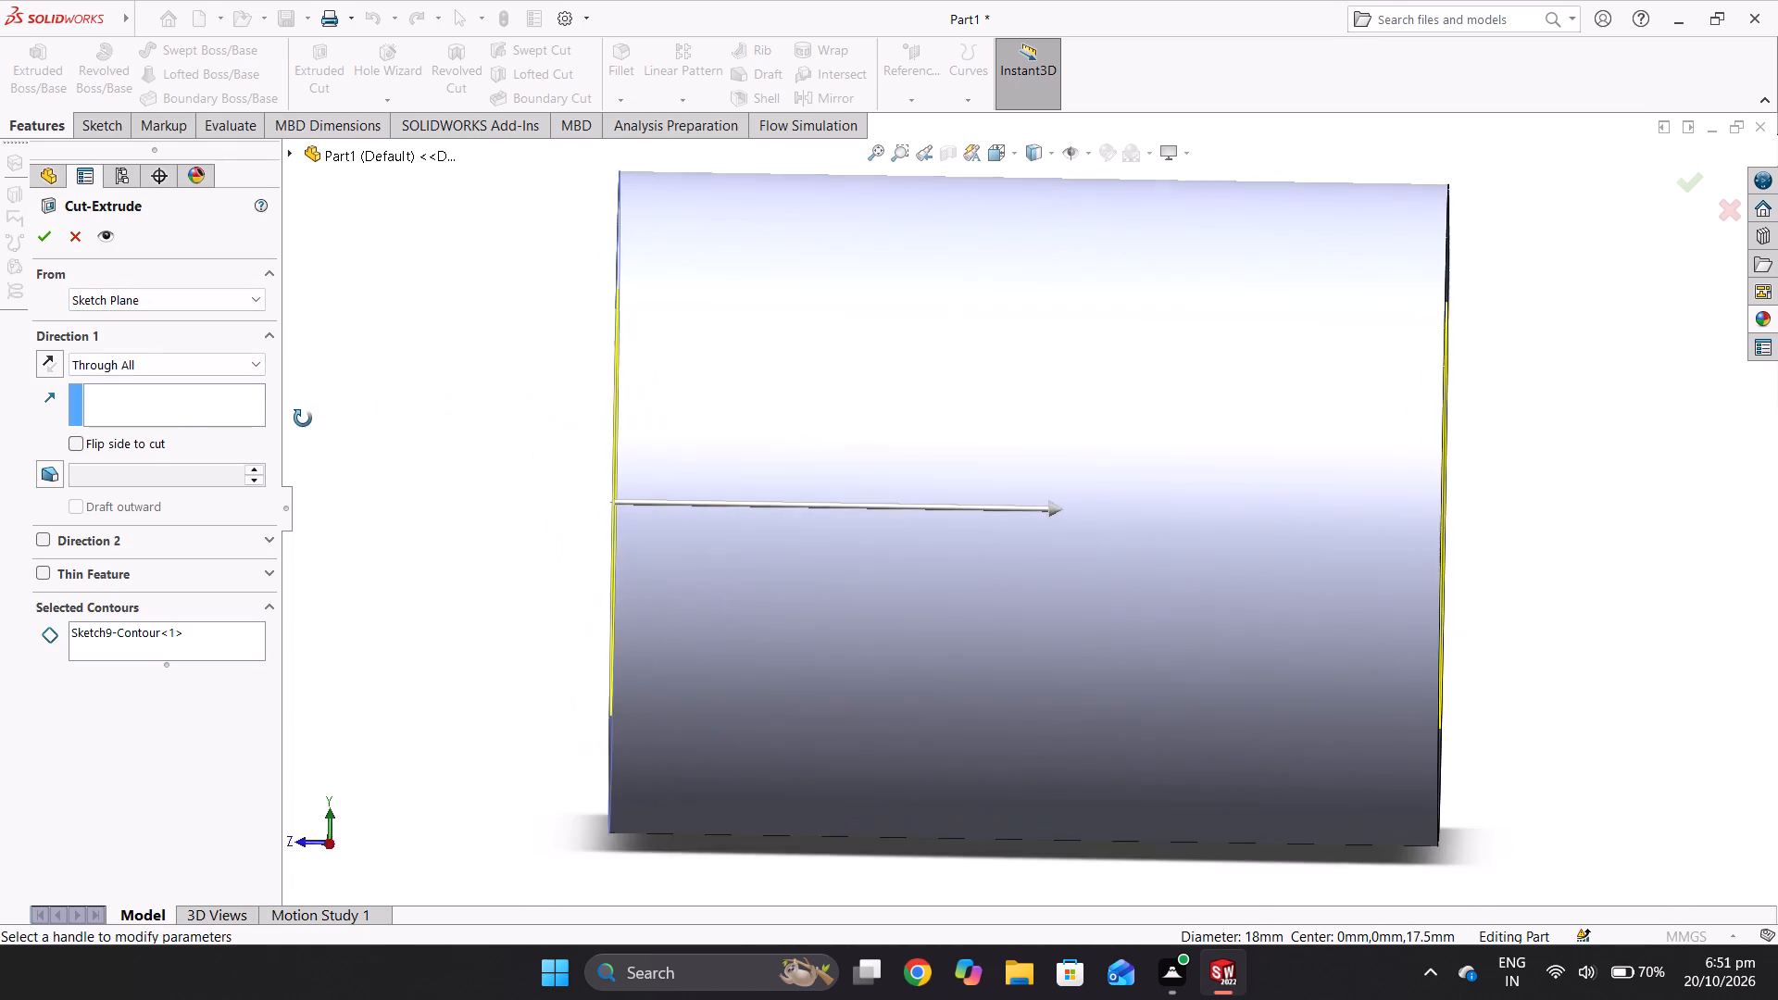
middle_drag(303, 419, 285, 410)
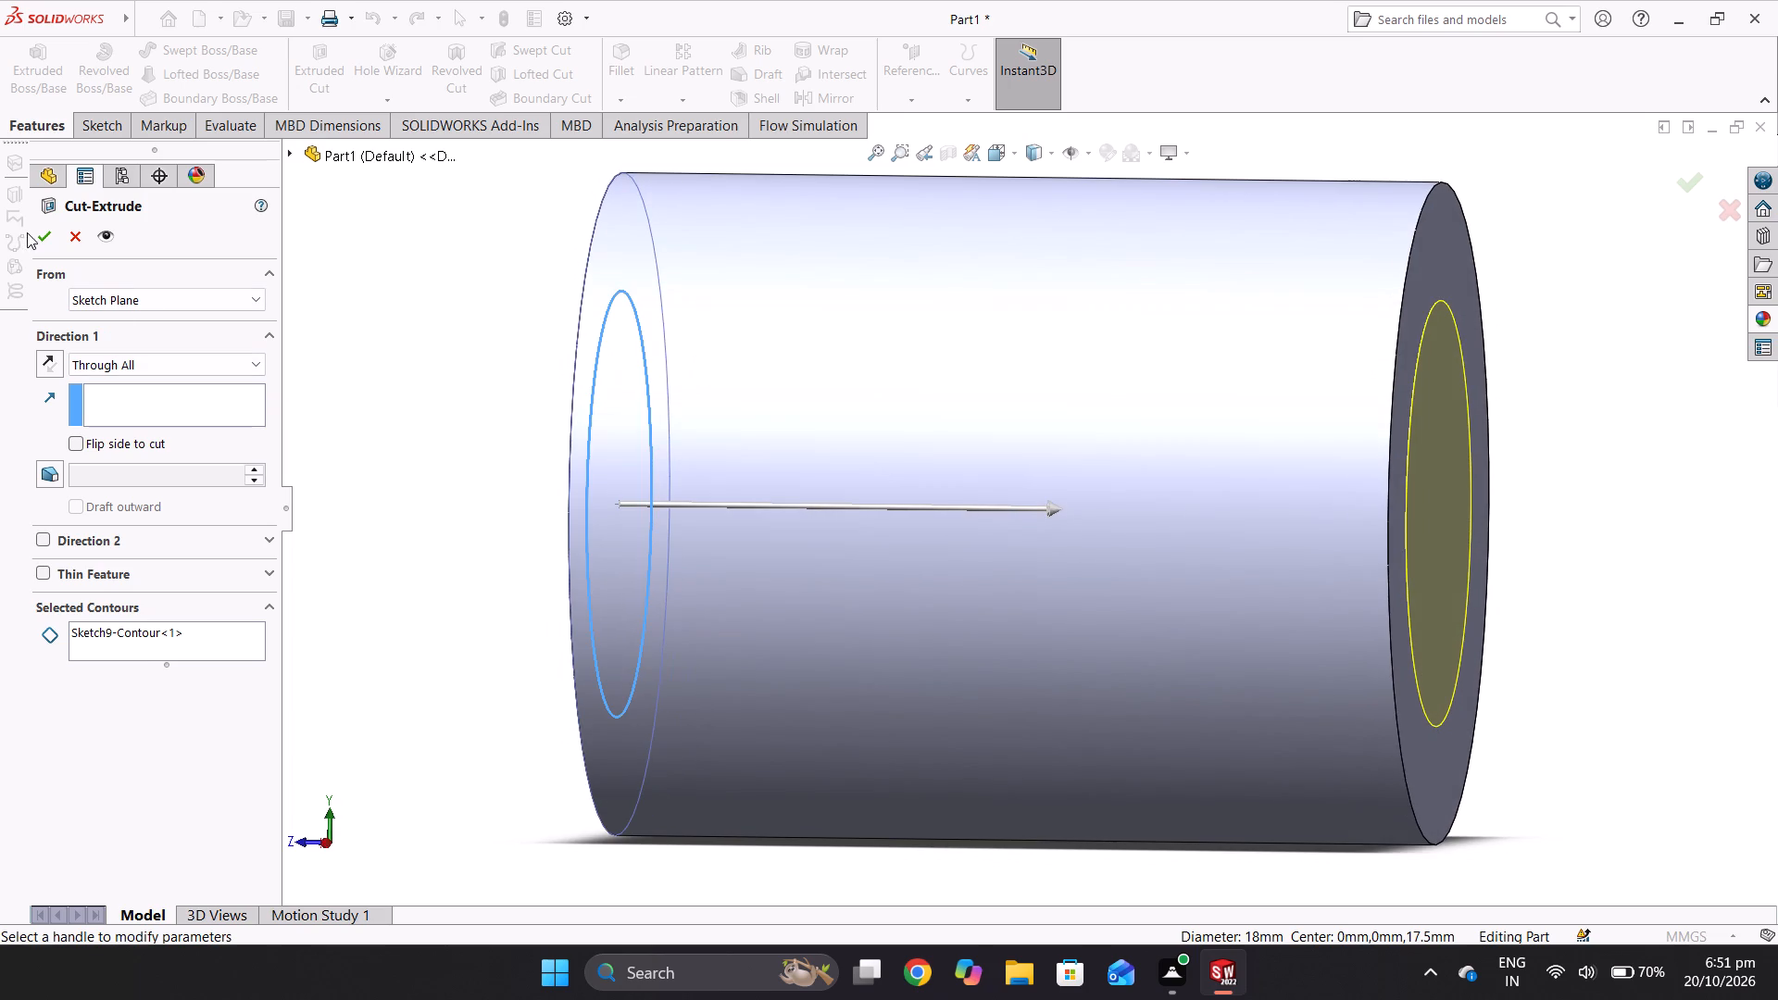
click(45, 235)
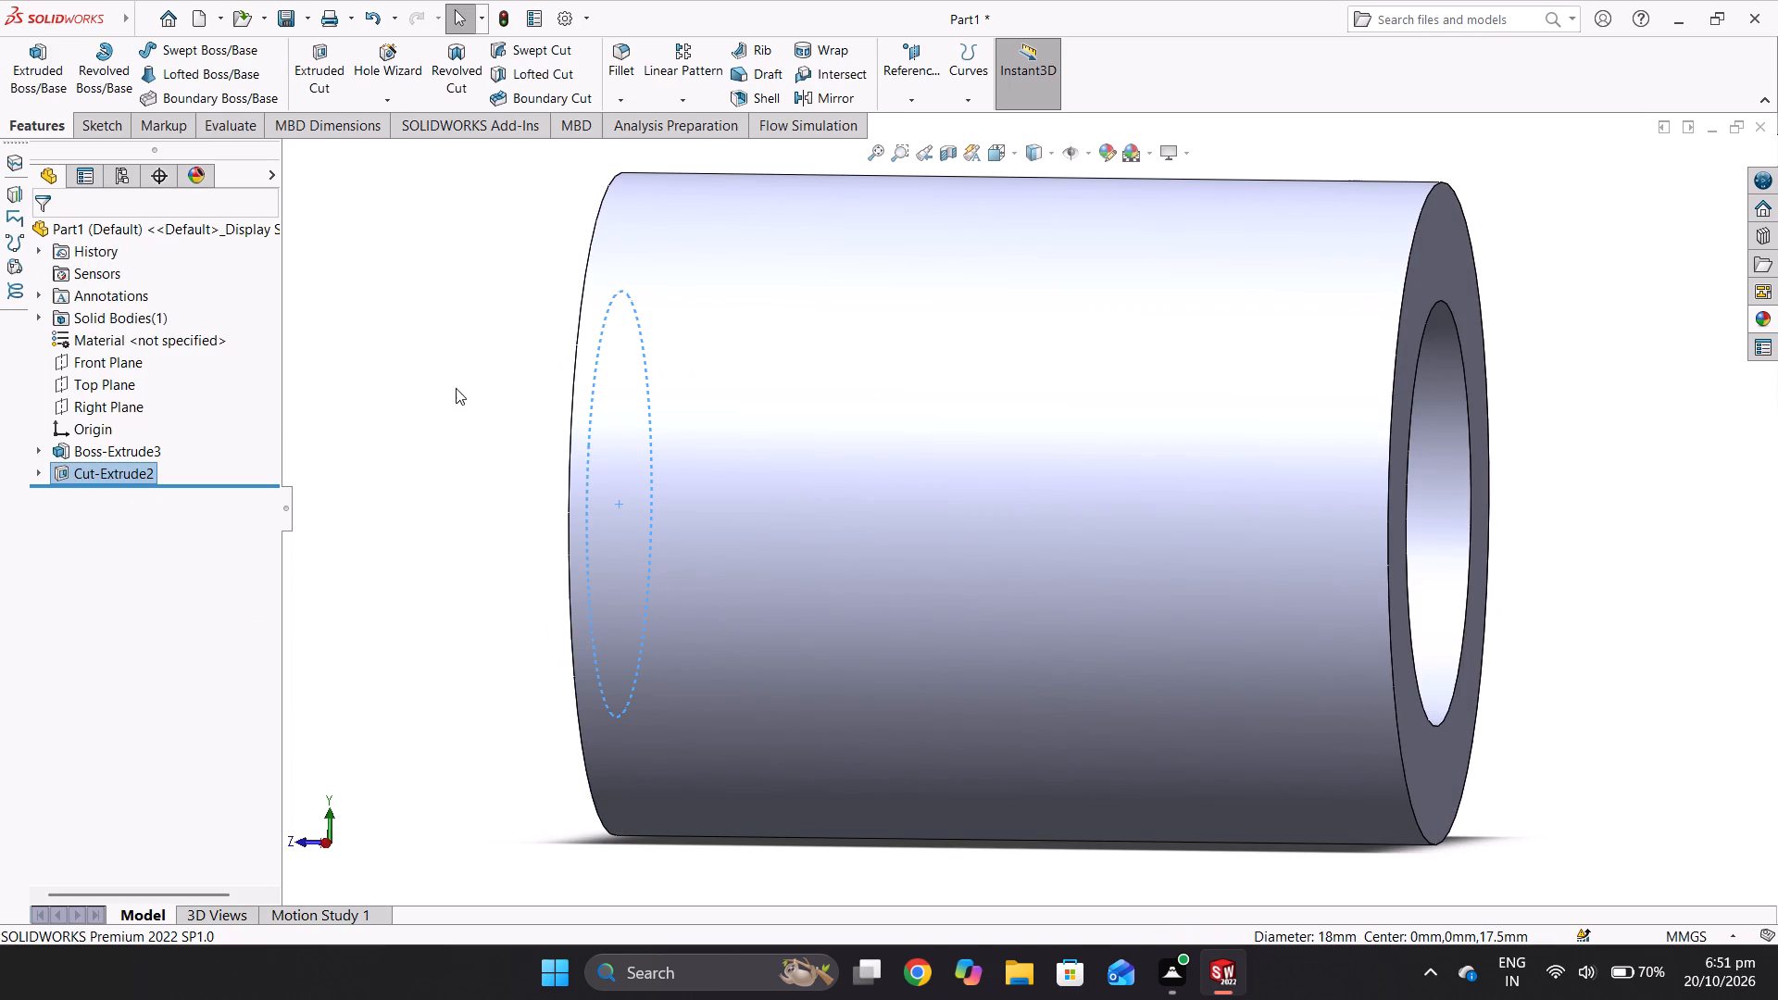
Examine the bored cylinder from both ends and along its side to check the through hole.
middle_drag(457, 383, 596, 403)
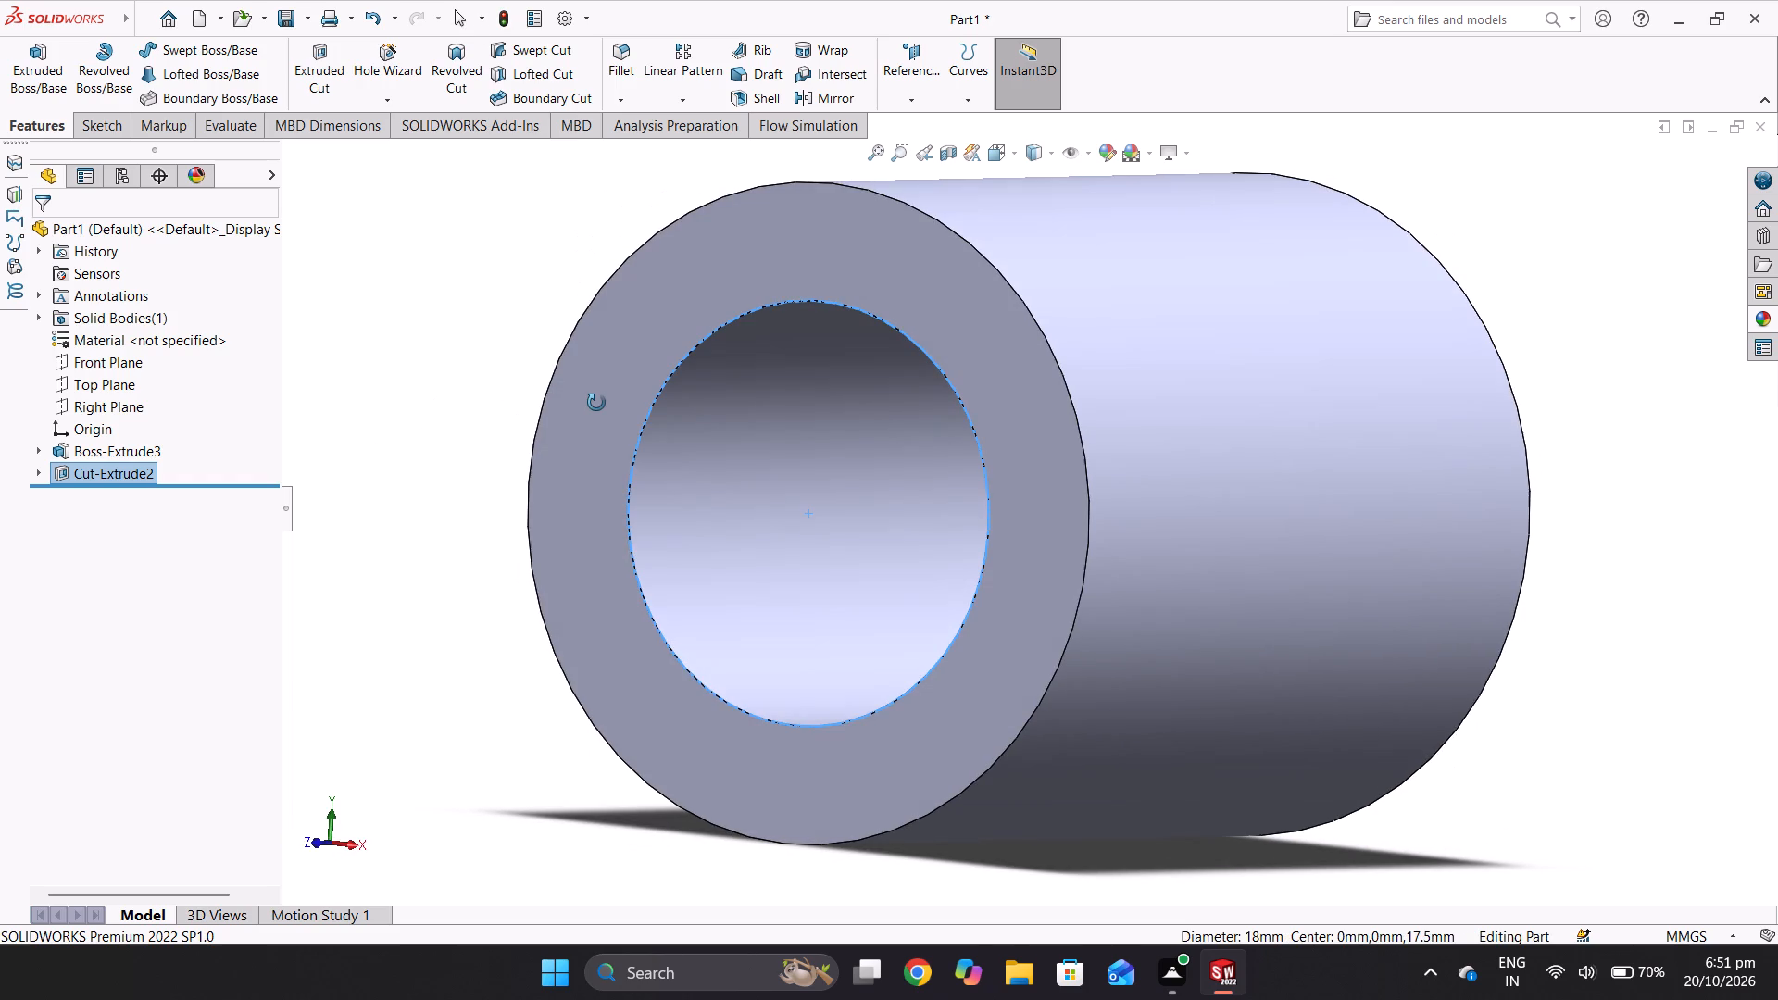
middle_drag(596, 403, 630, 409)
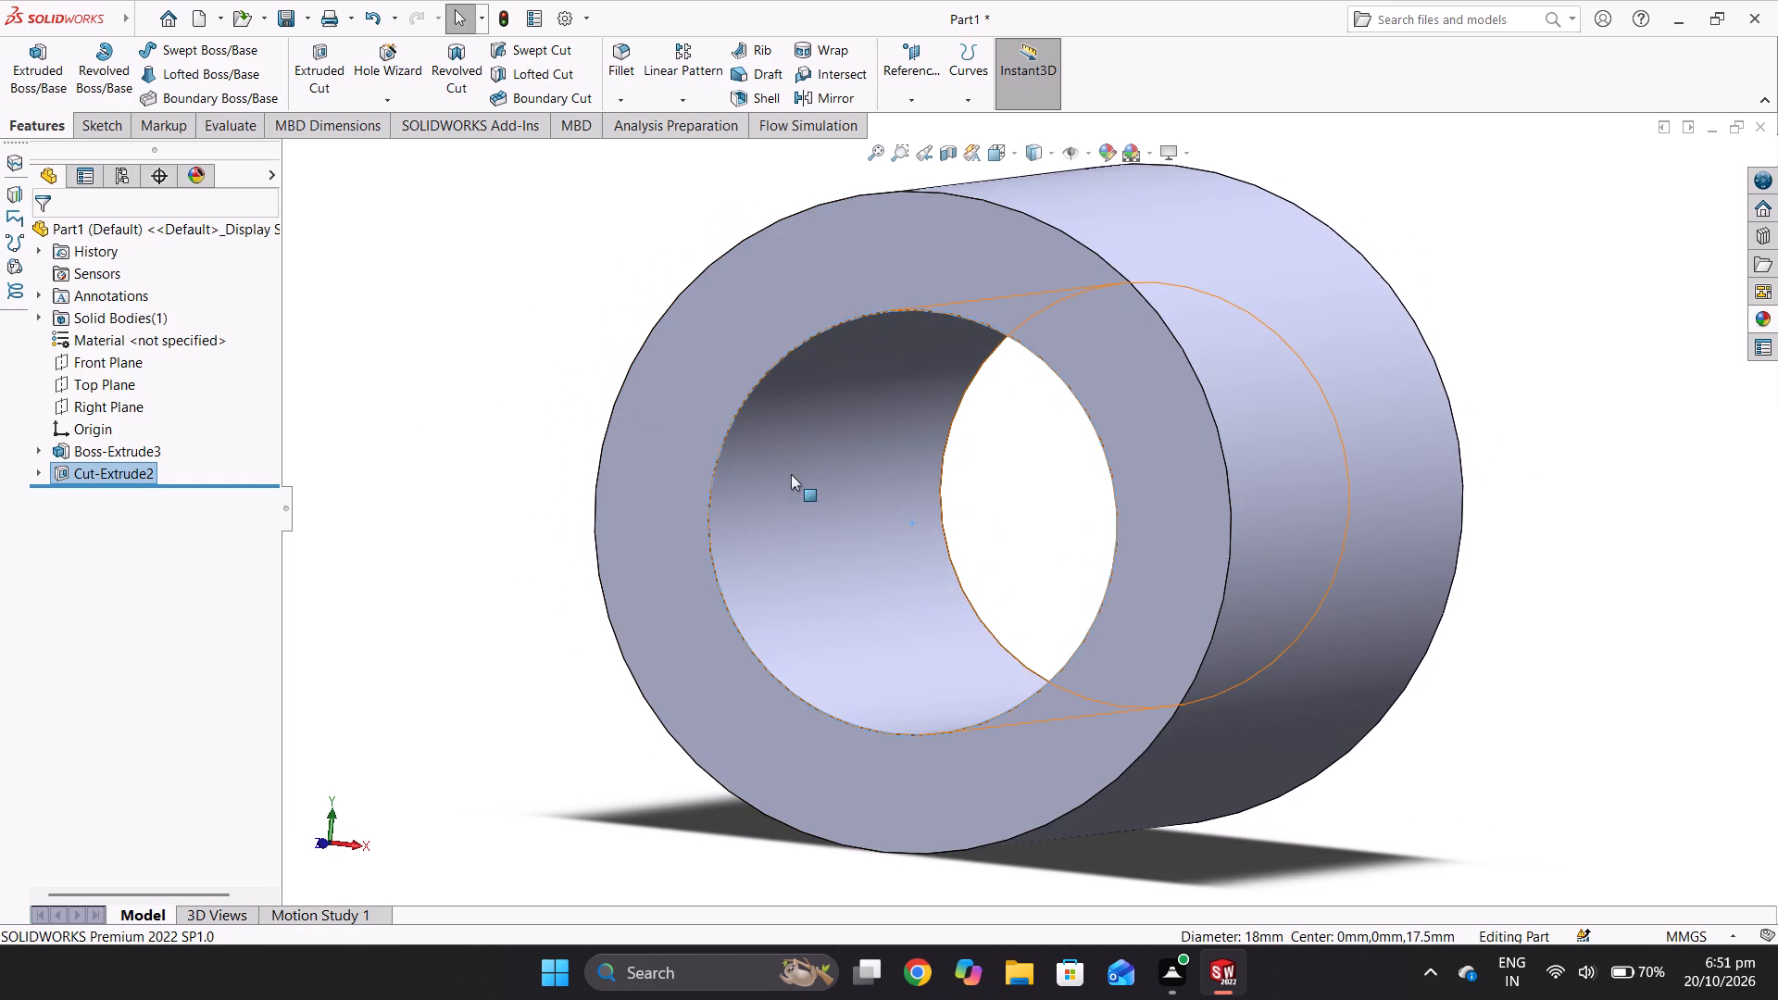
middle_drag(854, 504, 950, 500)
middle_drag(946, 507, 842, 497)
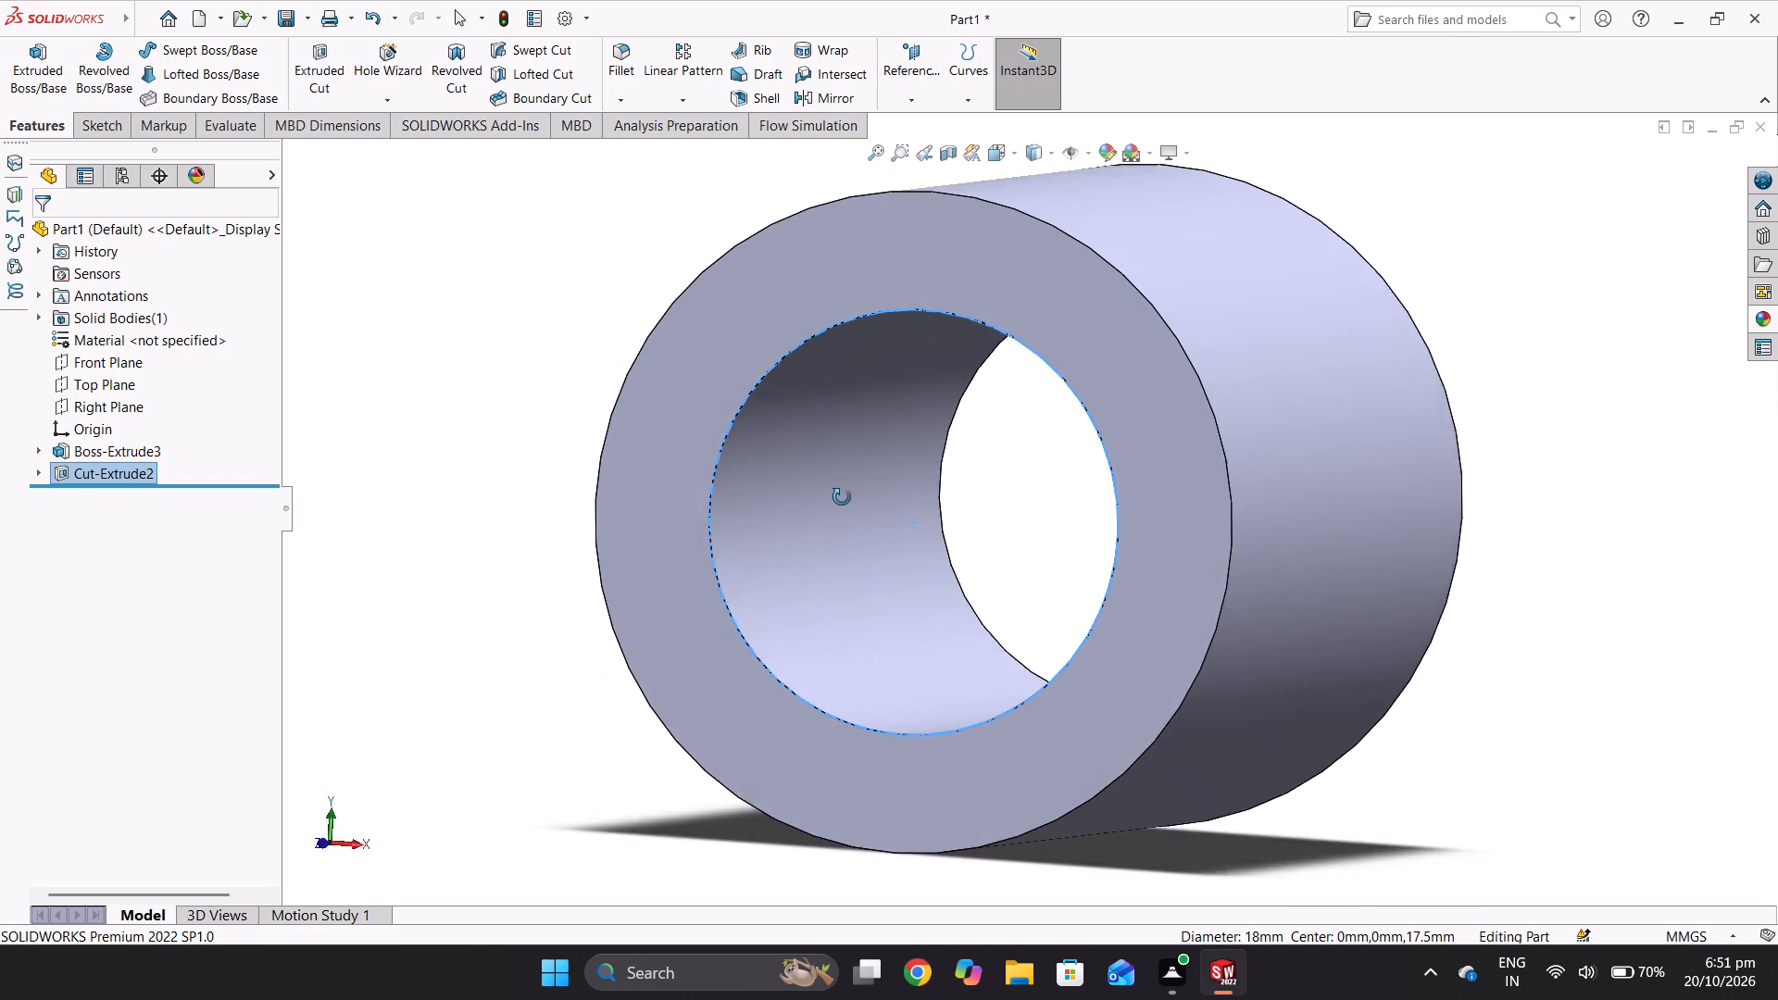
middle_drag(842, 497, 866, 498)
scroll(914, 520, down, 2)
scroll(917, 520, up, 6)
scroll(955, 511, down, 2)
scroll(1096, 448, up, 1)
middle_drag(1171, 485, 789, 537)
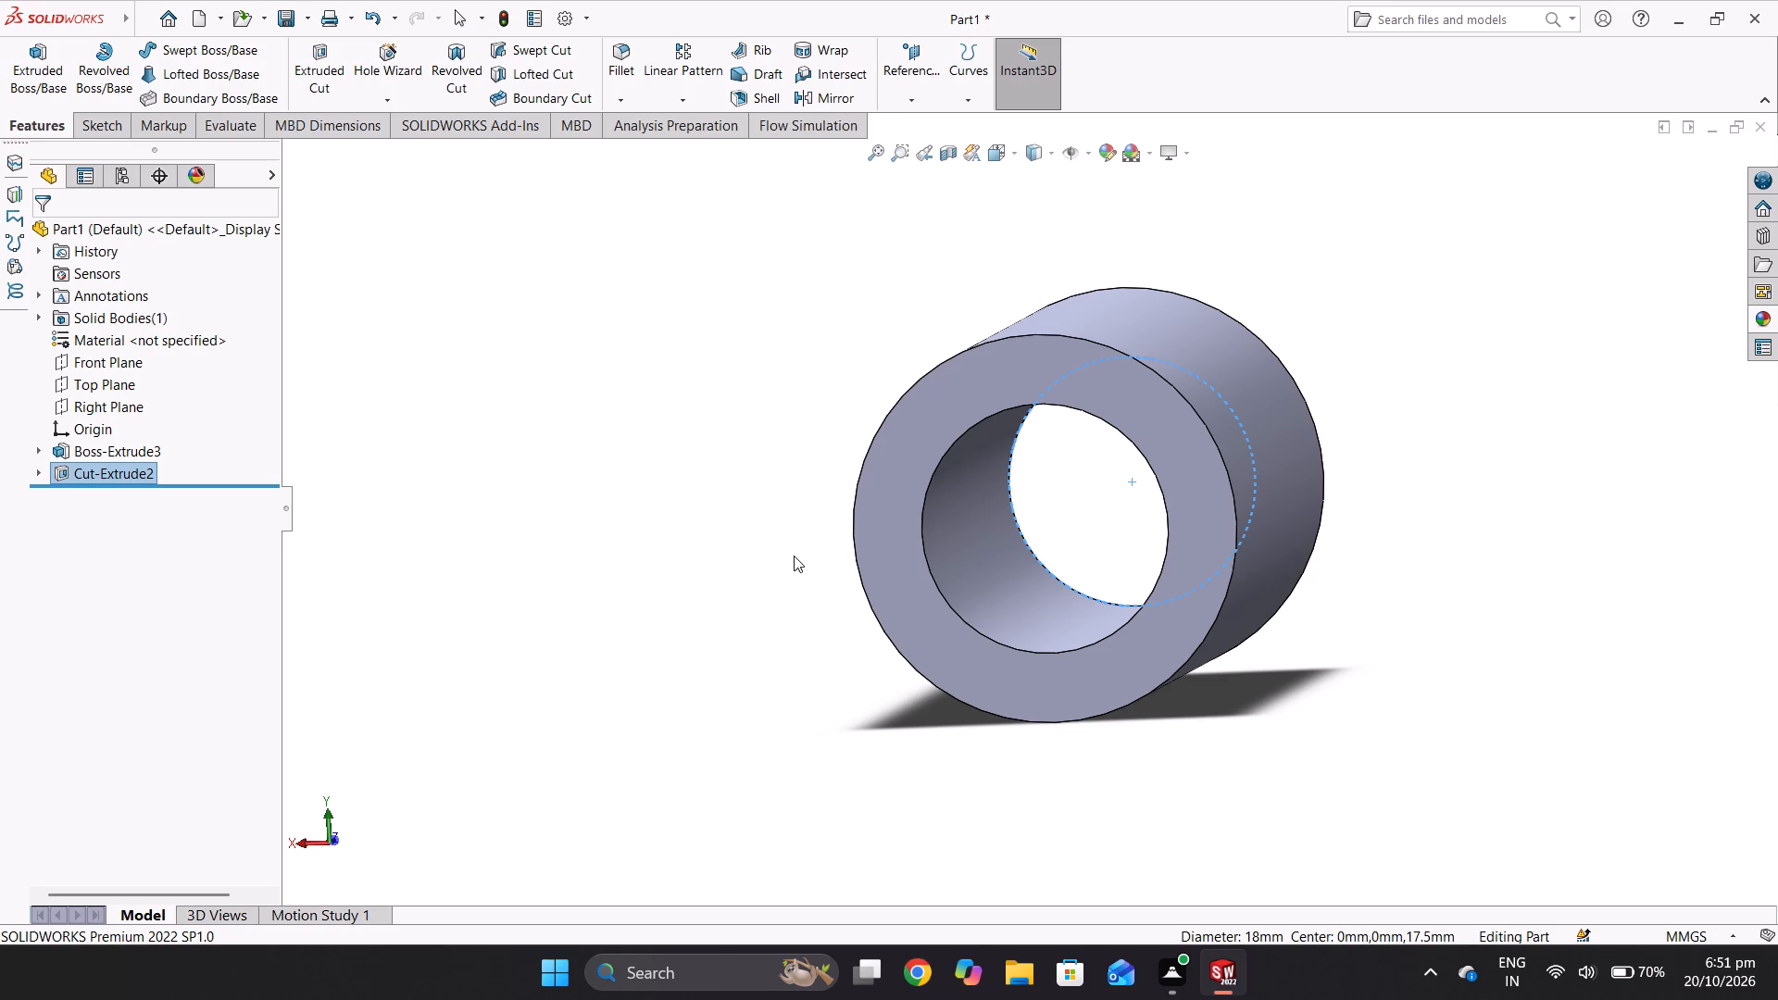
scroll(1045, 521, down, 1)
middle_drag(1055, 516, 1016, 519)
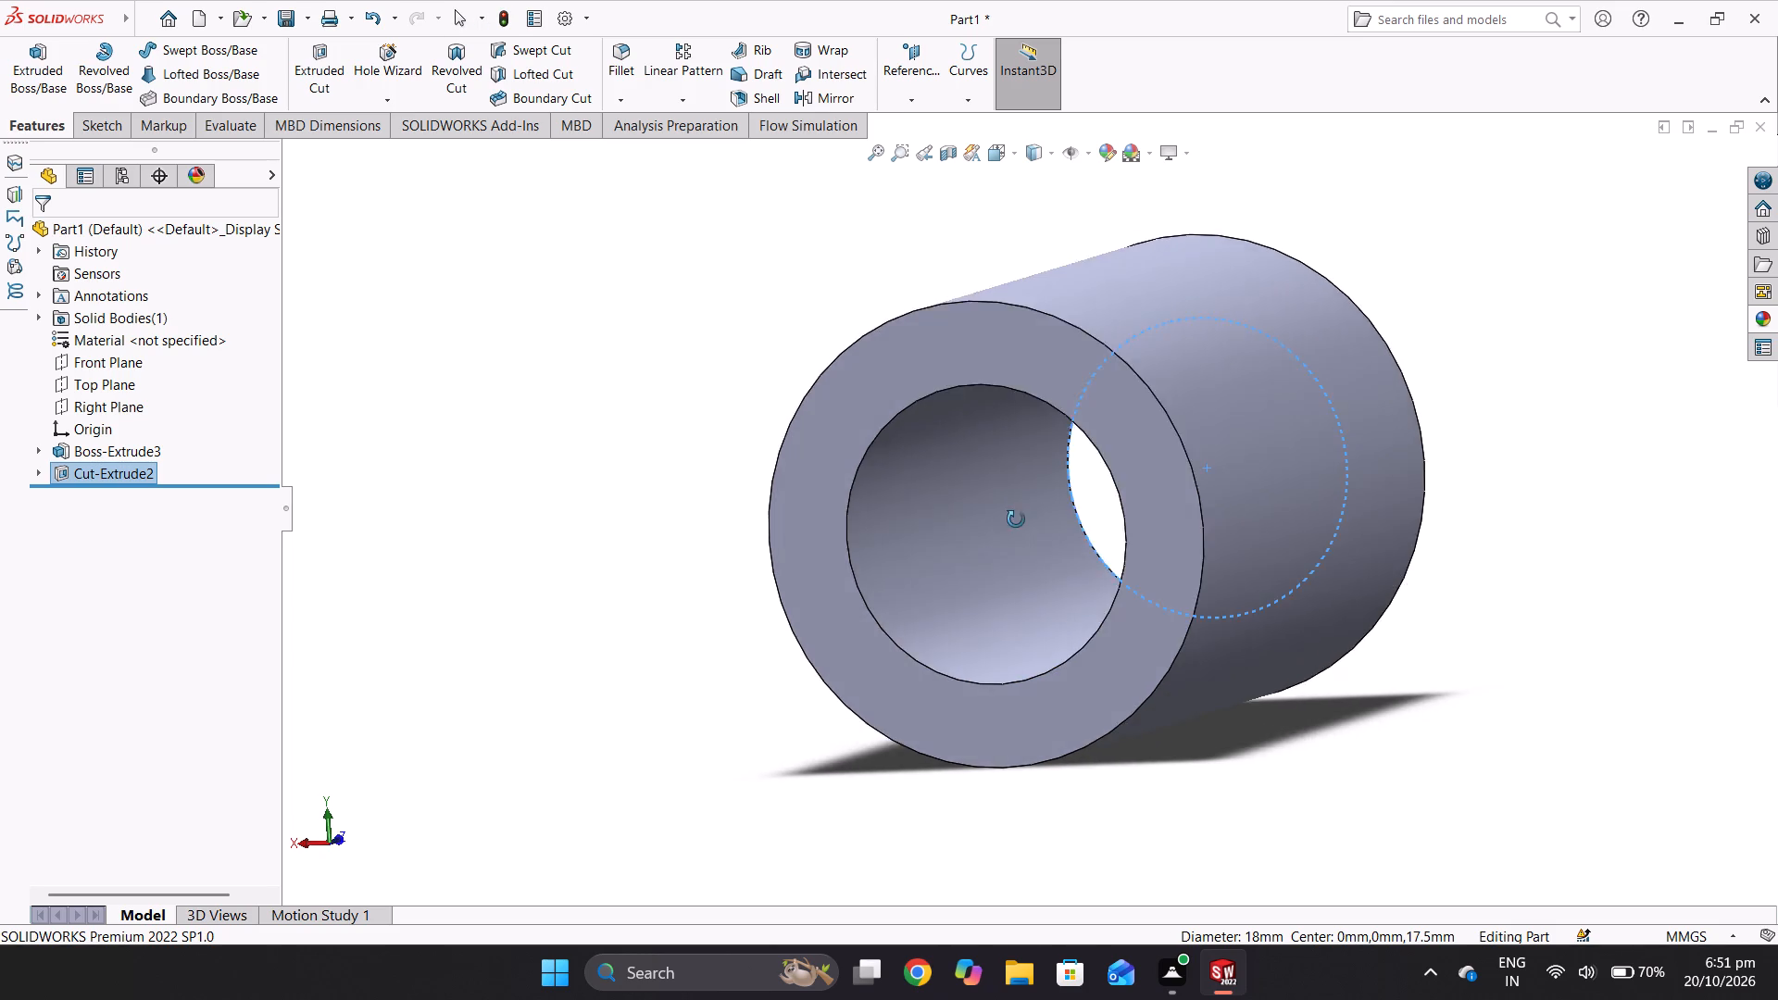
middle_drag(1016, 519, 965, 519)
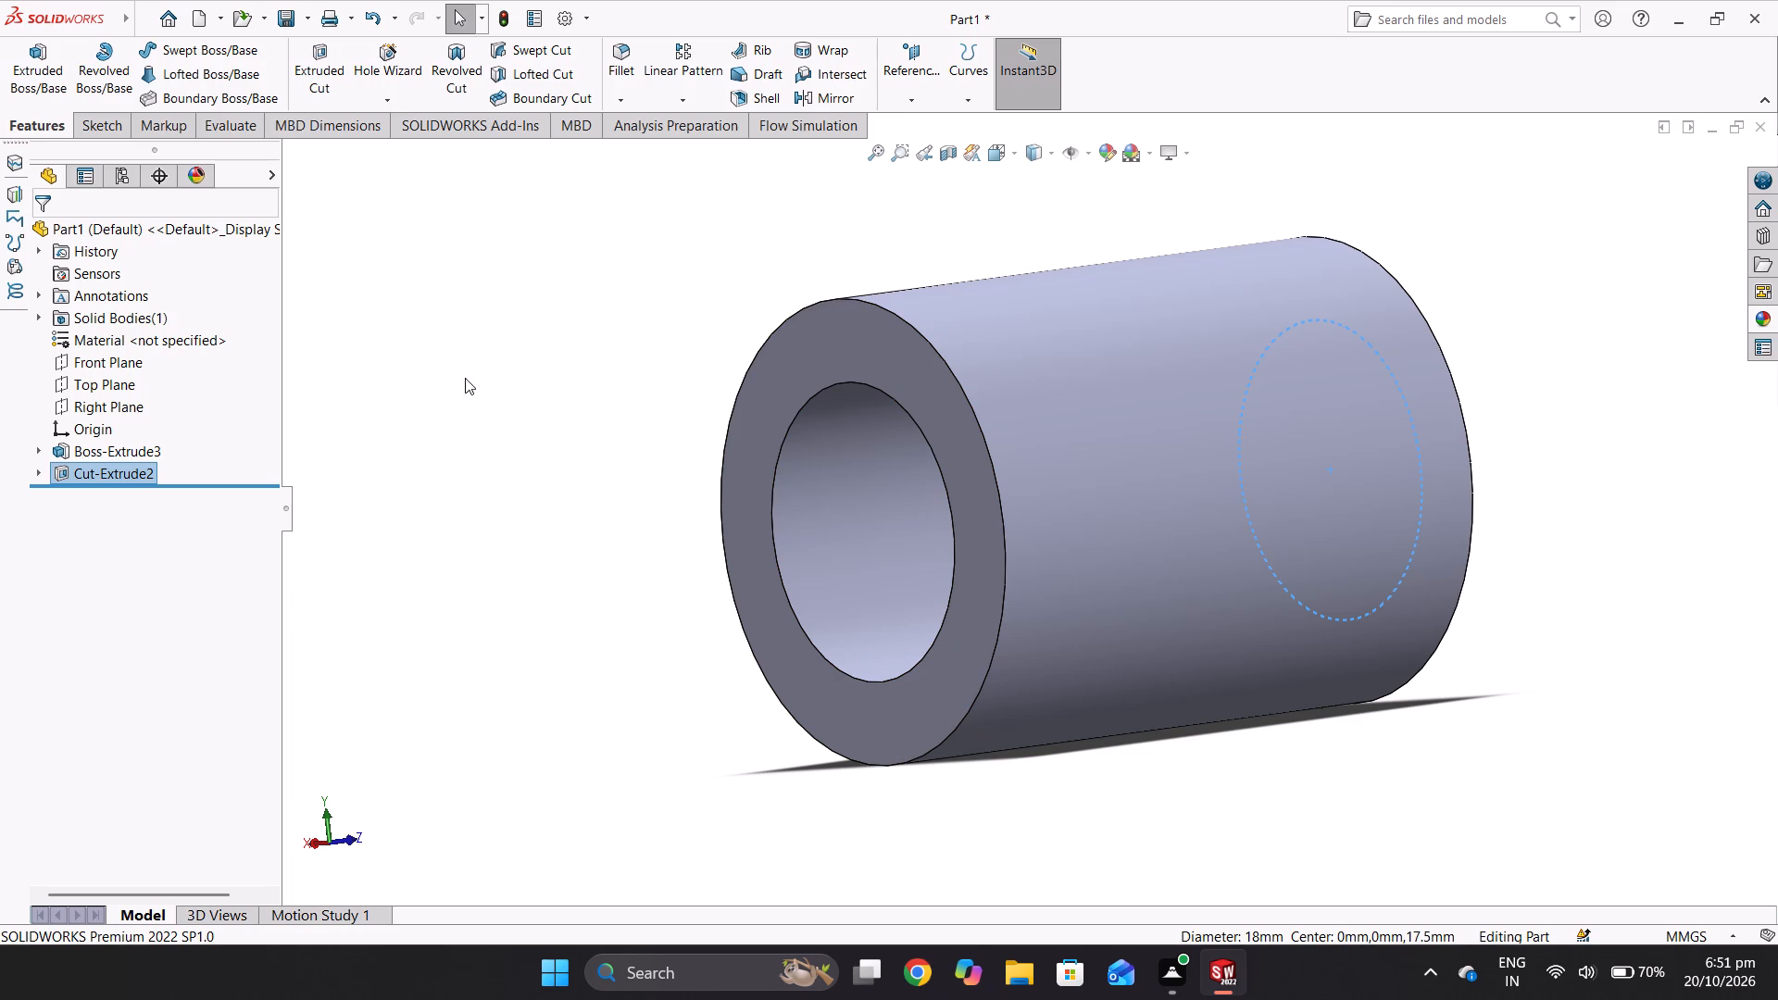
Sketch a circle of about 4 mm radius on the Right Plane, centred about 25.6 mm directly above the origin.
click(135, 408)
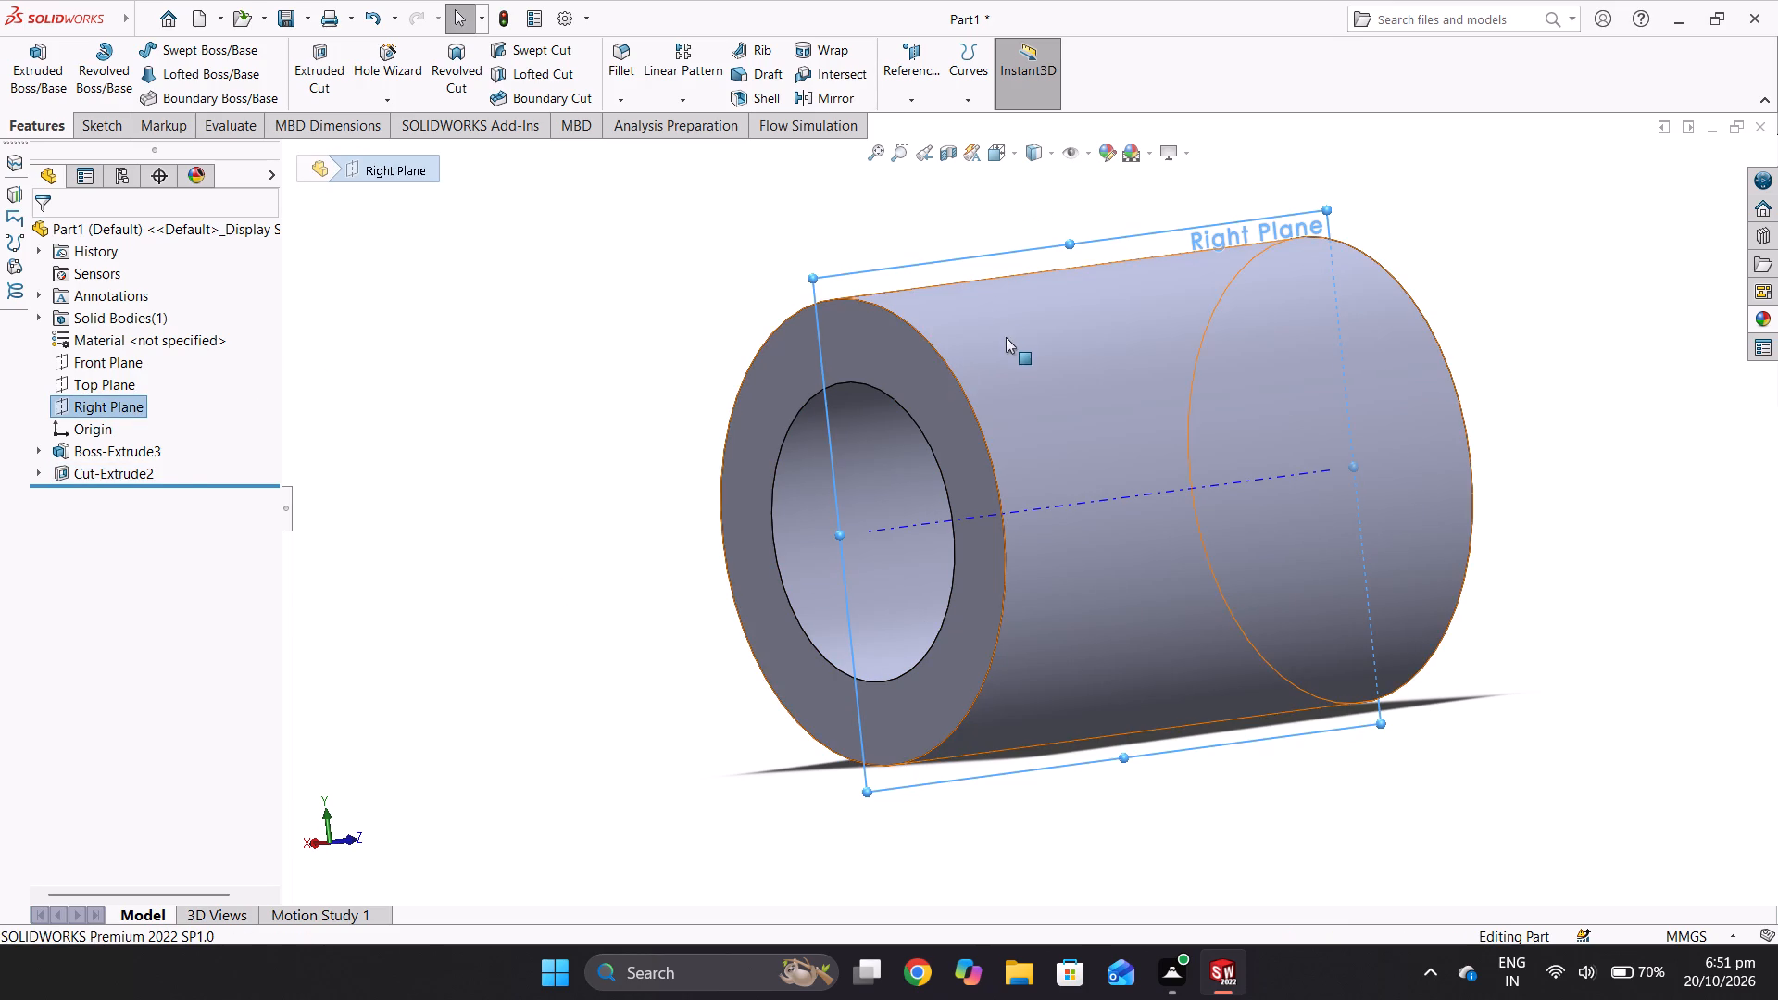
key(space)
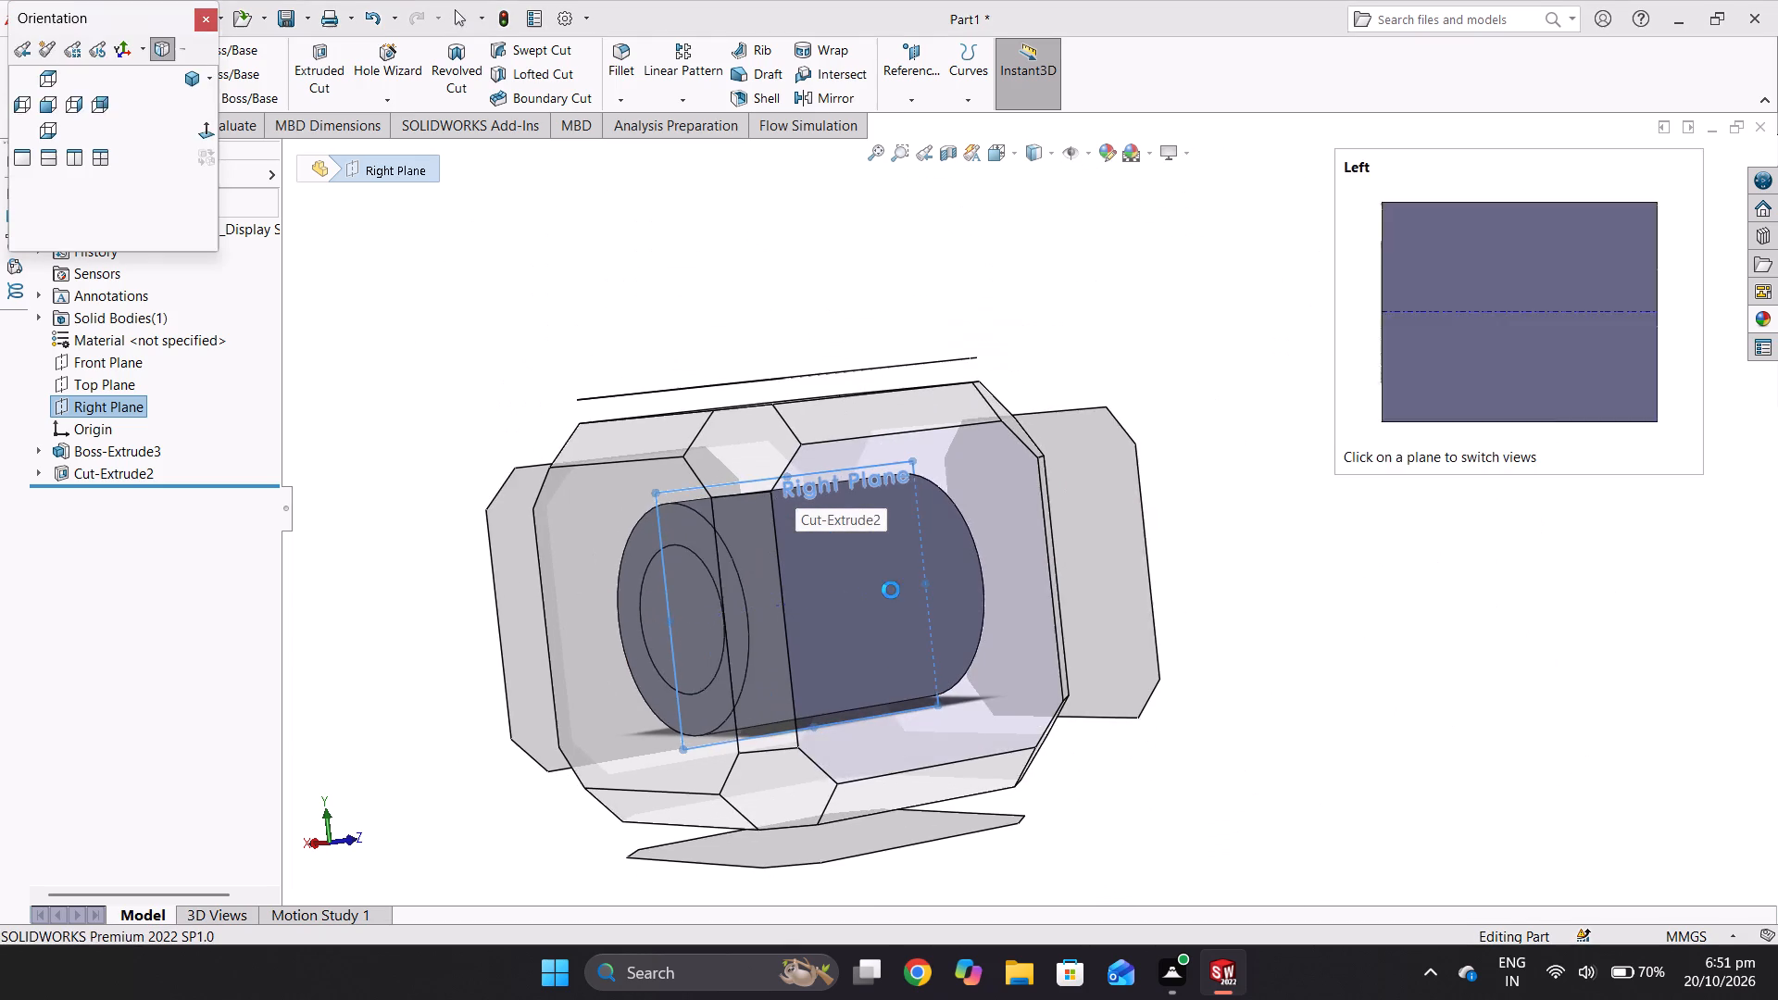
click(891, 590)
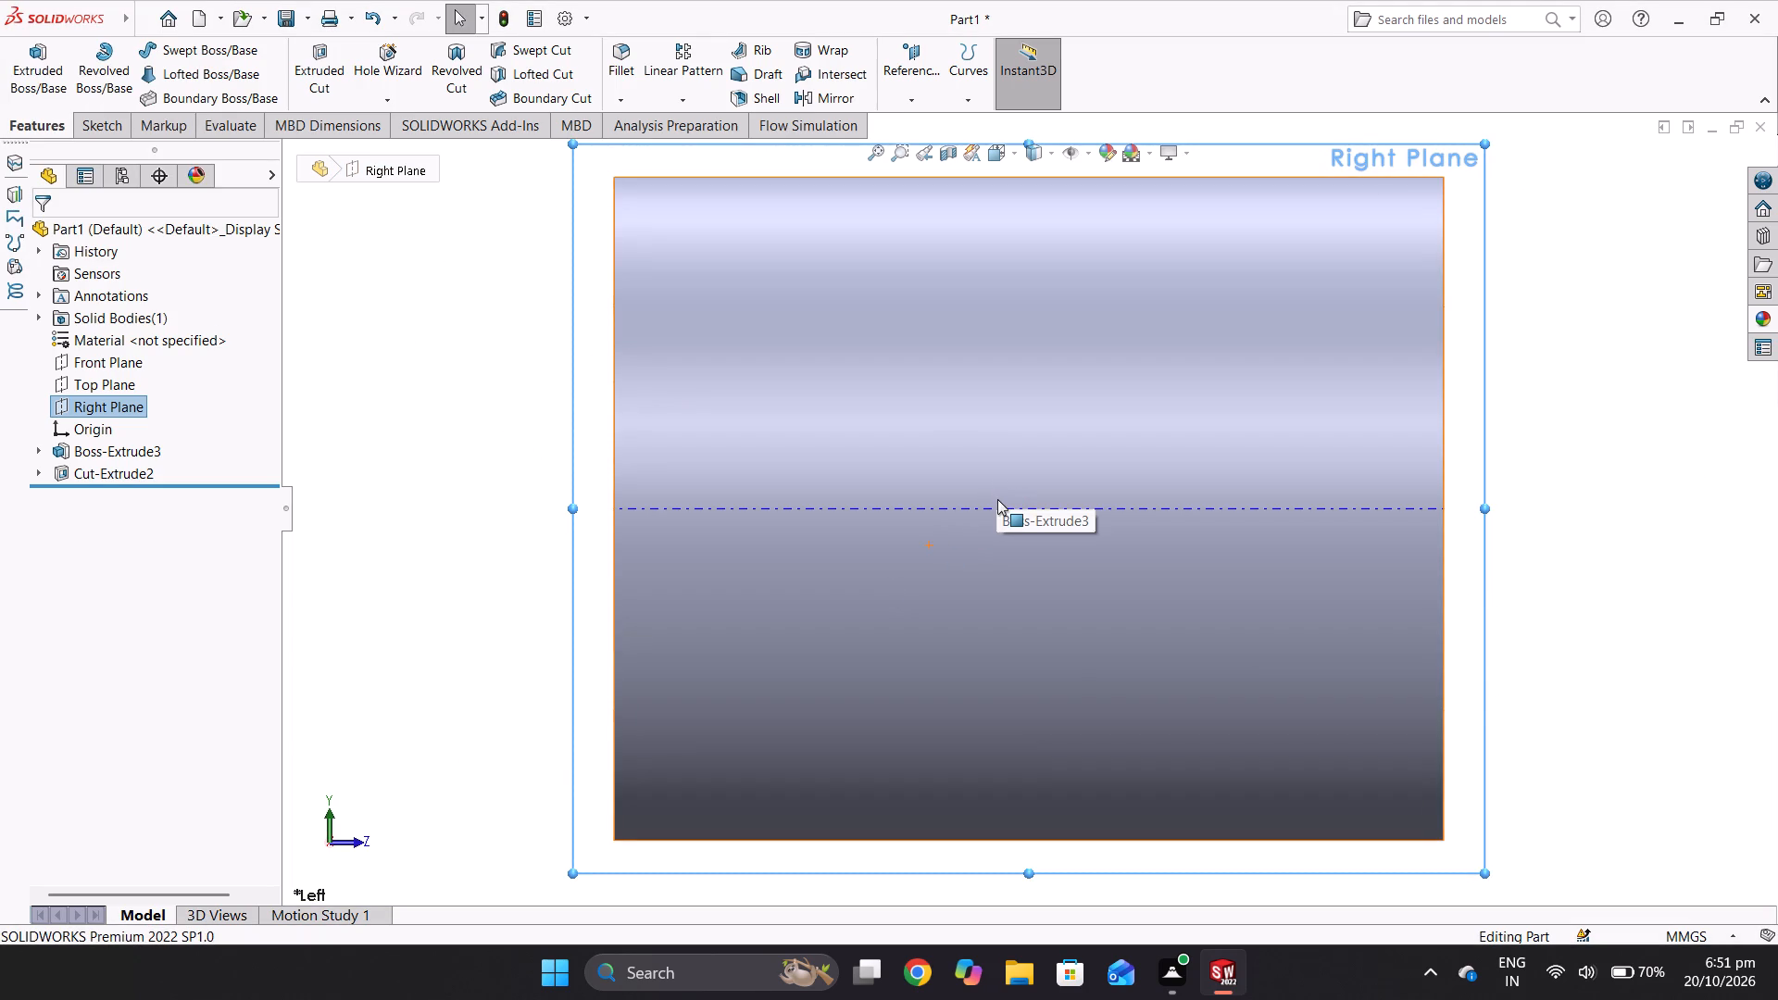
scroll(1030, 353, down, 3)
scroll(1030, 353, up, 7)
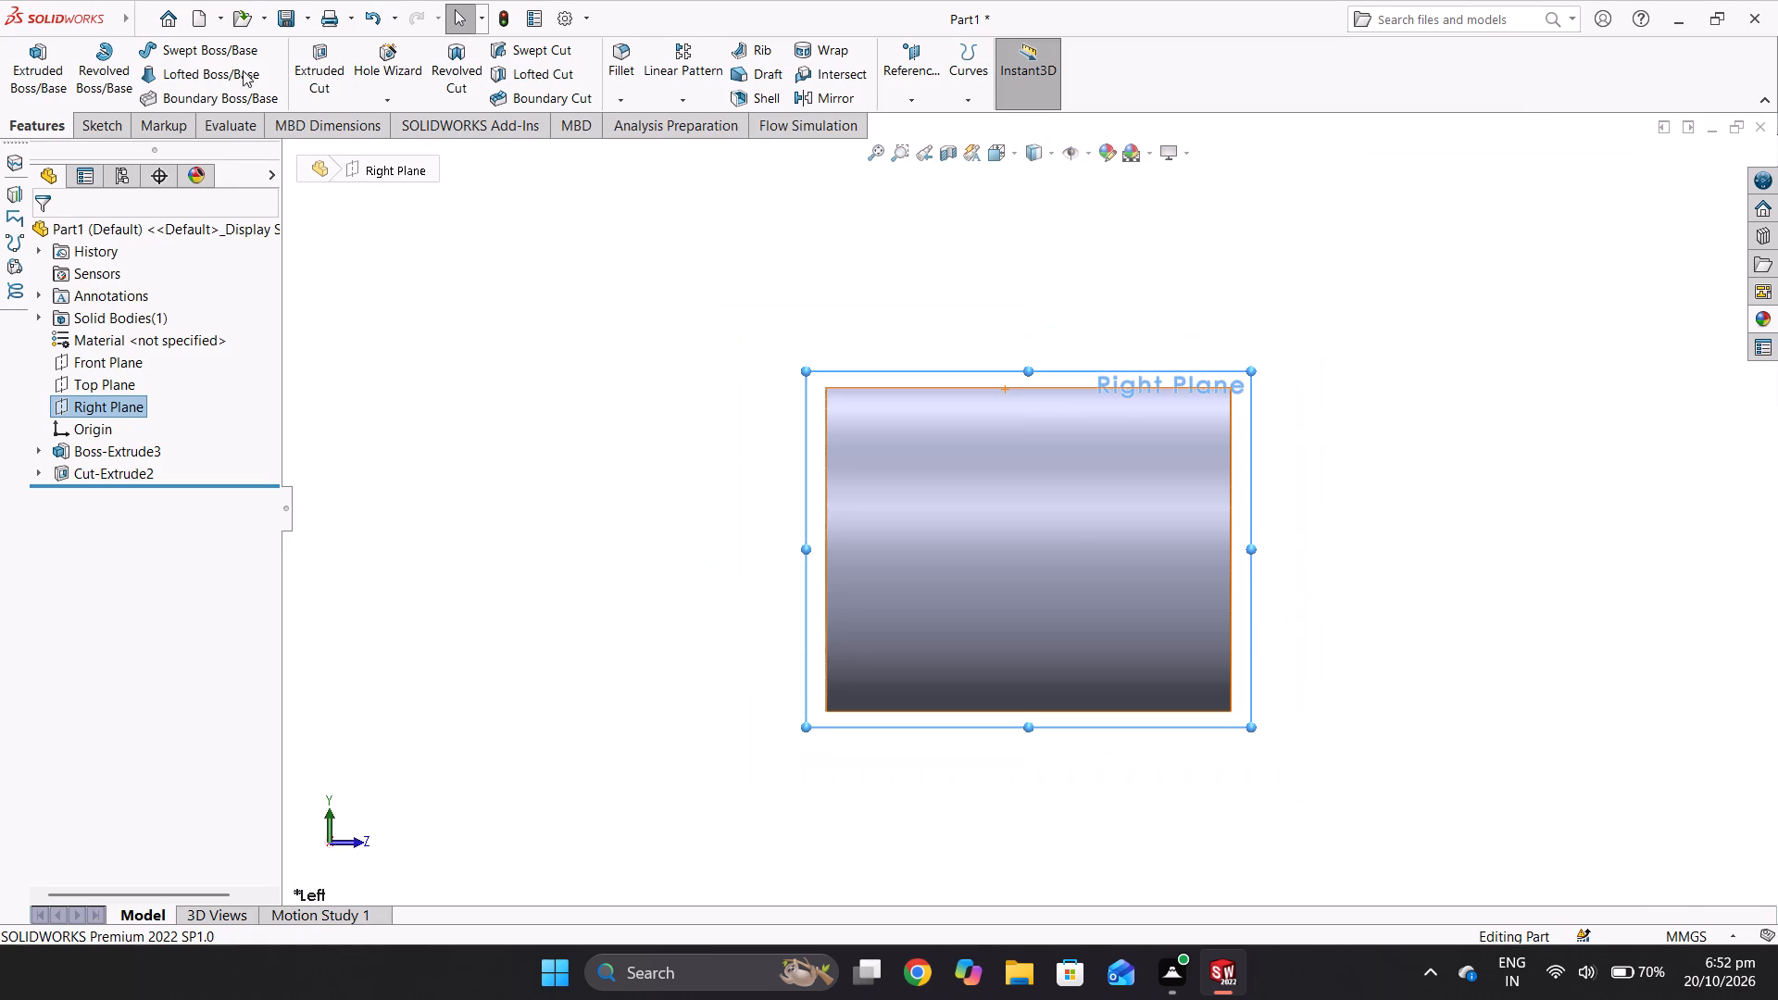
click(94, 122)
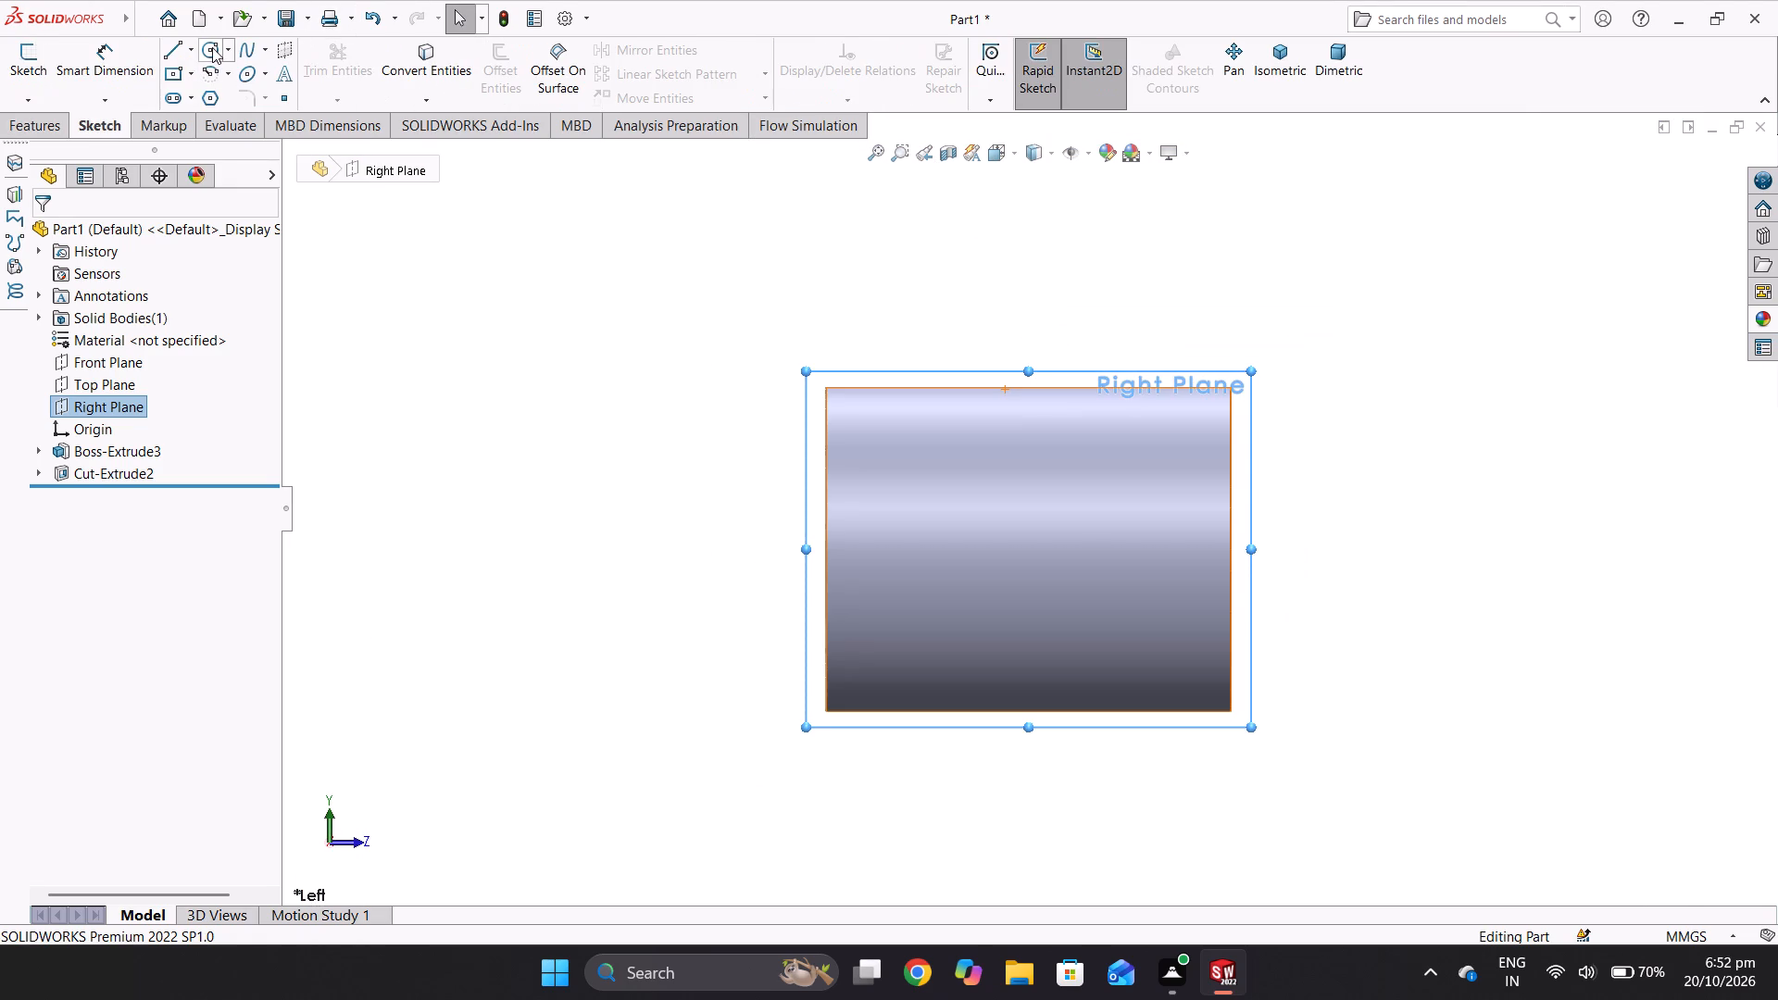
click(212, 47)
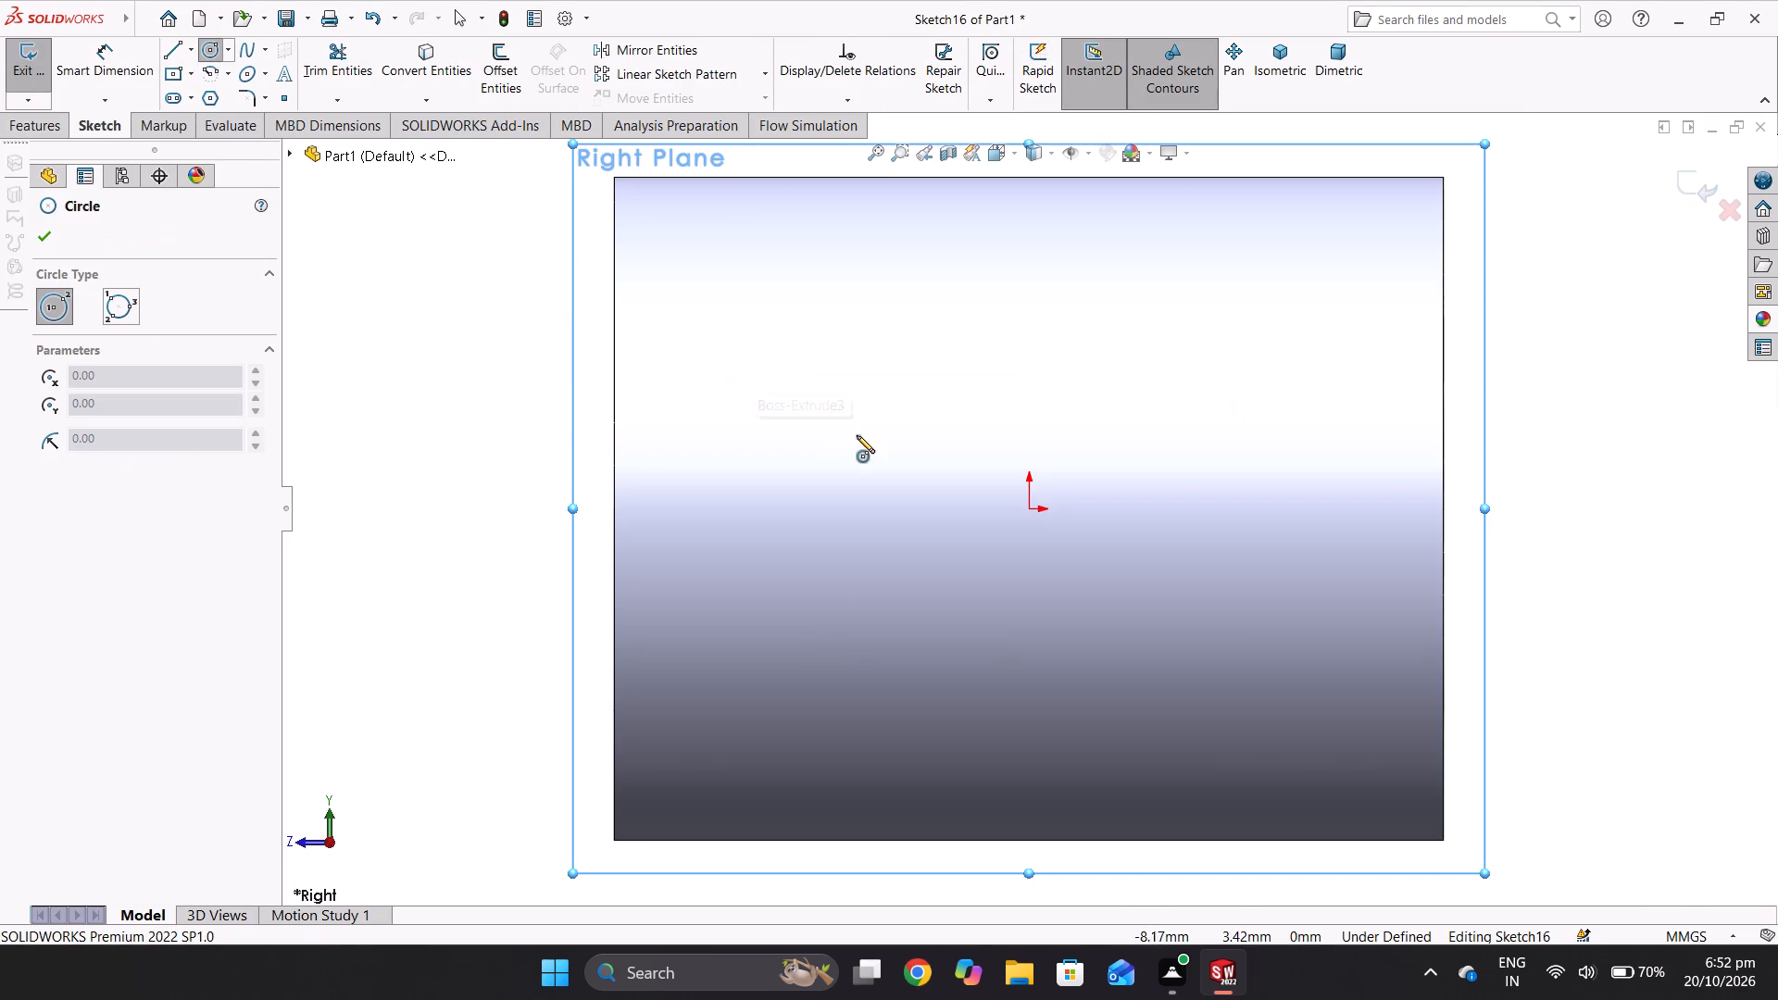
scroll(1010, 322, down, 4)
scroll(1010, 322, up, 7)
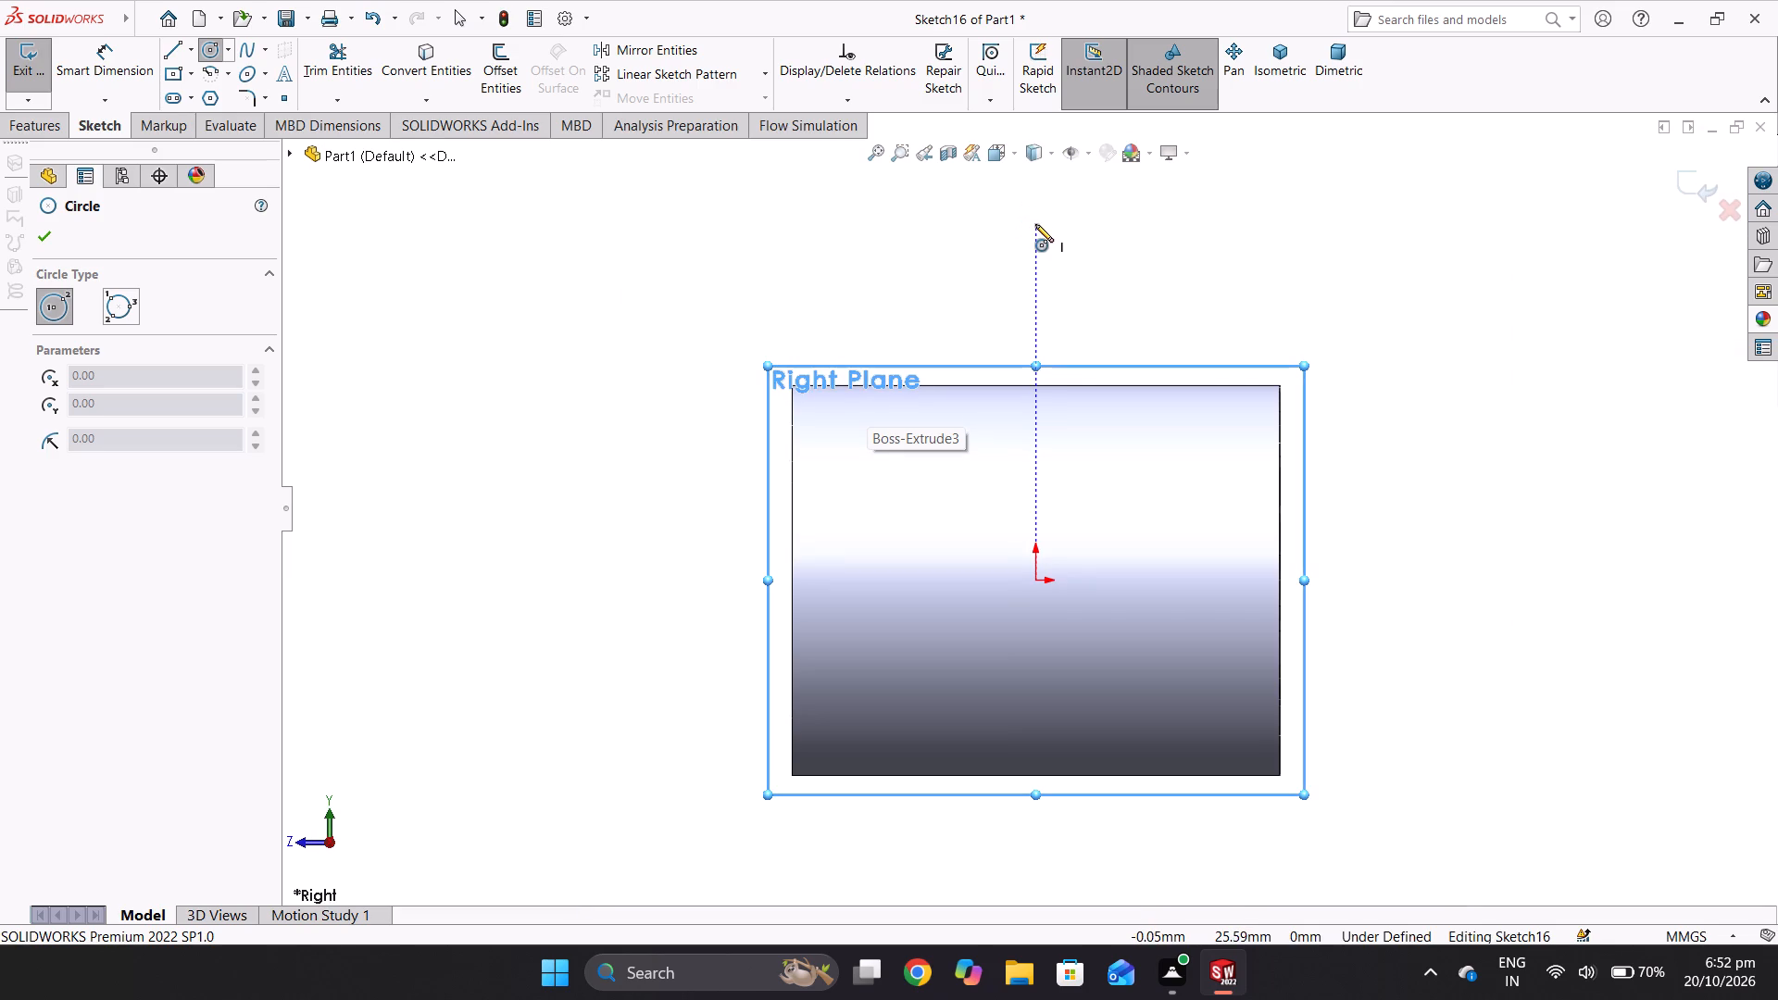
click(1034, 224)
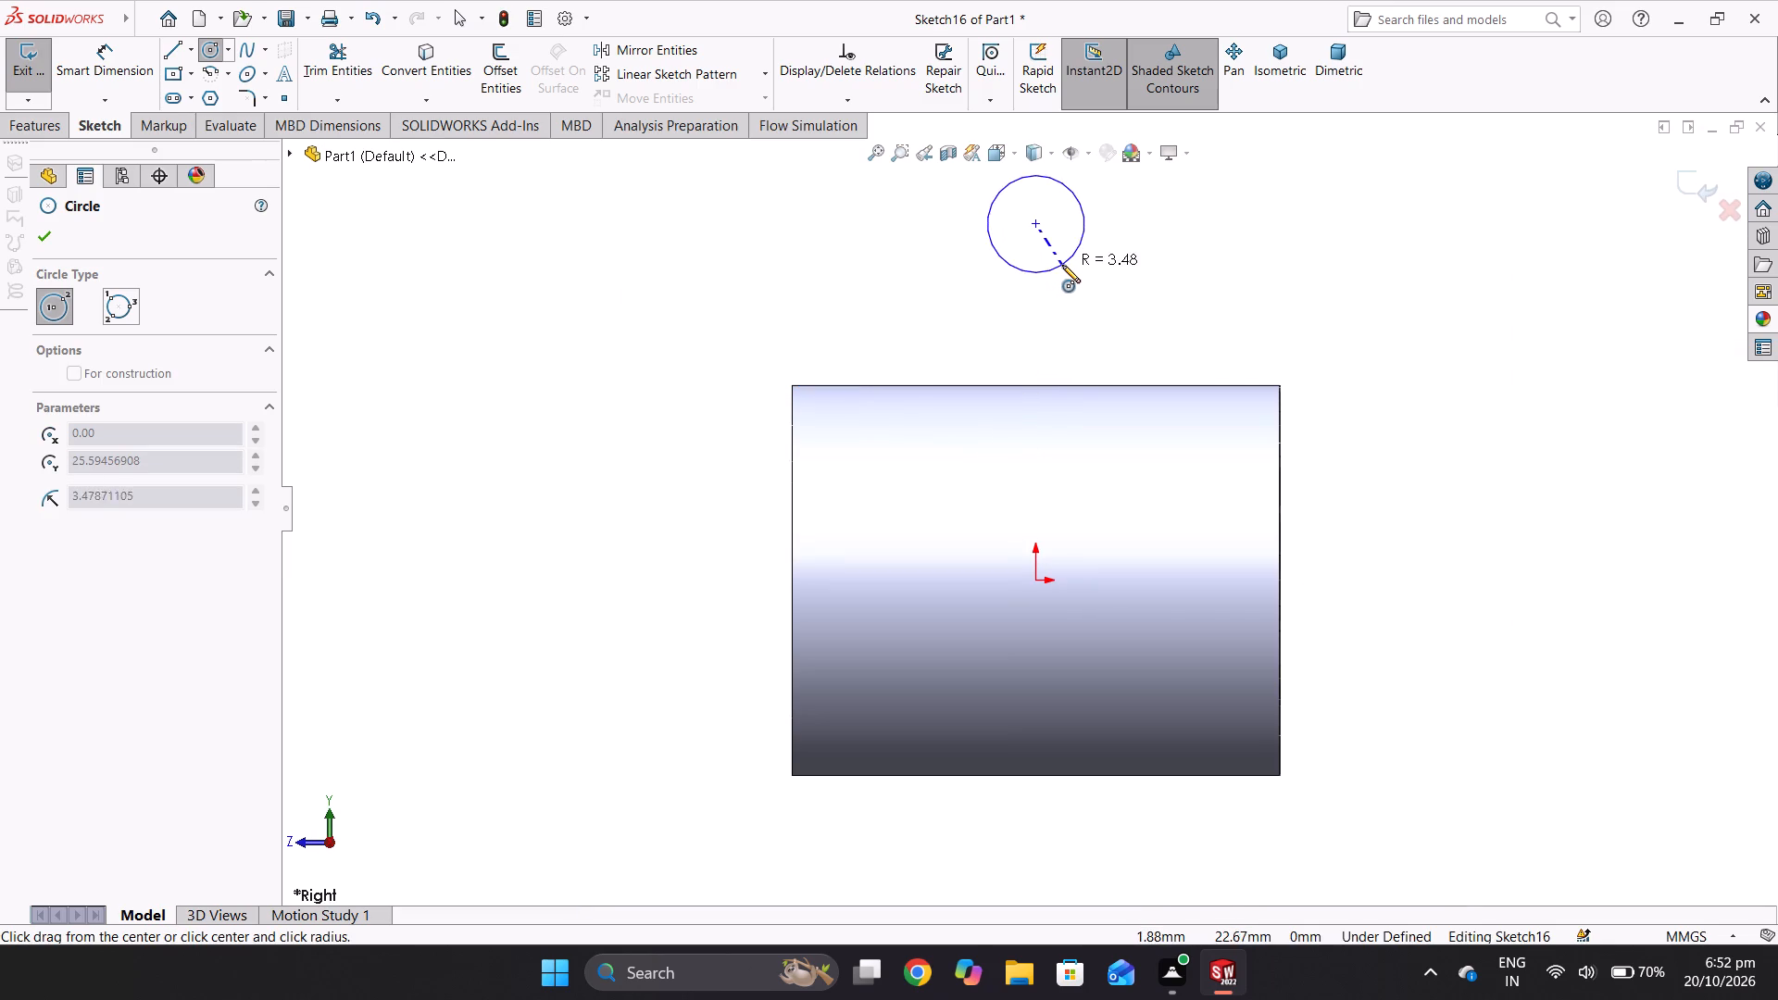
click(1068, 270)
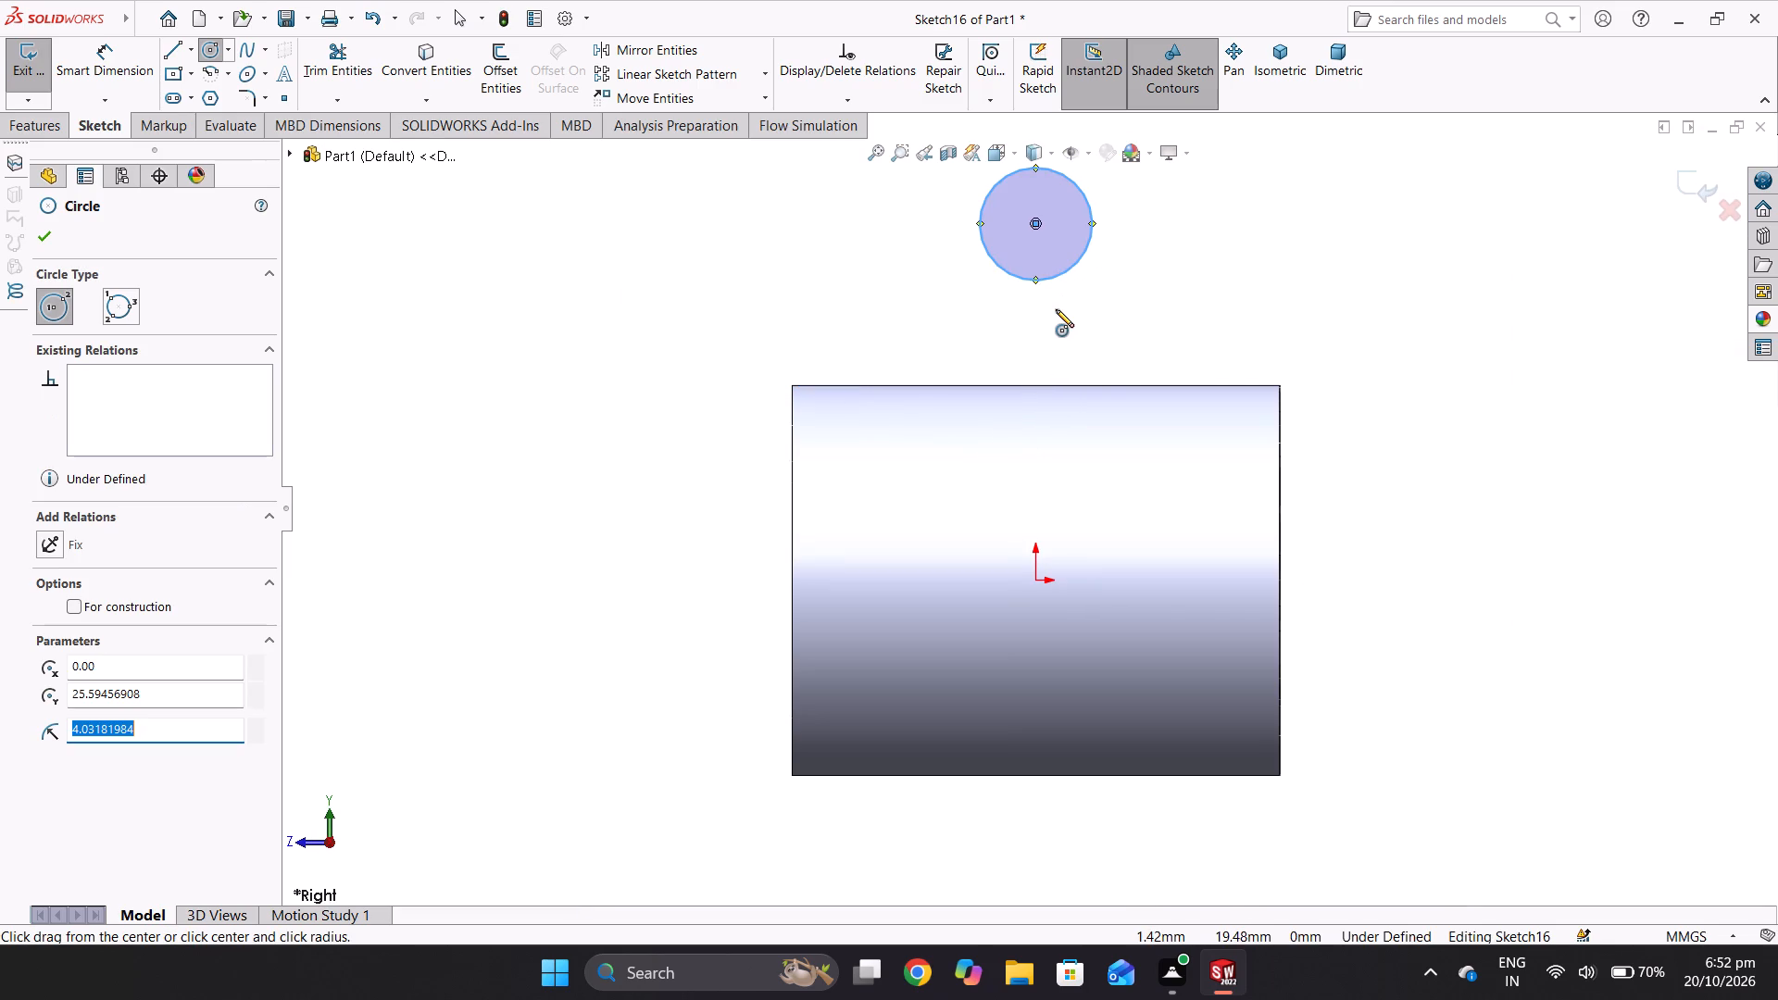
Add a diameter dimension of 15 mm to the circle above the cylinder.
click(124, 50)
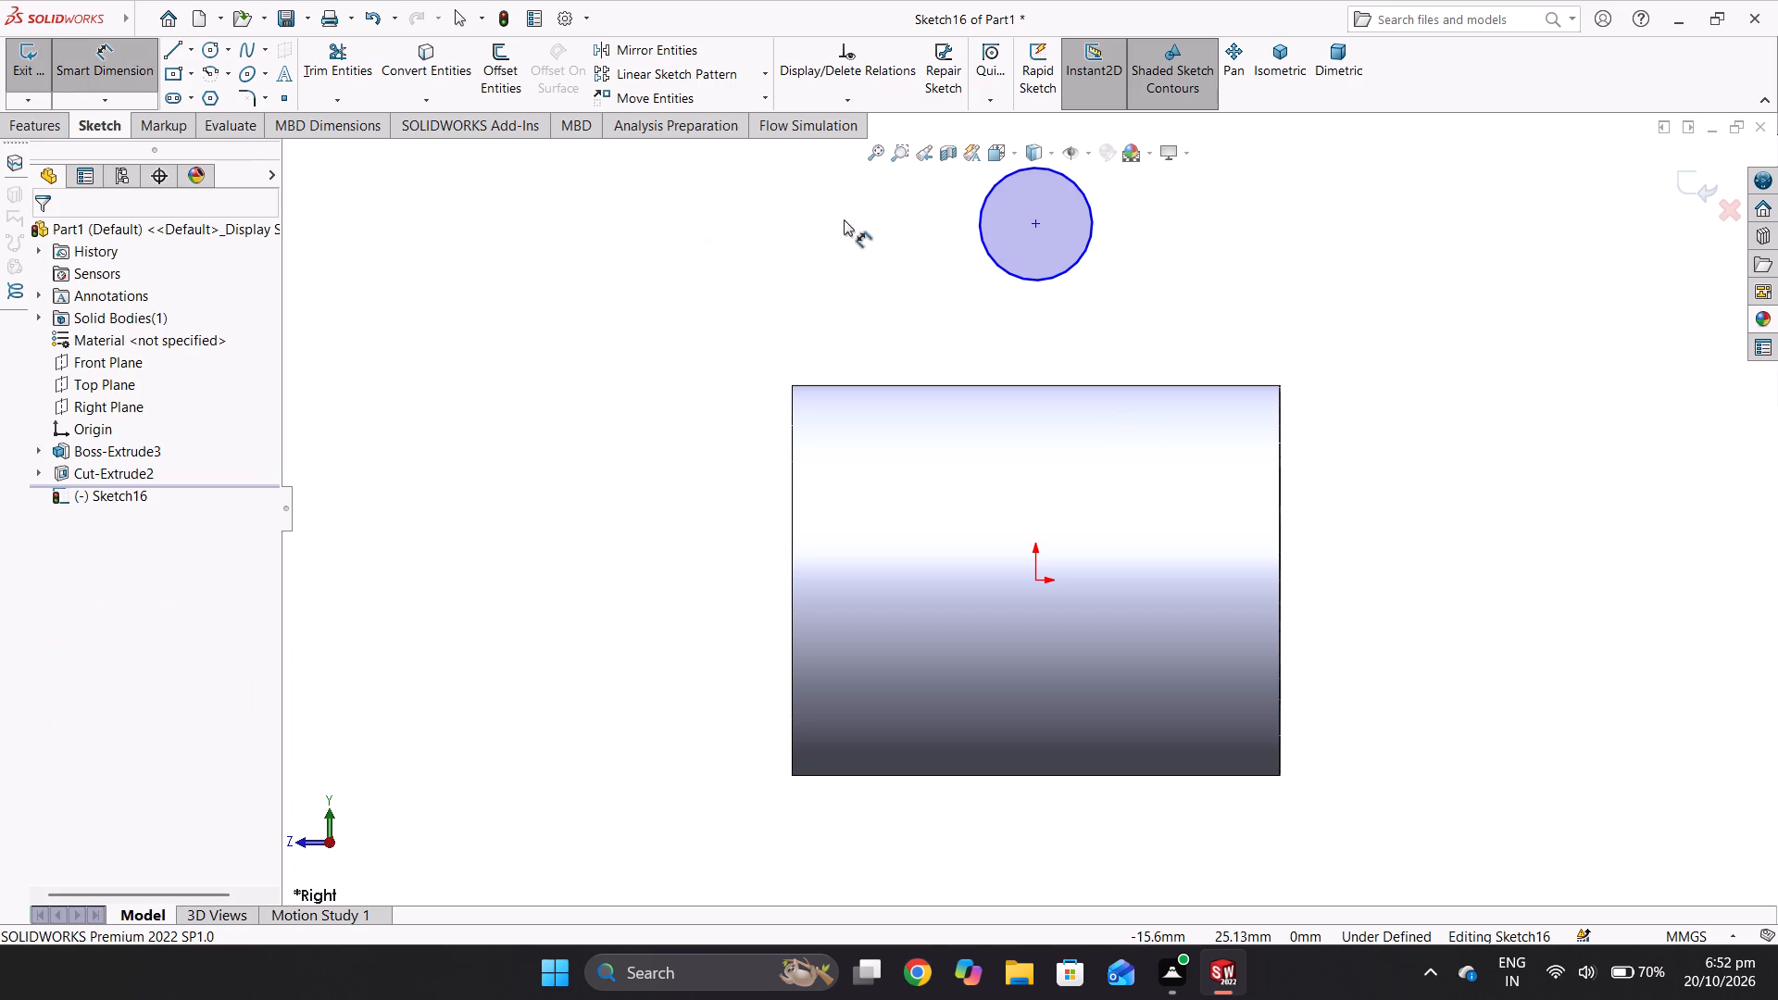
click(976, 231)
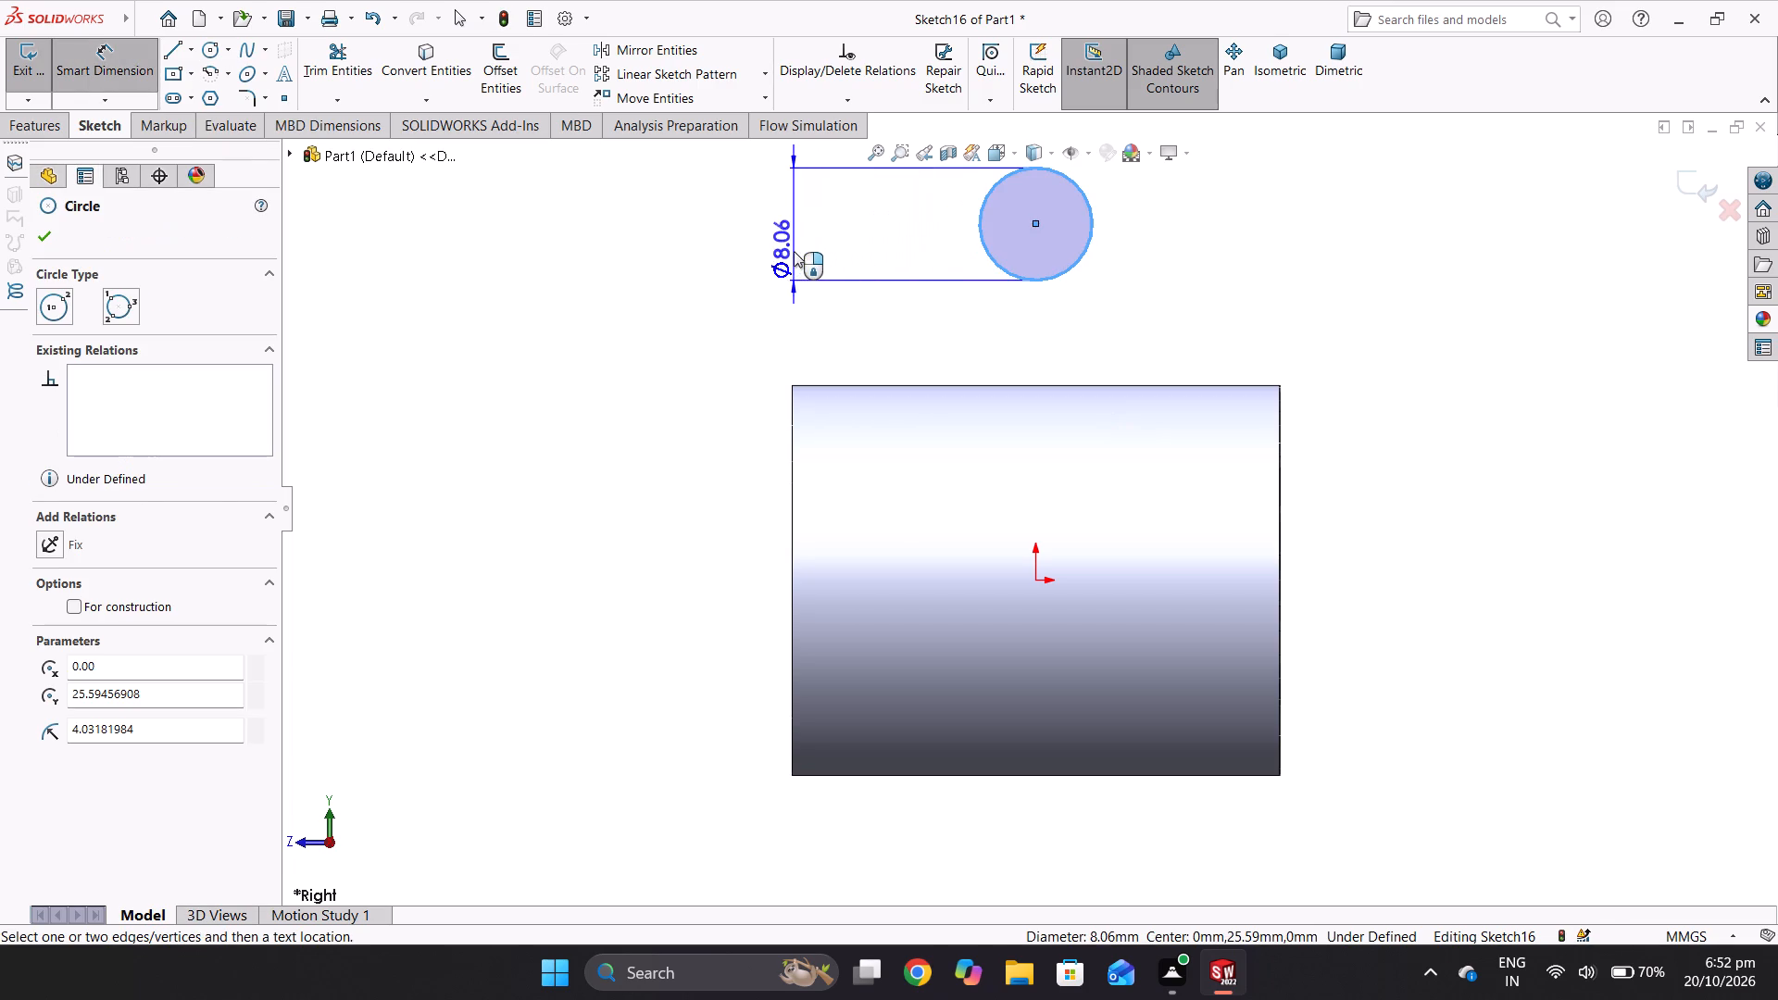
click(794, 251)
text(15)
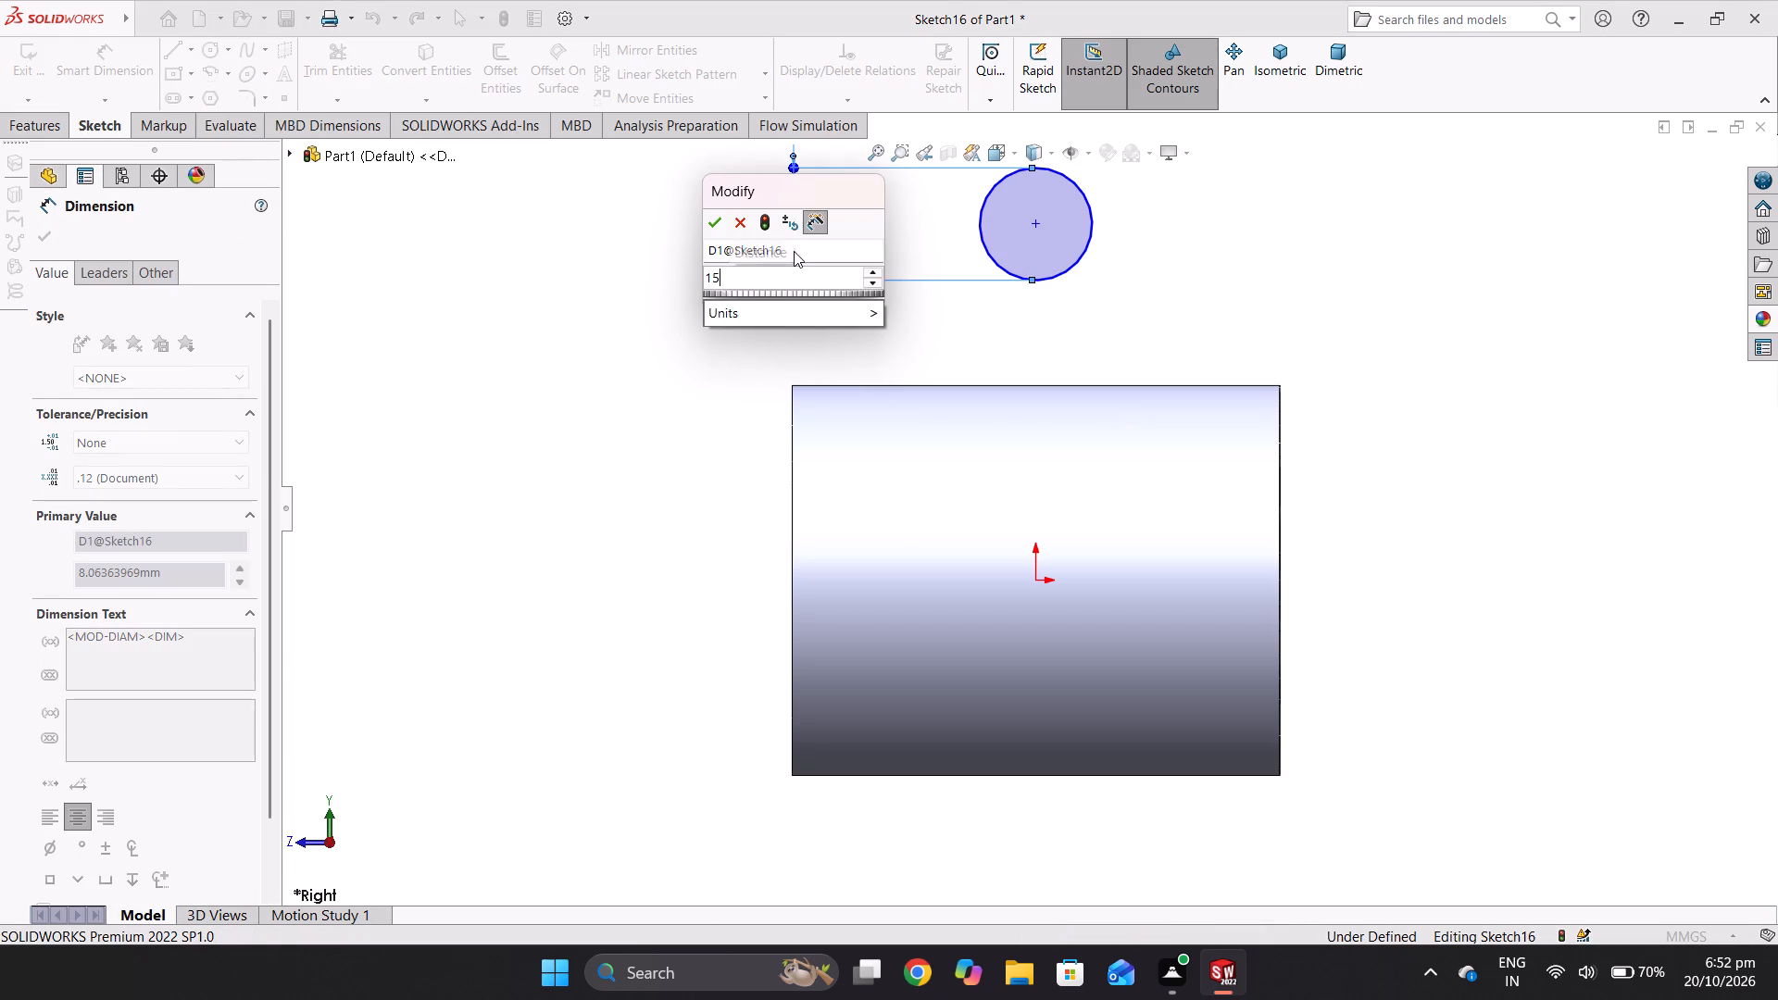
key(Return)
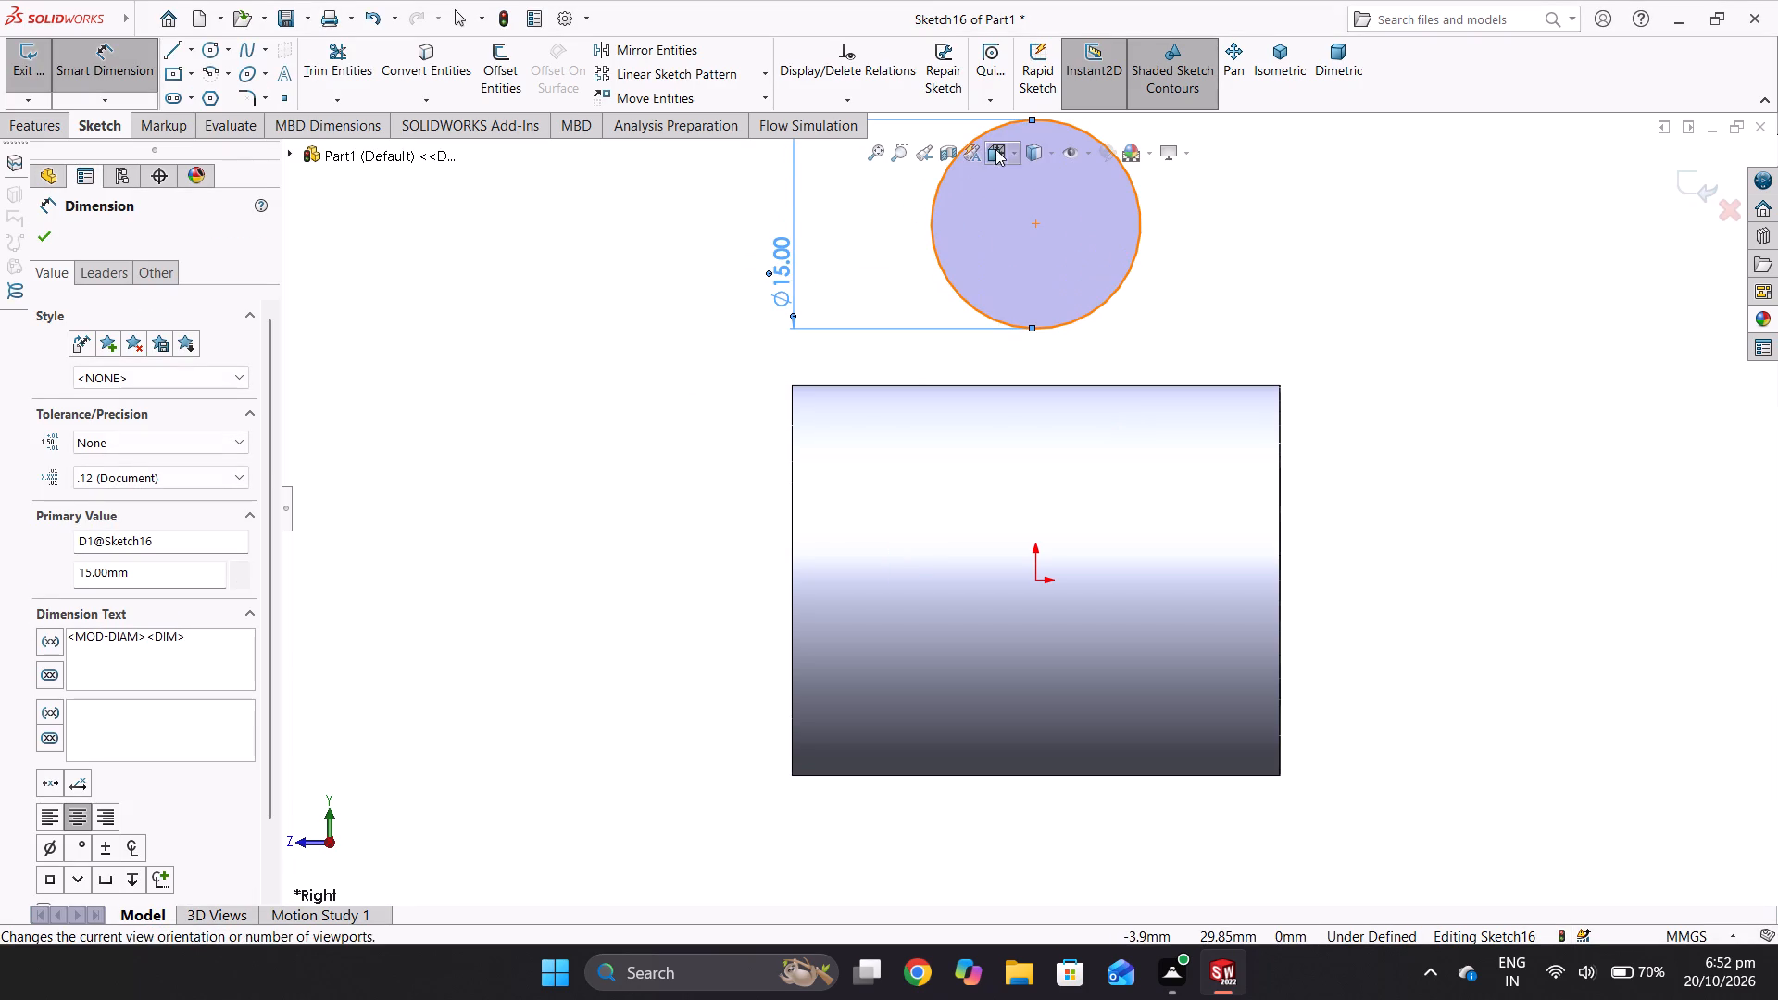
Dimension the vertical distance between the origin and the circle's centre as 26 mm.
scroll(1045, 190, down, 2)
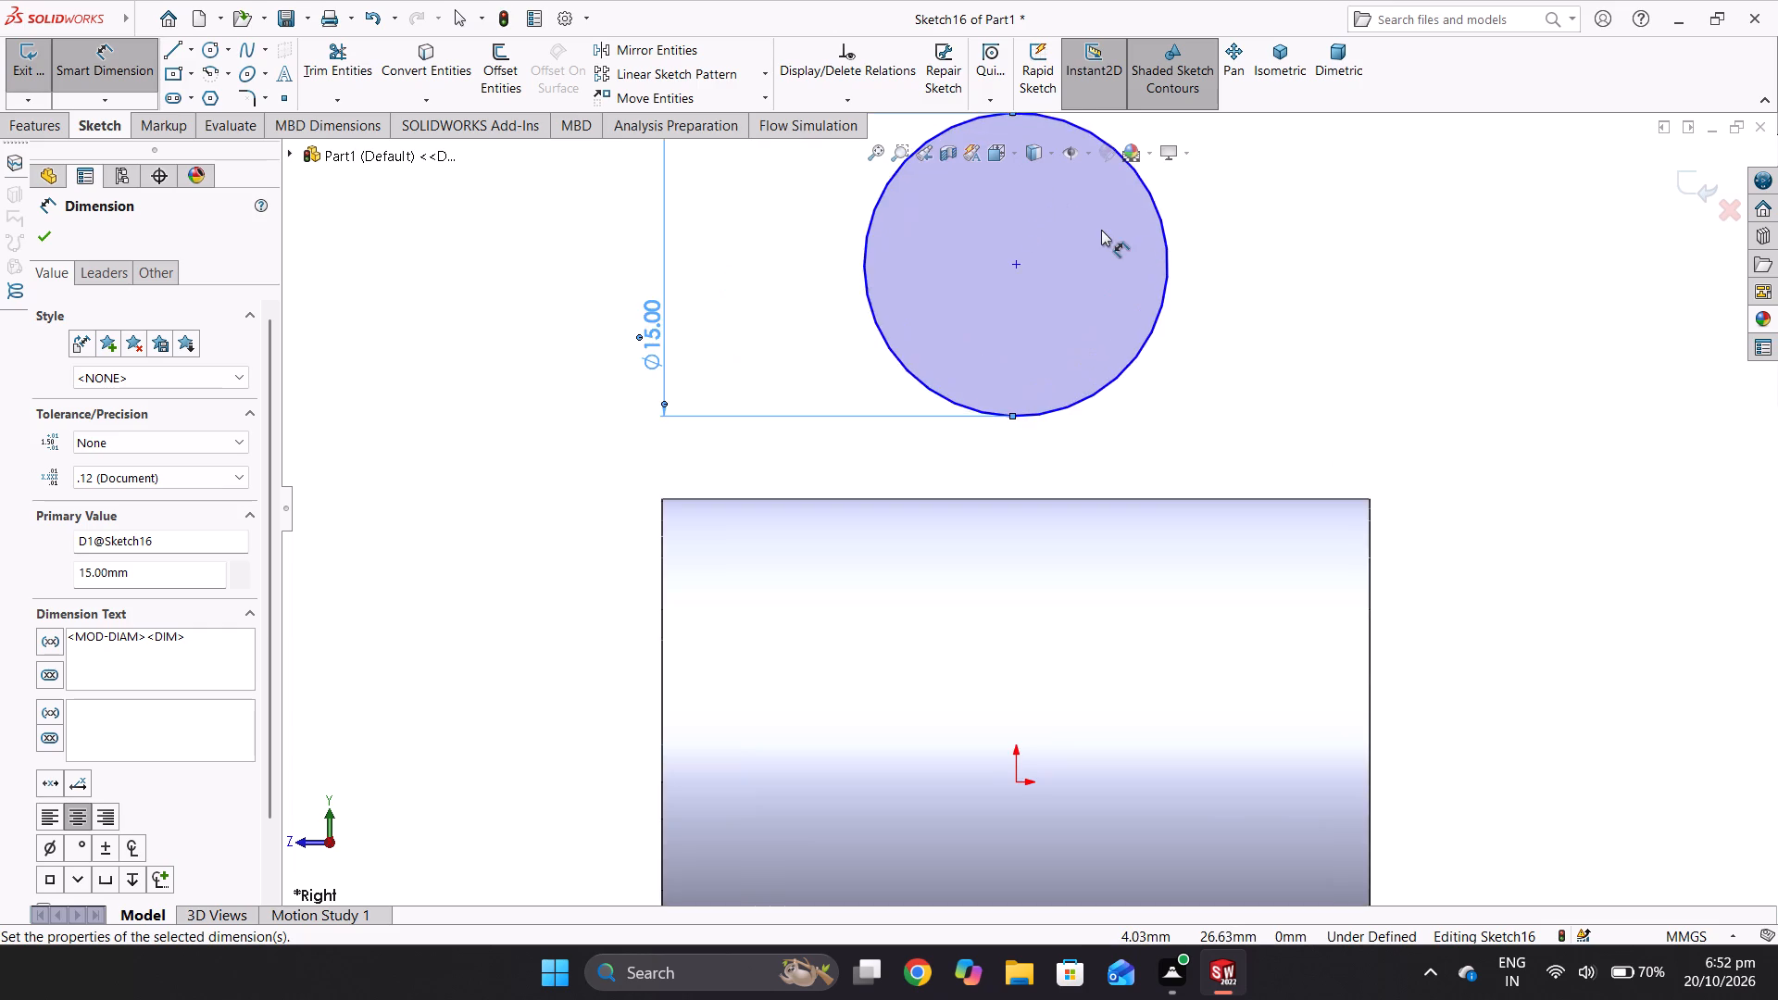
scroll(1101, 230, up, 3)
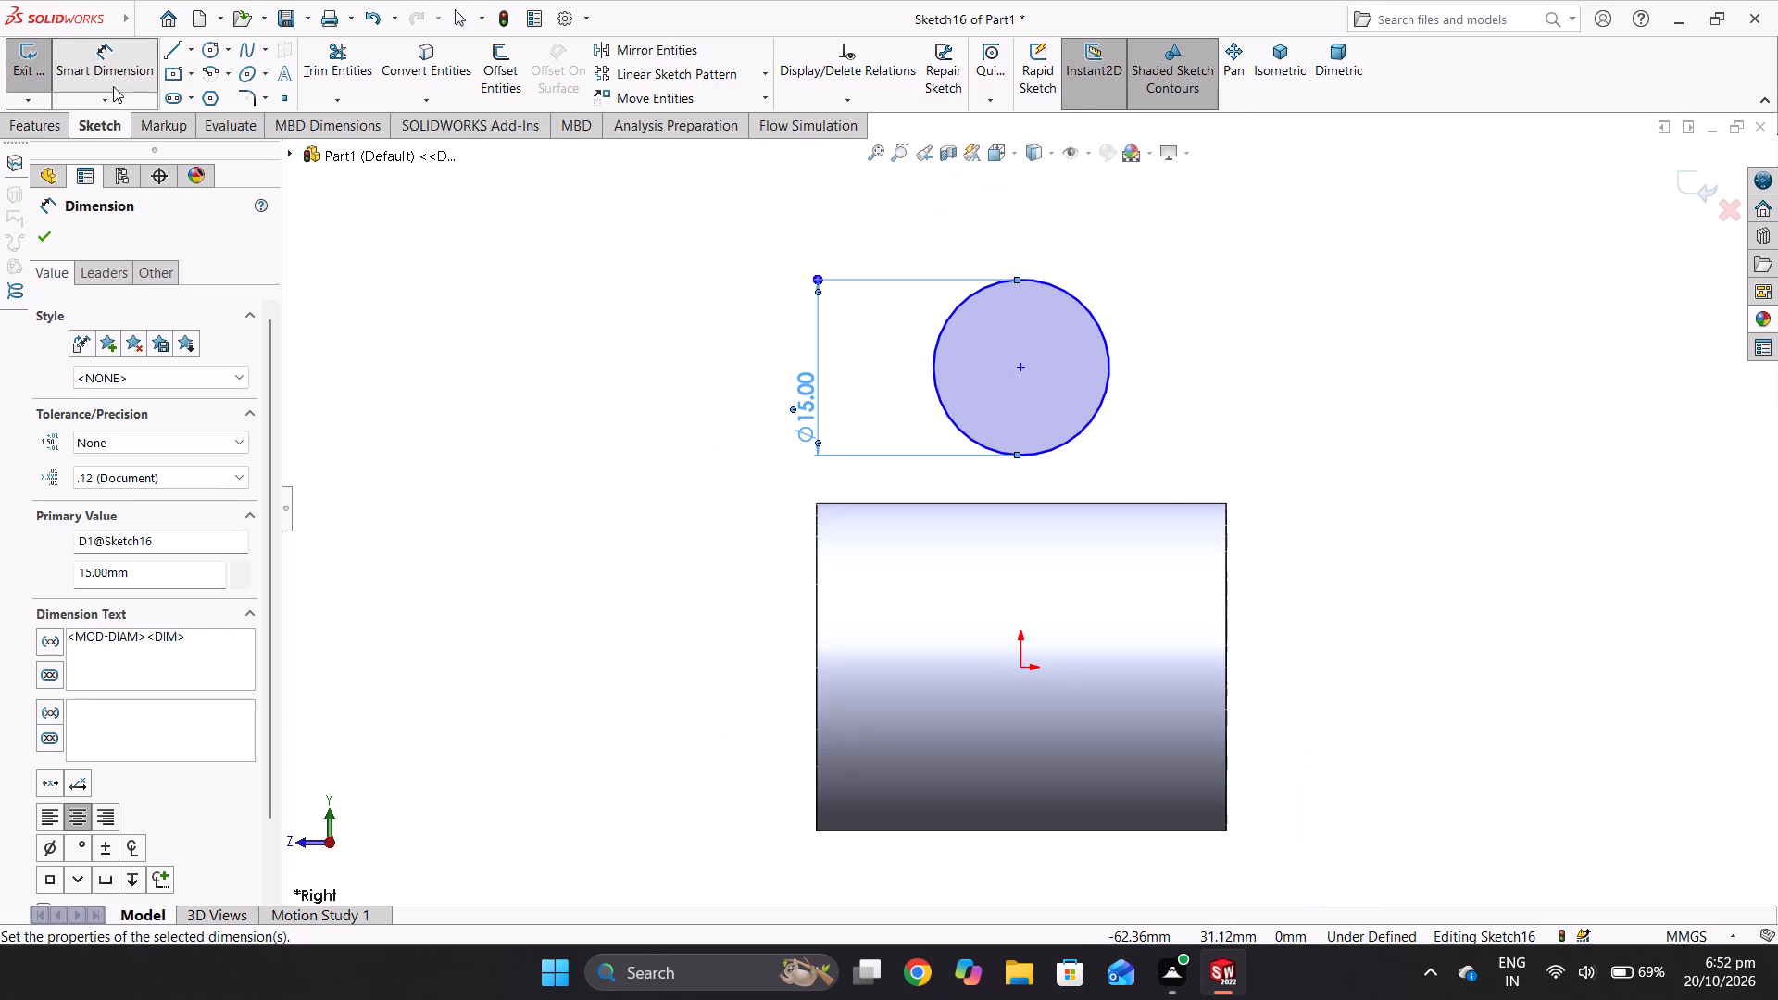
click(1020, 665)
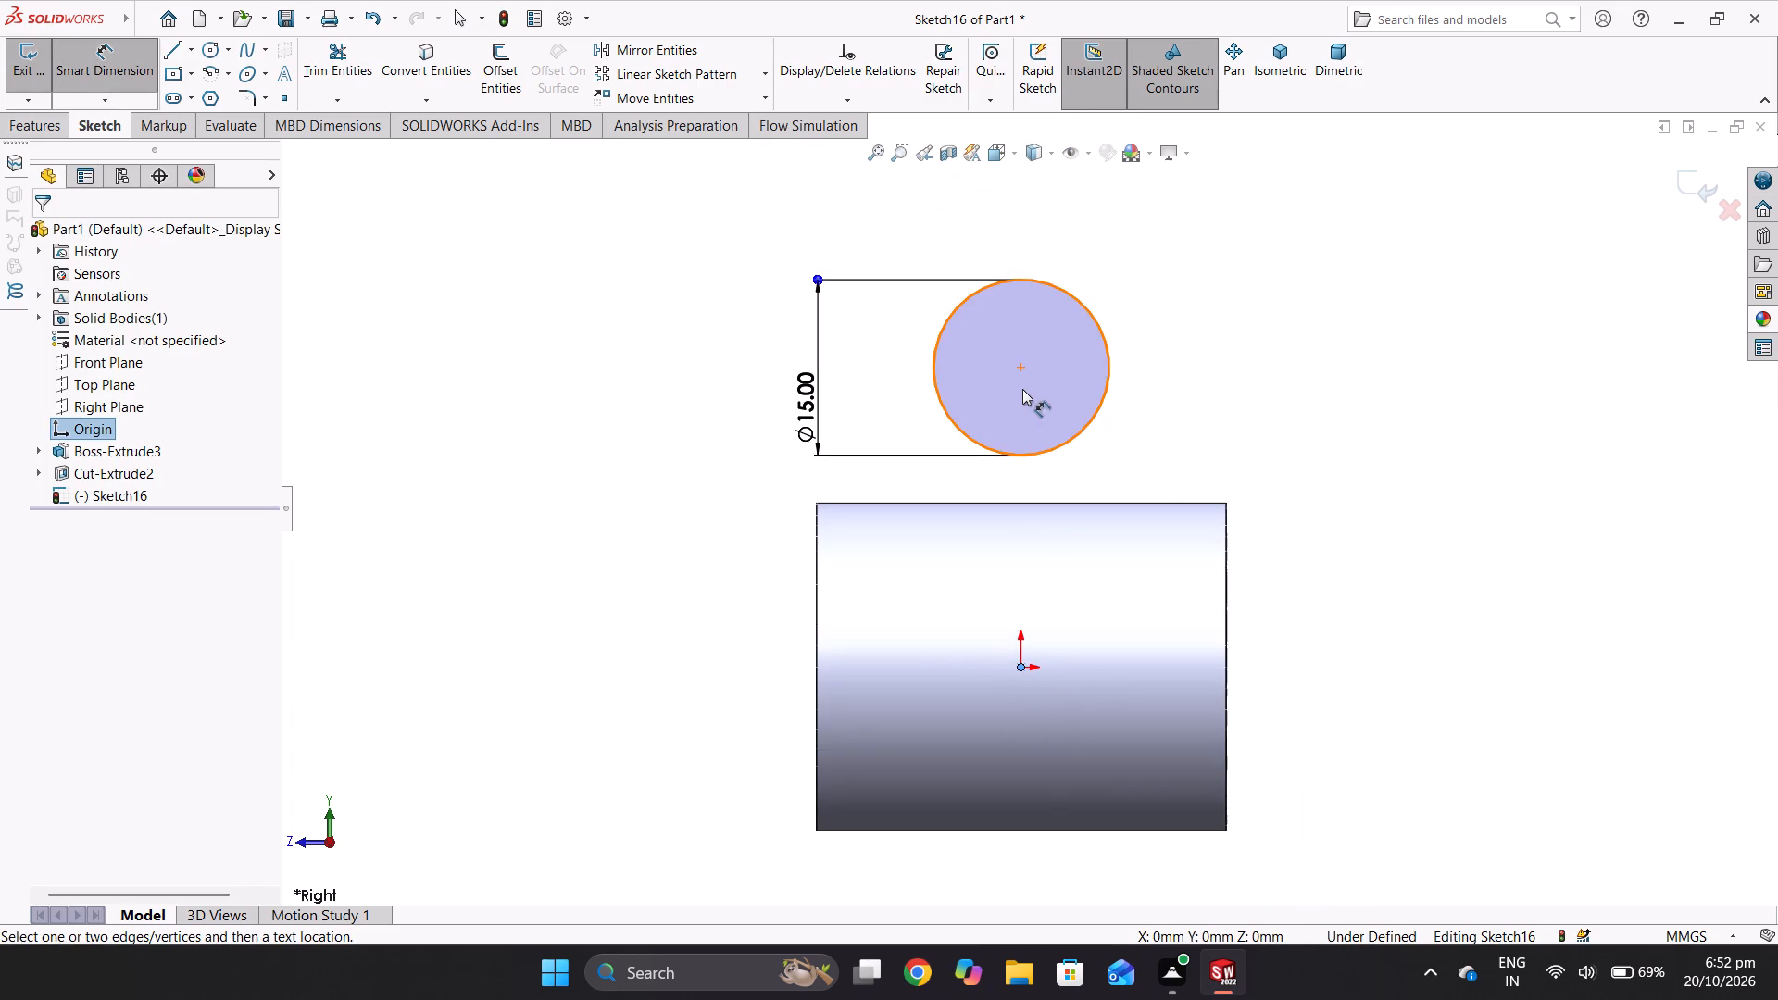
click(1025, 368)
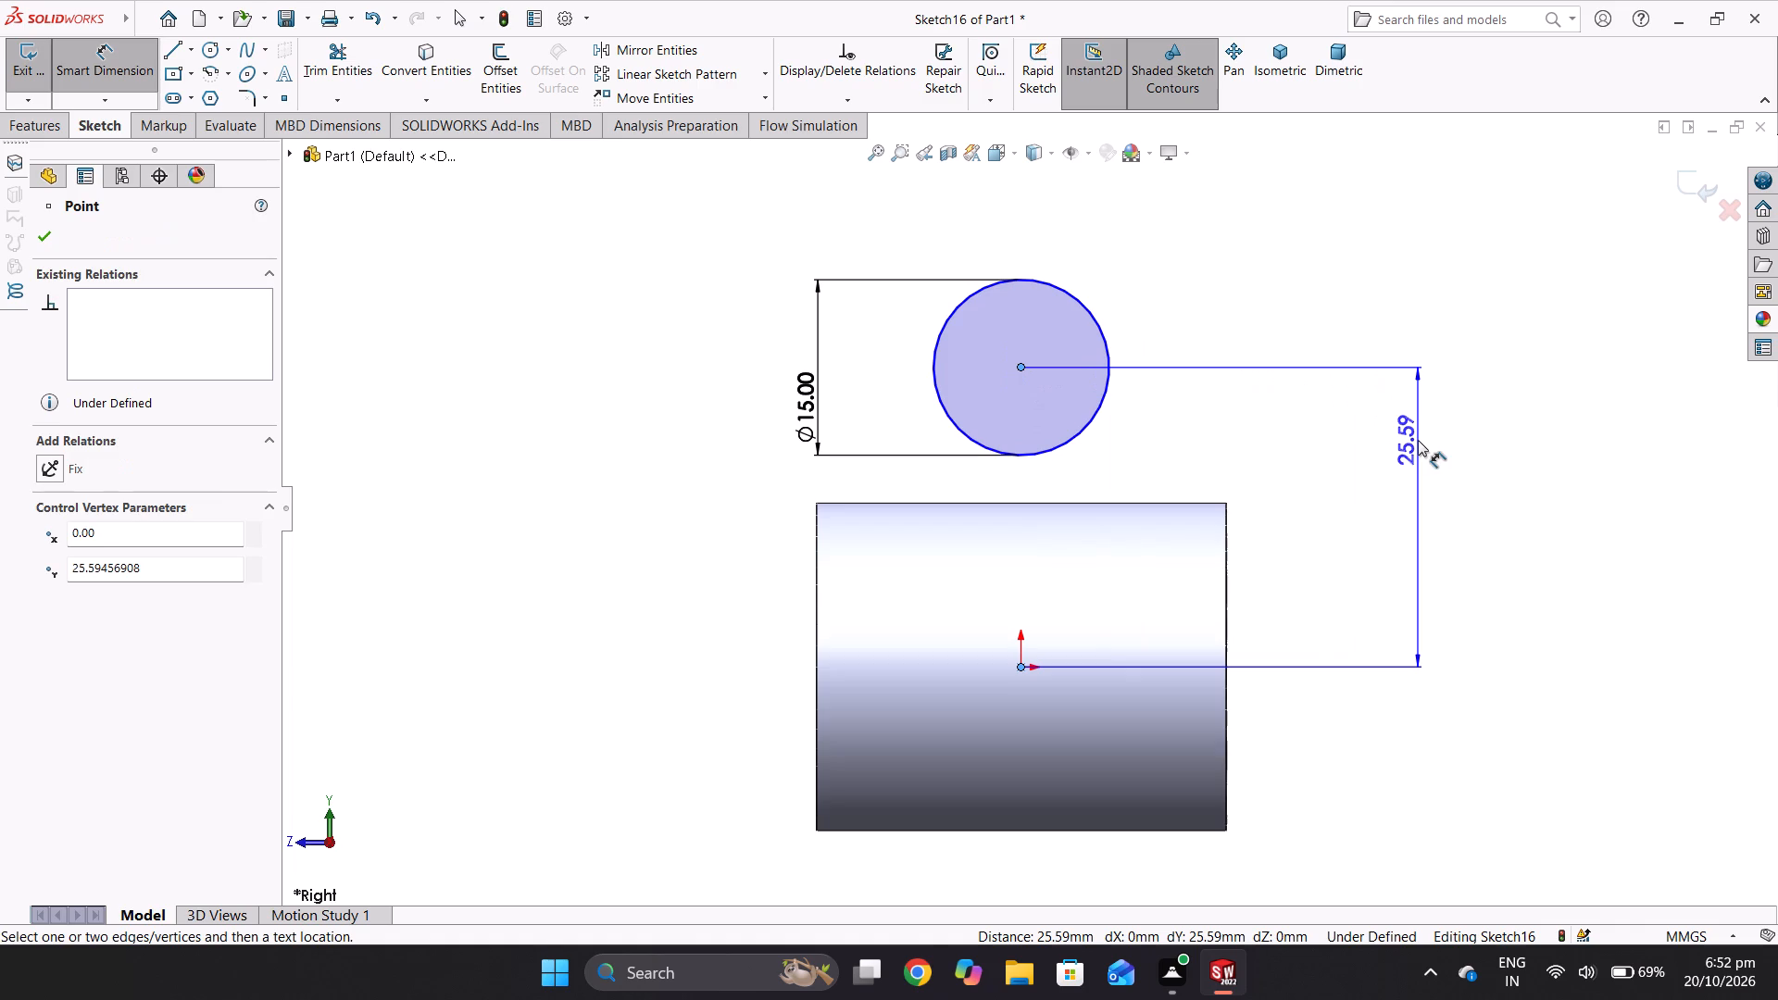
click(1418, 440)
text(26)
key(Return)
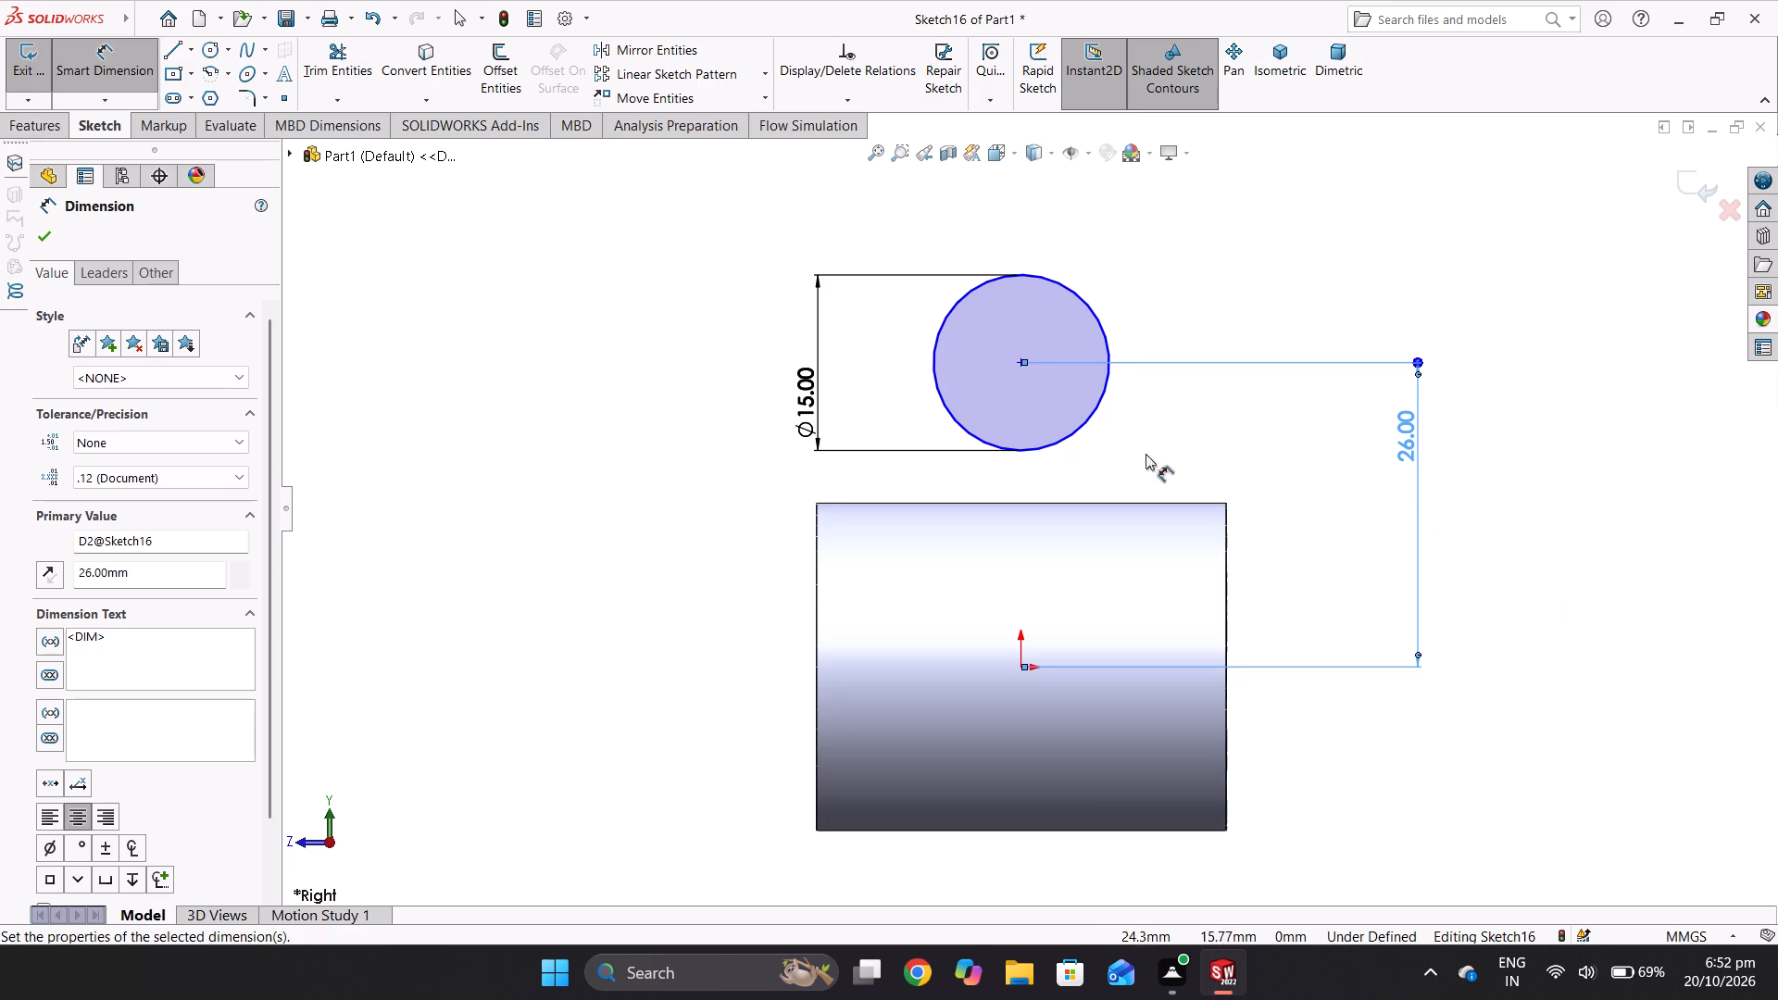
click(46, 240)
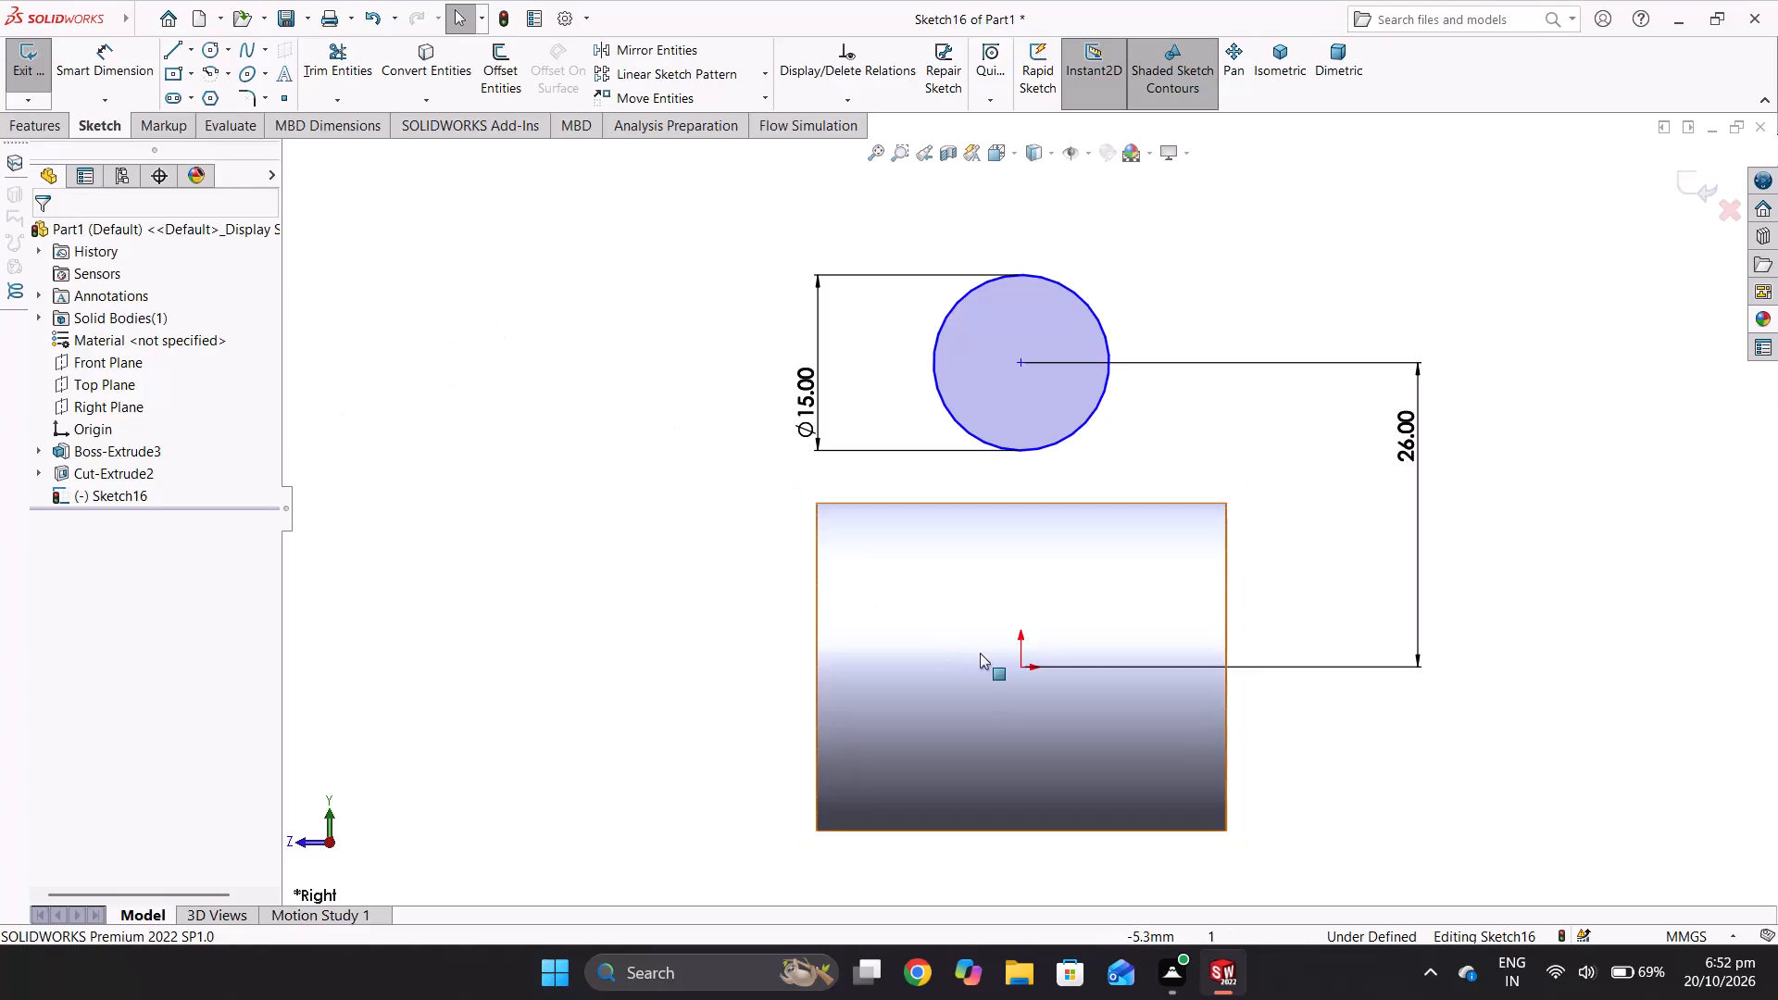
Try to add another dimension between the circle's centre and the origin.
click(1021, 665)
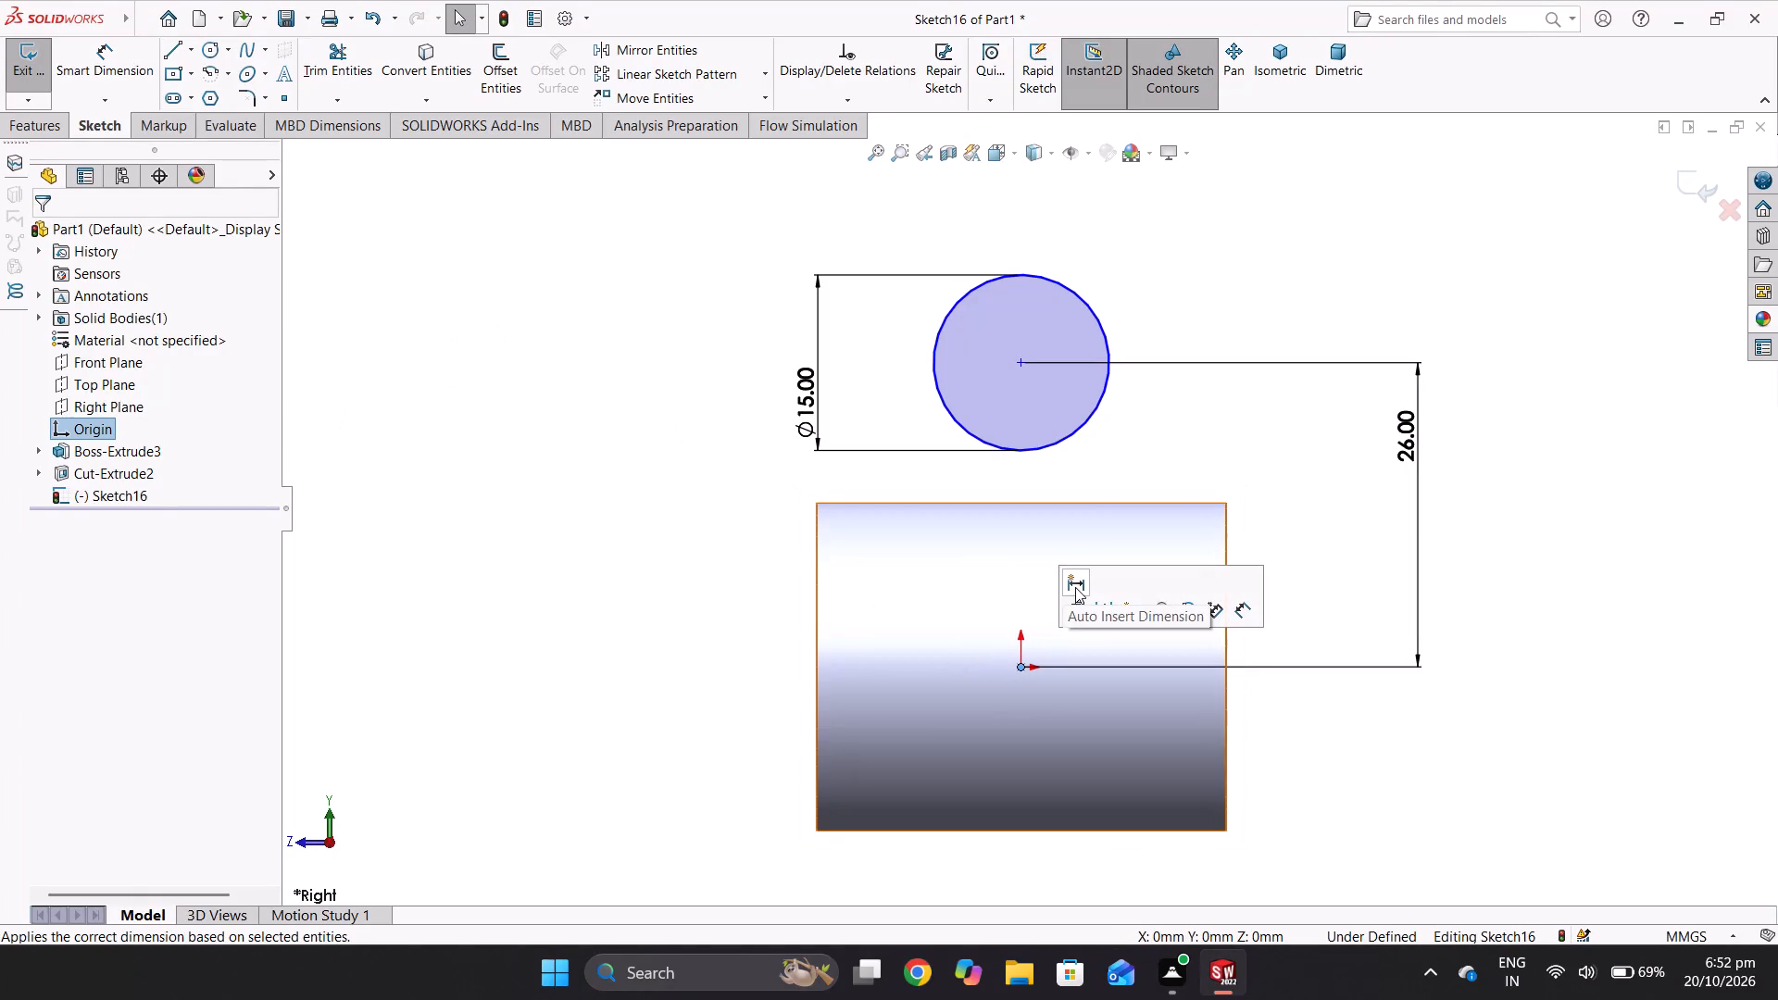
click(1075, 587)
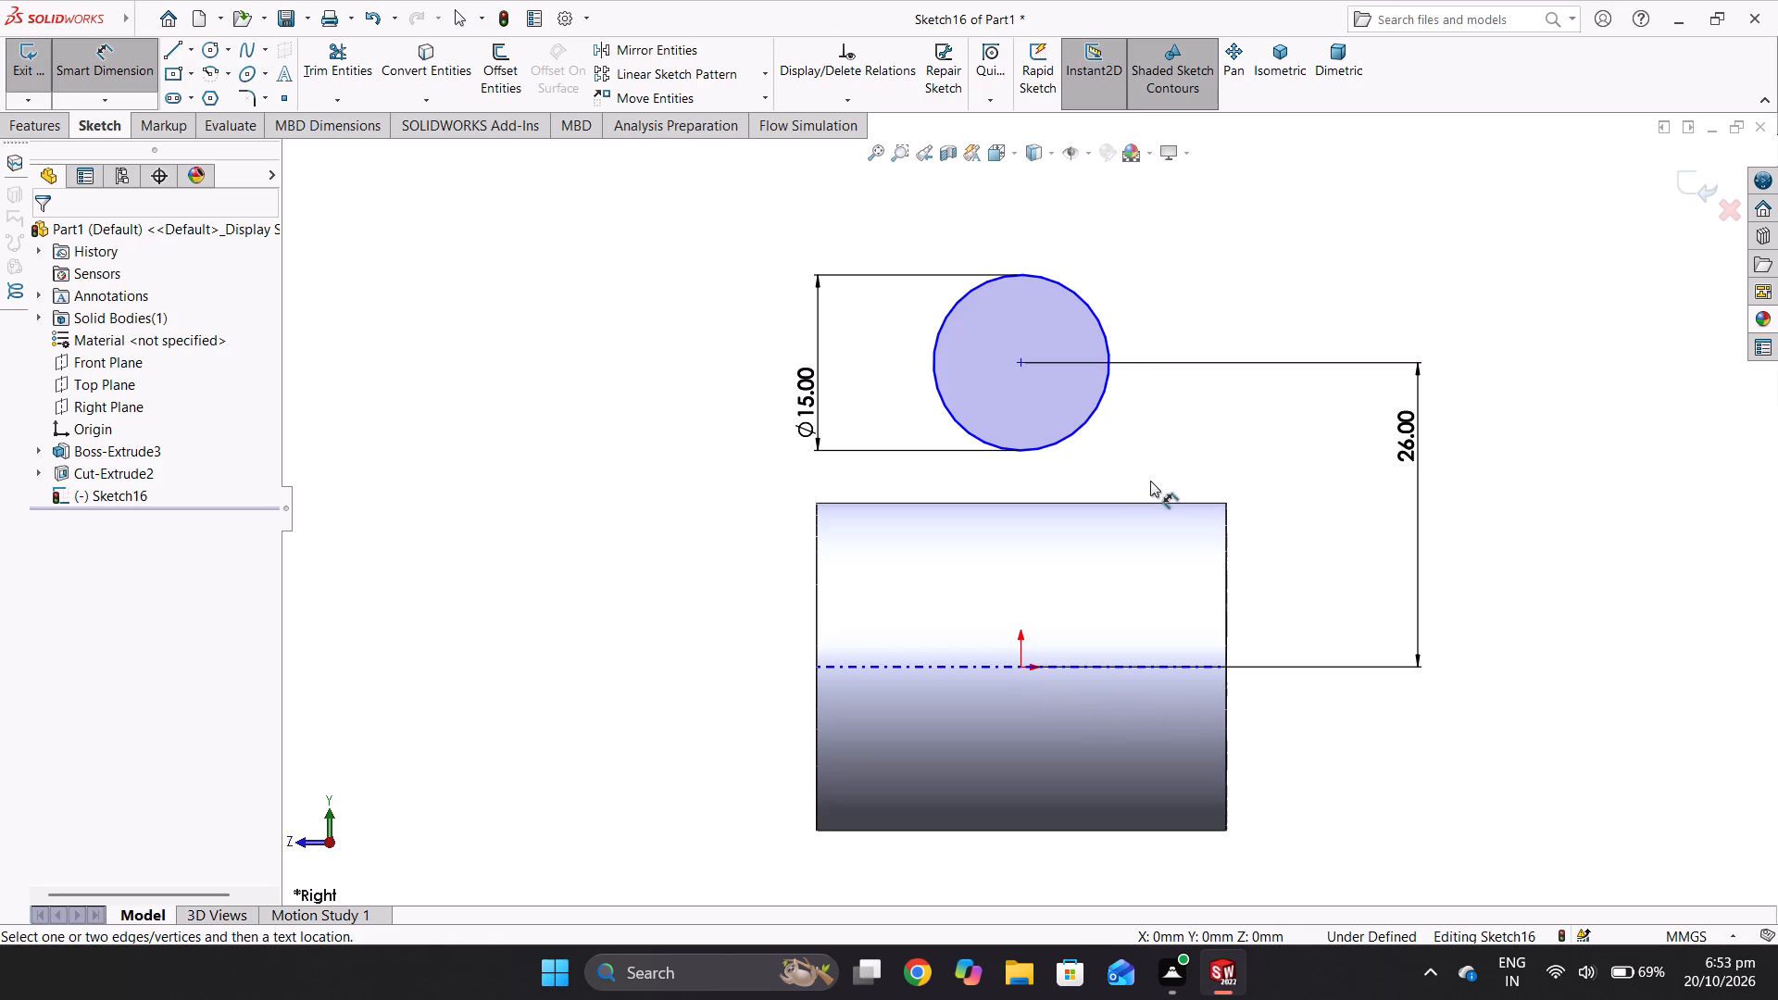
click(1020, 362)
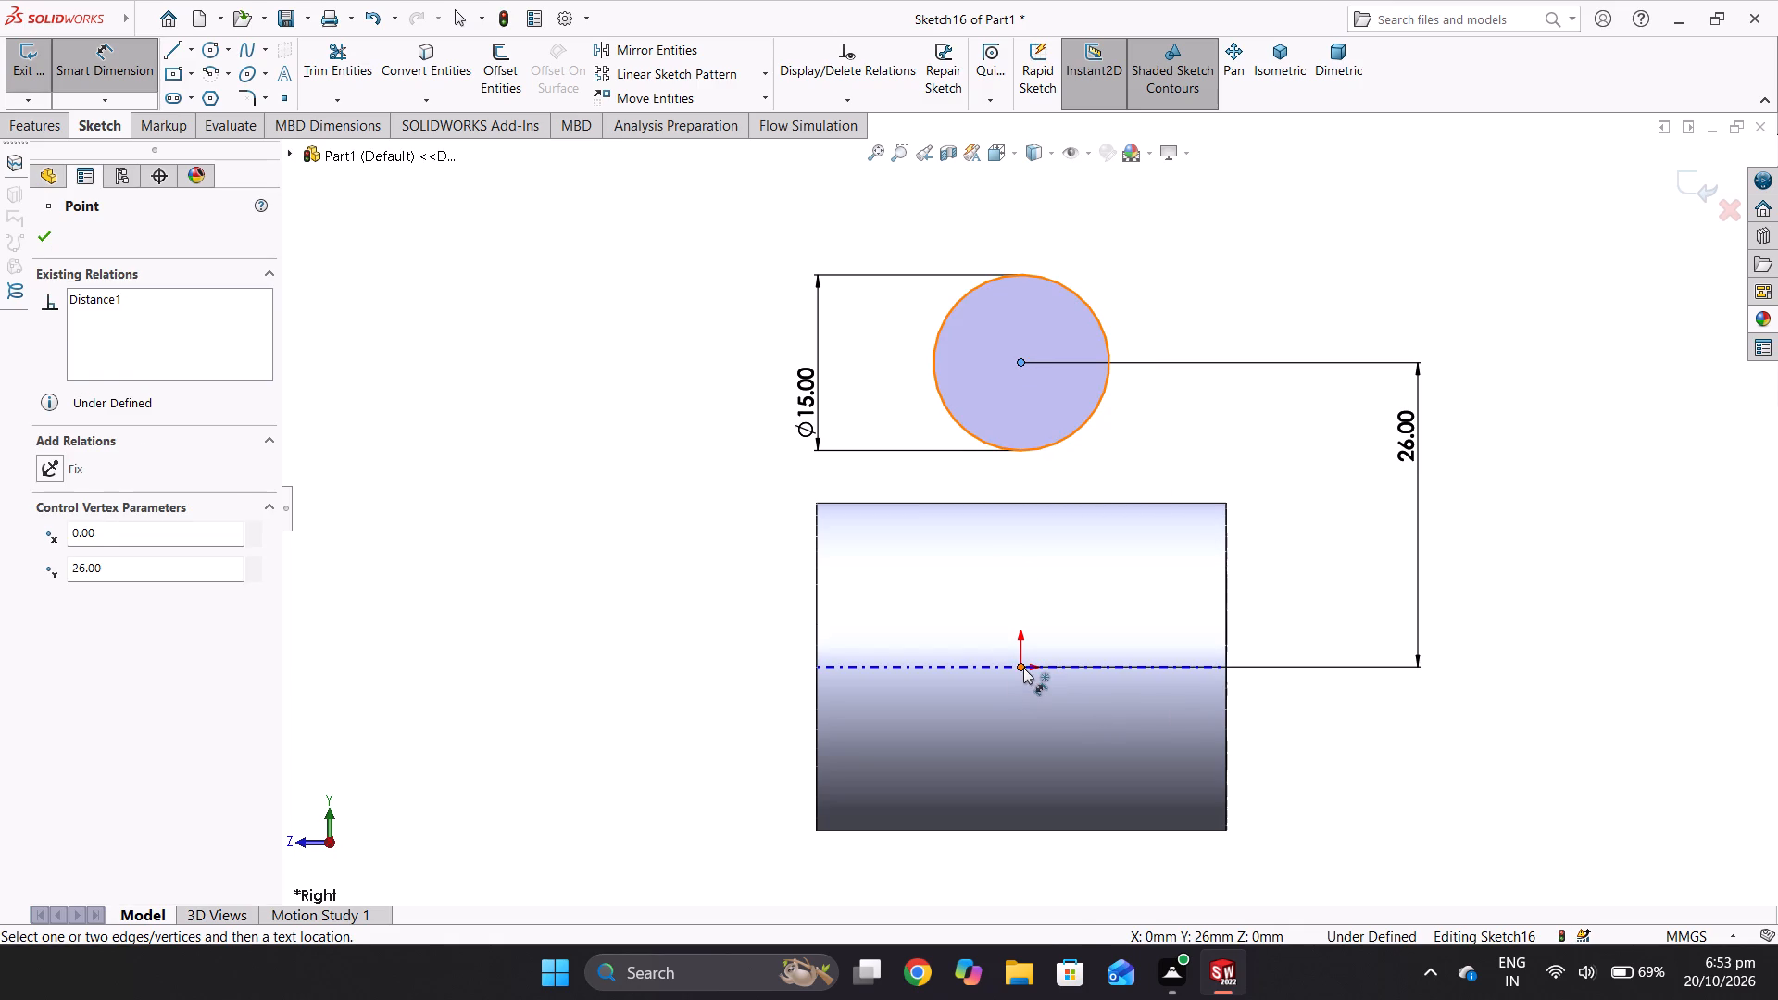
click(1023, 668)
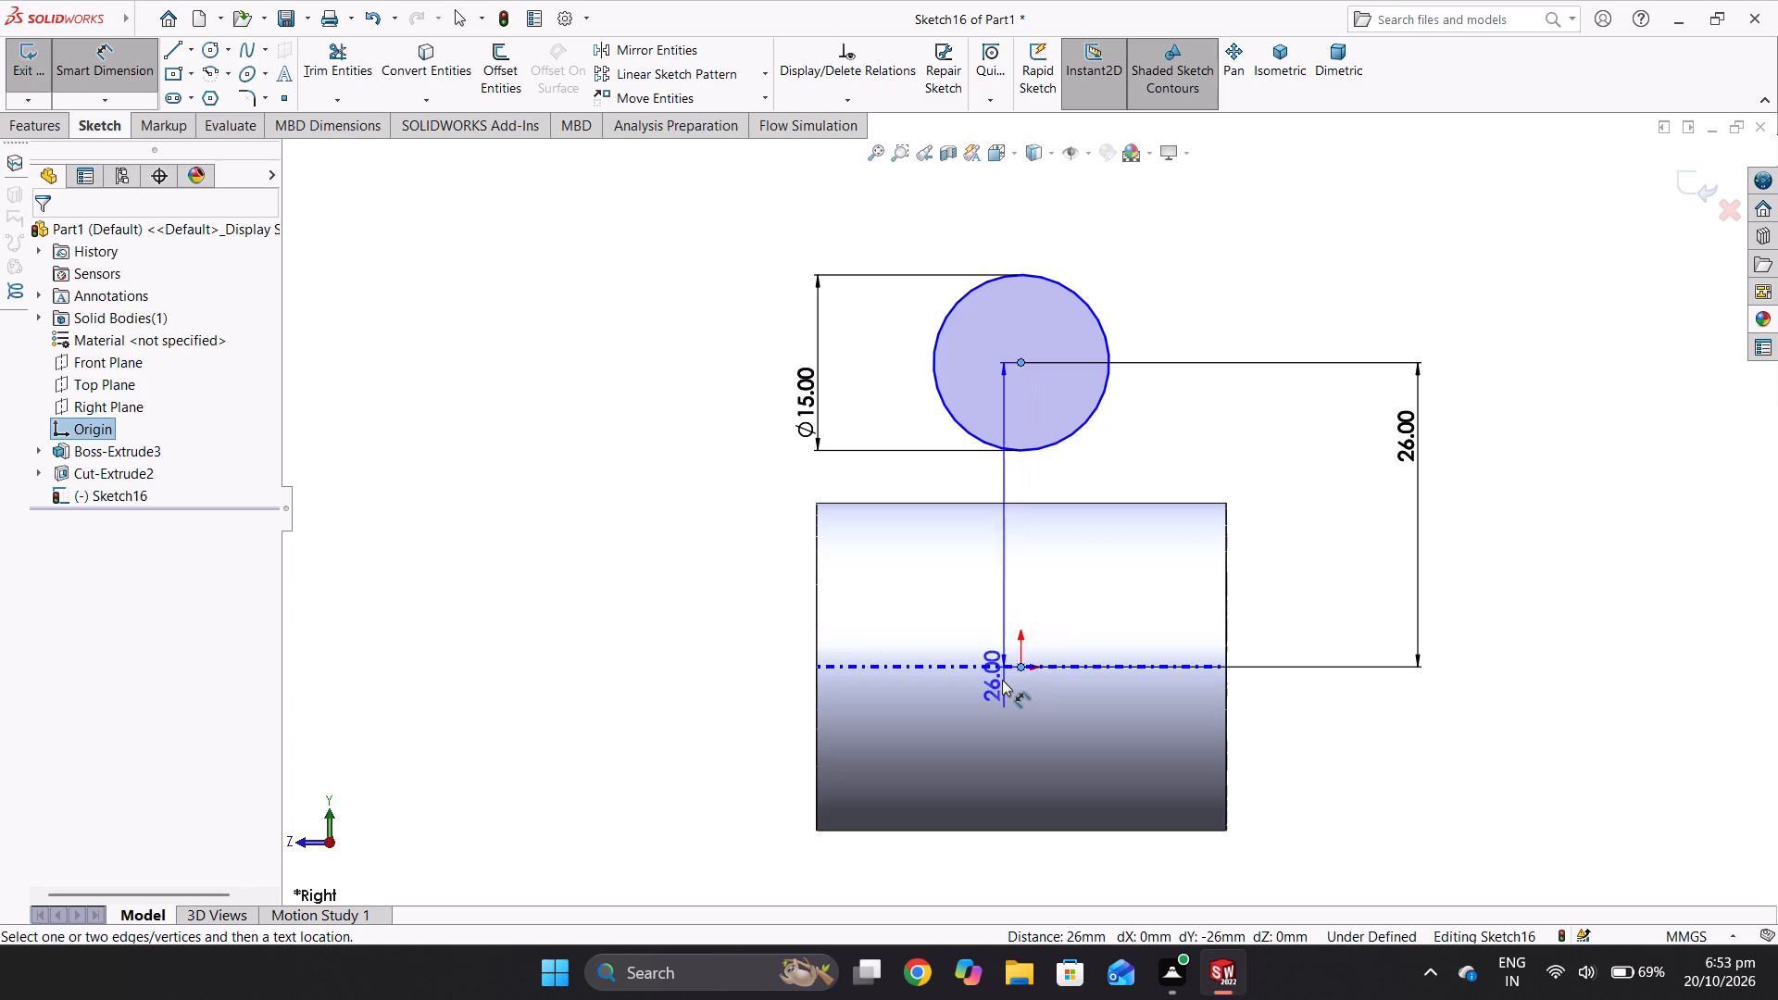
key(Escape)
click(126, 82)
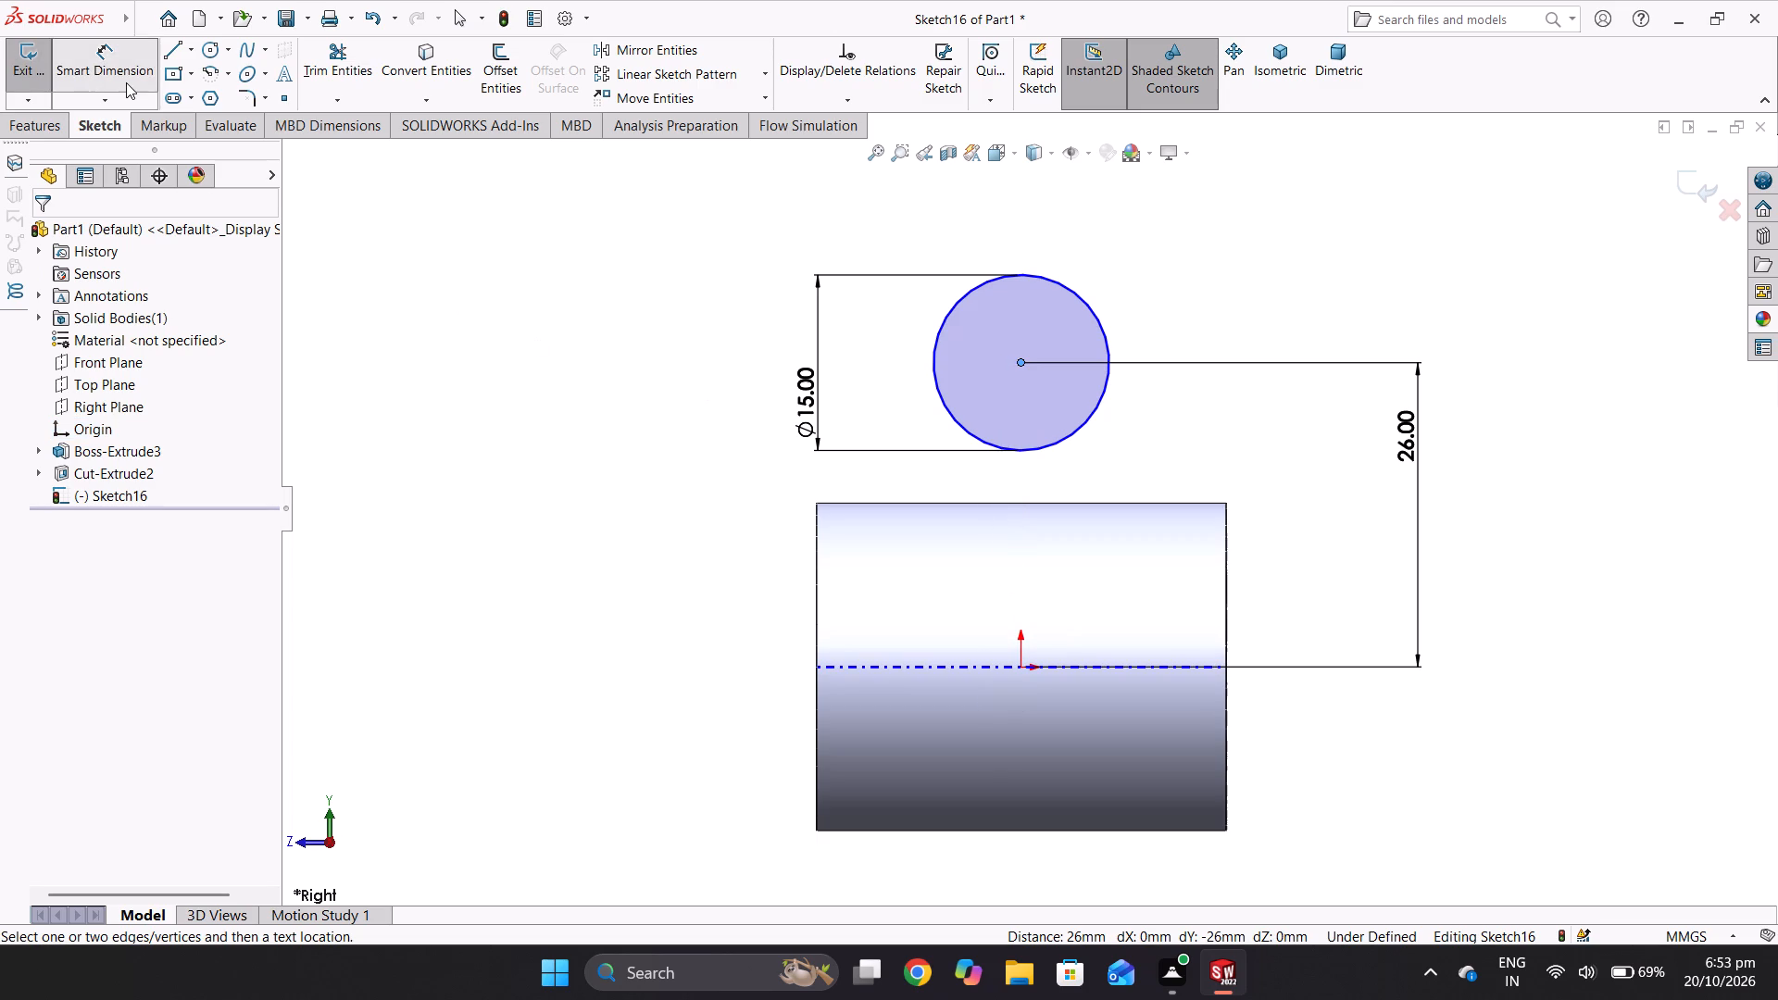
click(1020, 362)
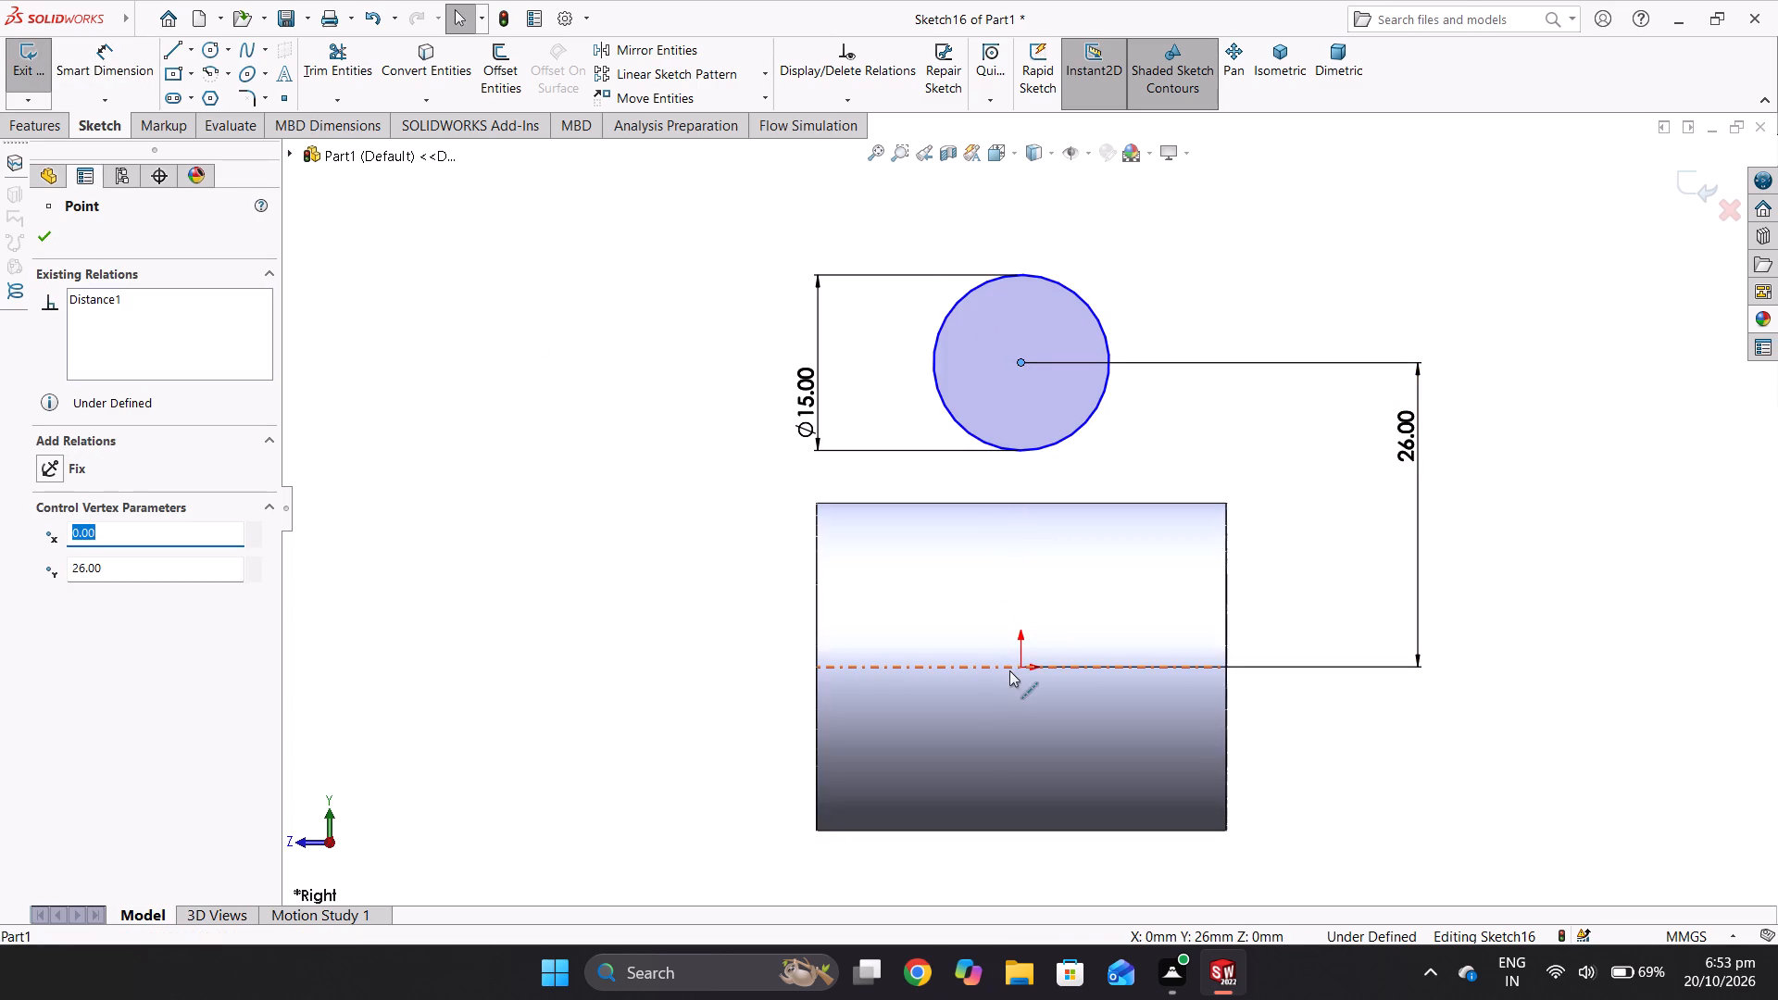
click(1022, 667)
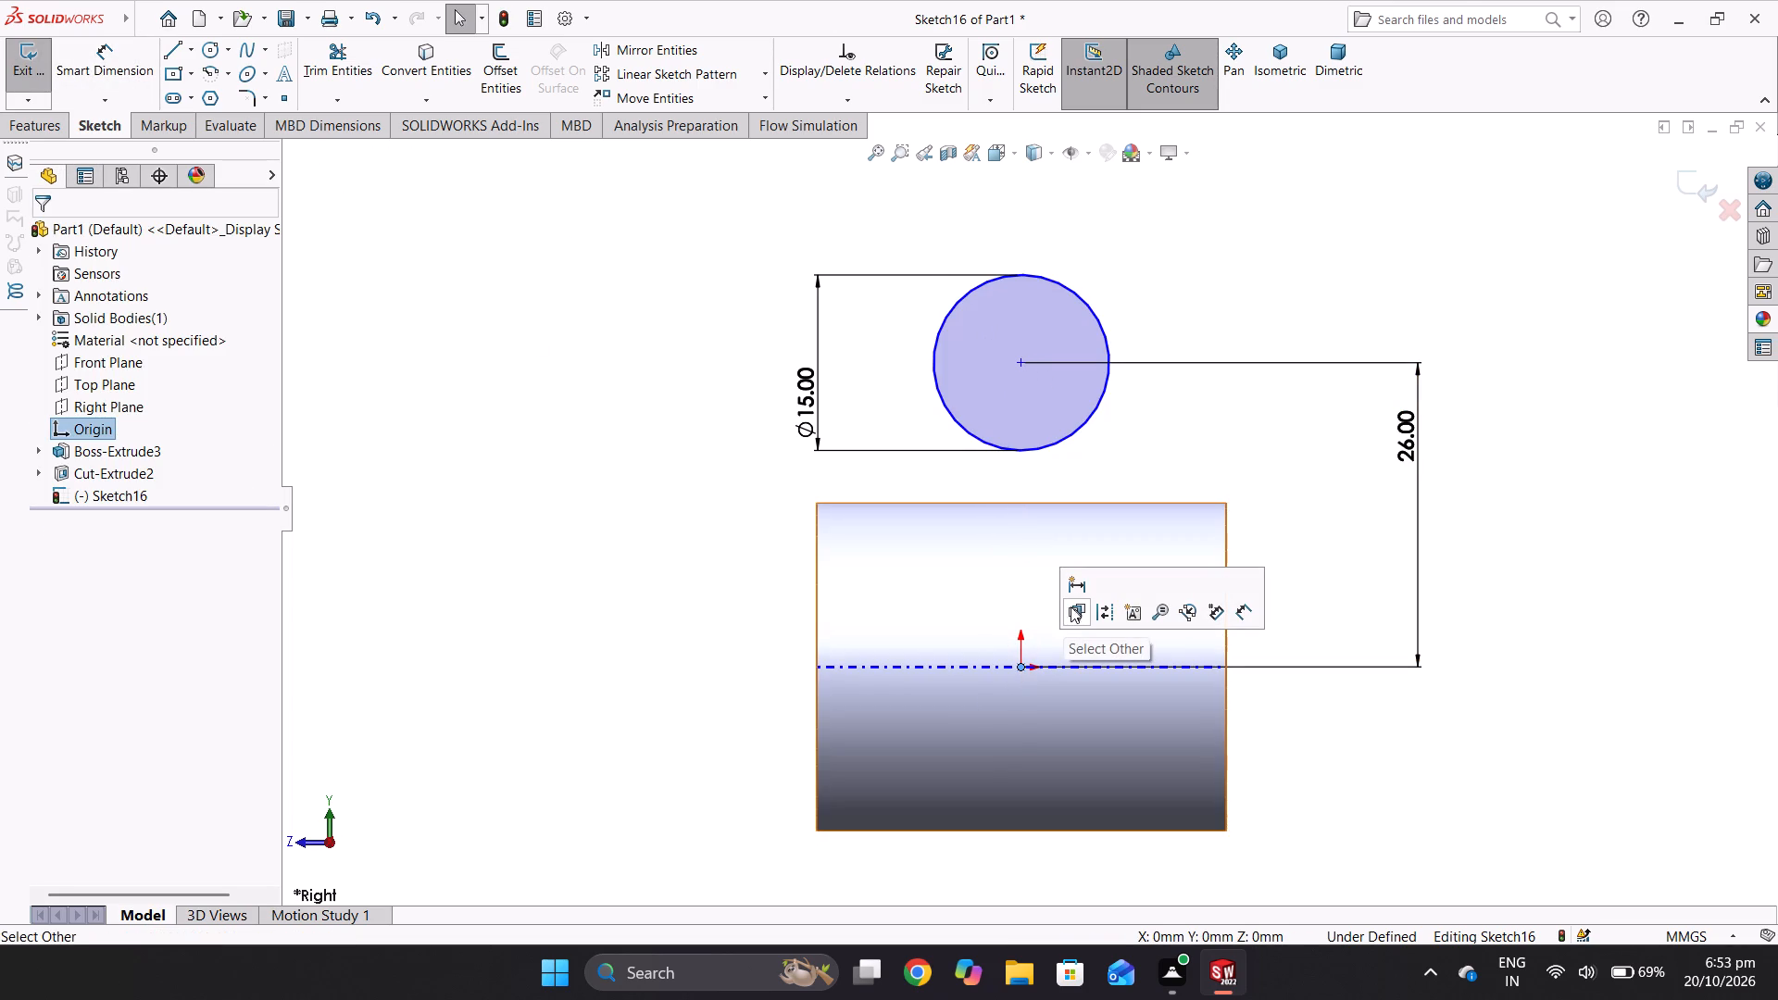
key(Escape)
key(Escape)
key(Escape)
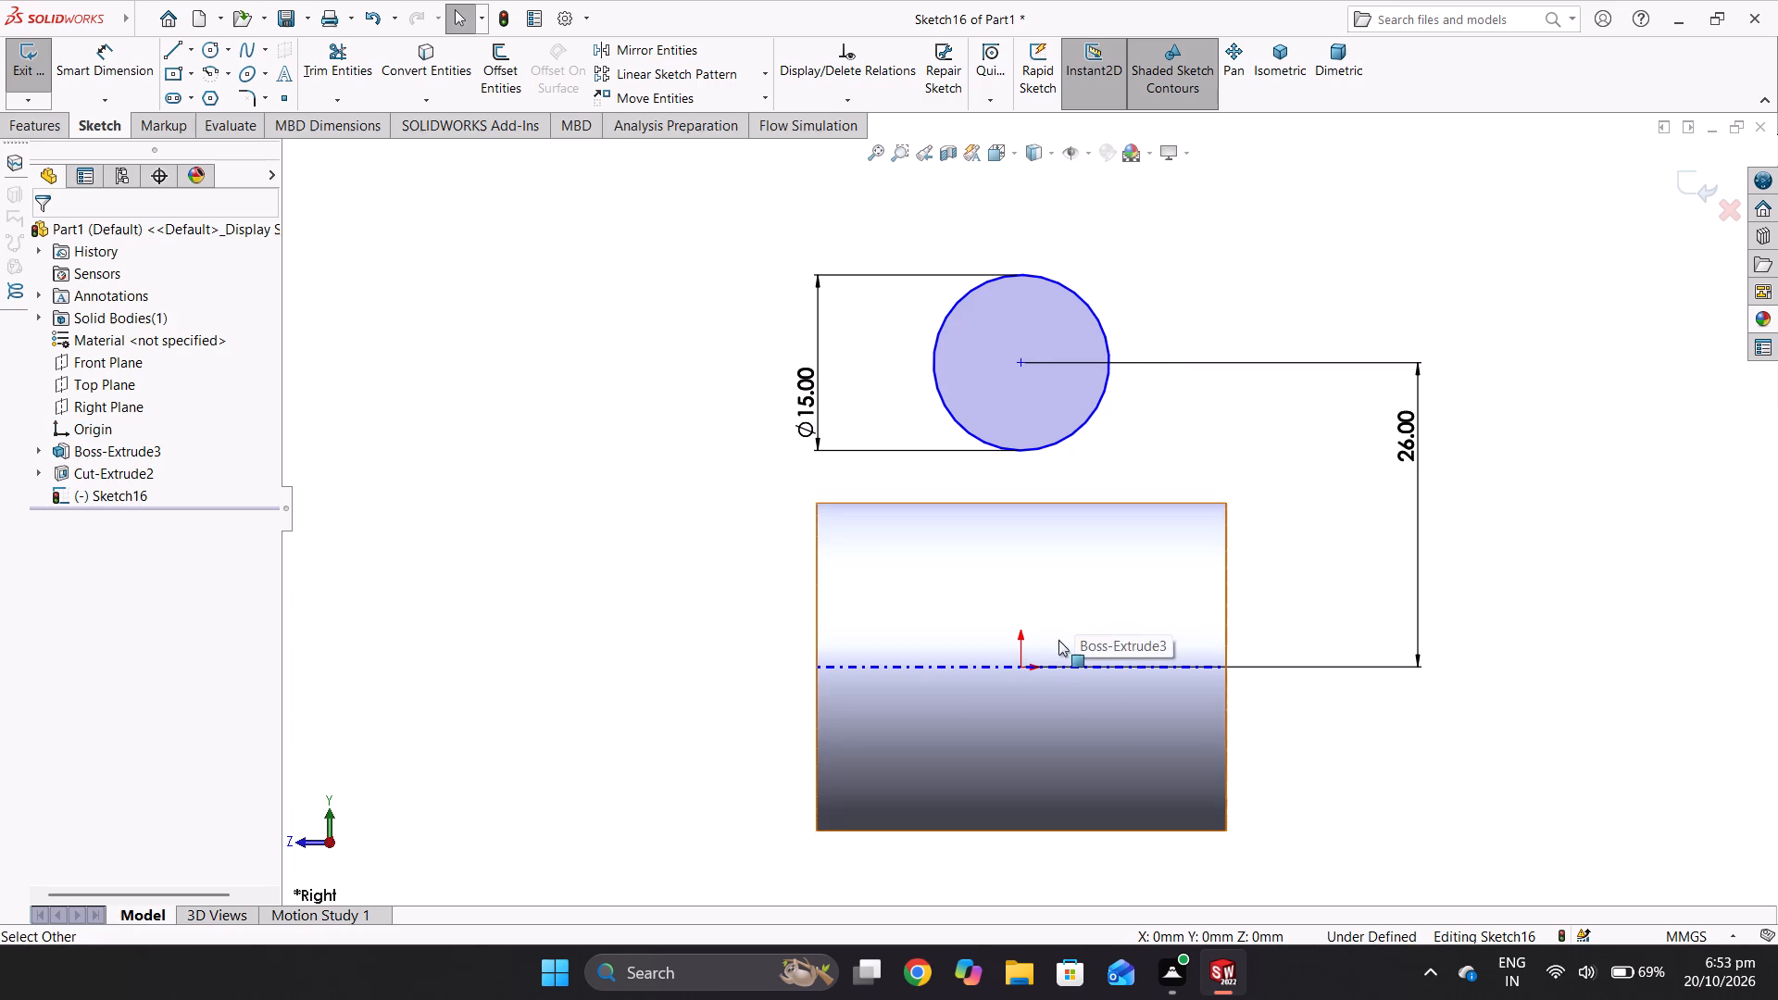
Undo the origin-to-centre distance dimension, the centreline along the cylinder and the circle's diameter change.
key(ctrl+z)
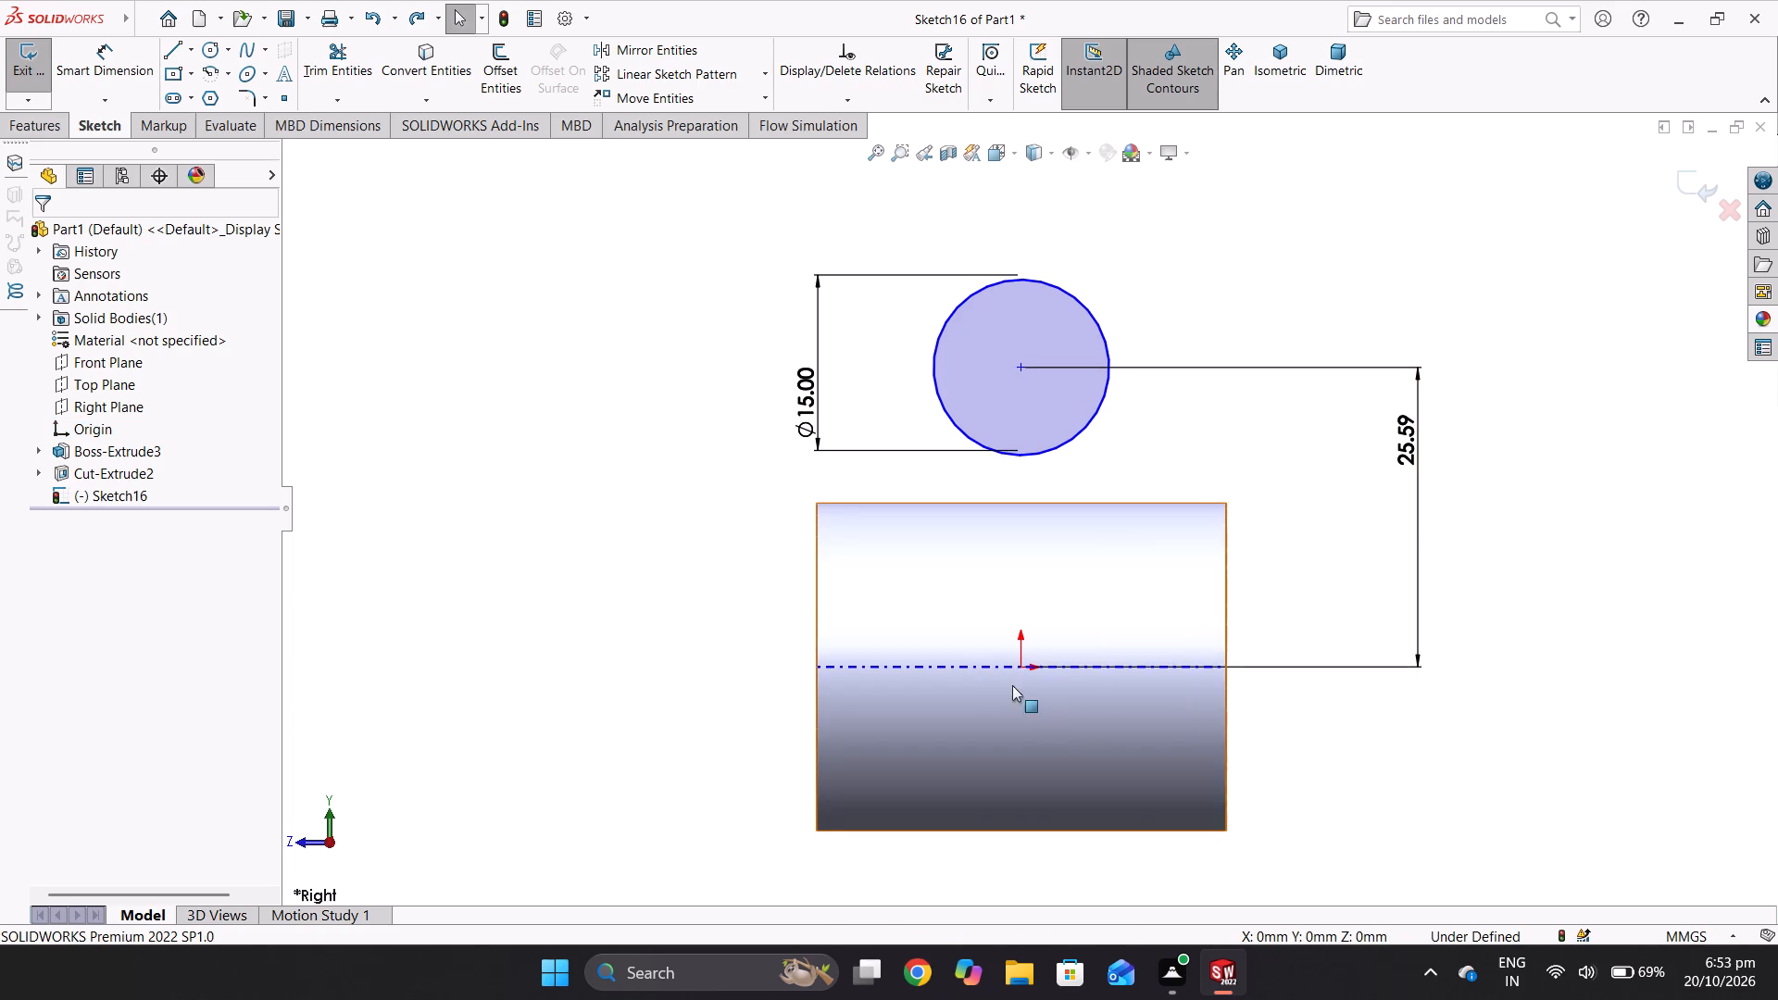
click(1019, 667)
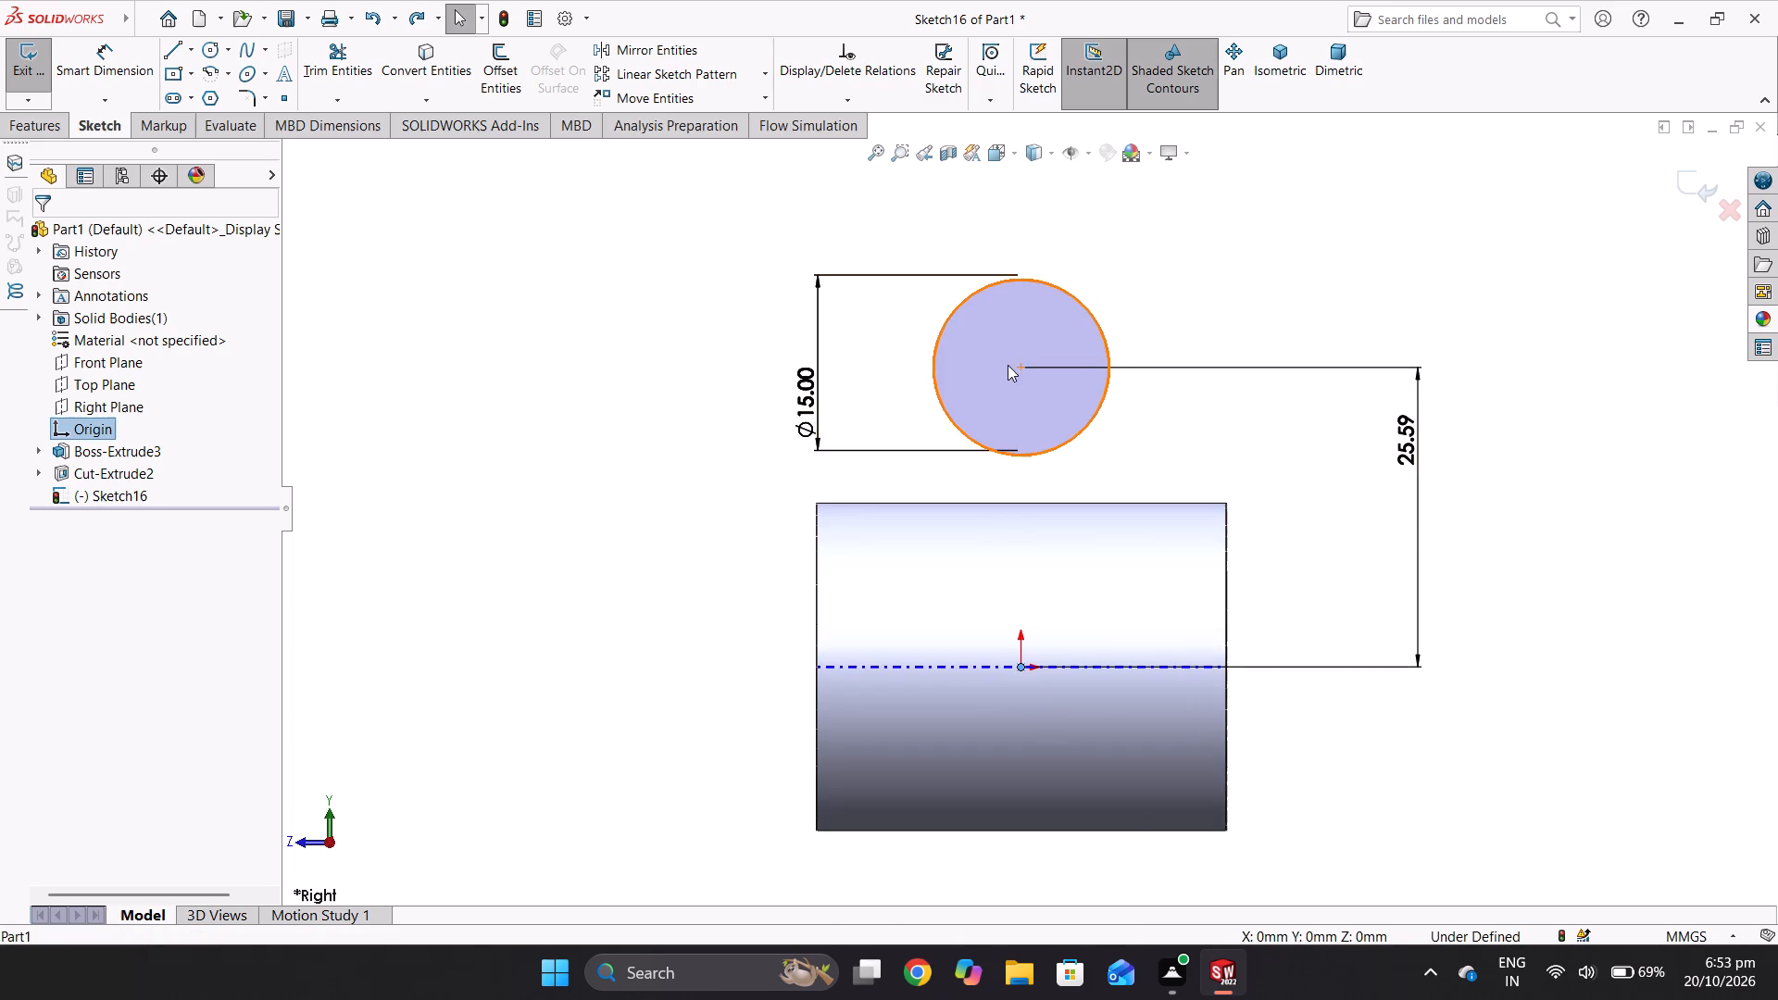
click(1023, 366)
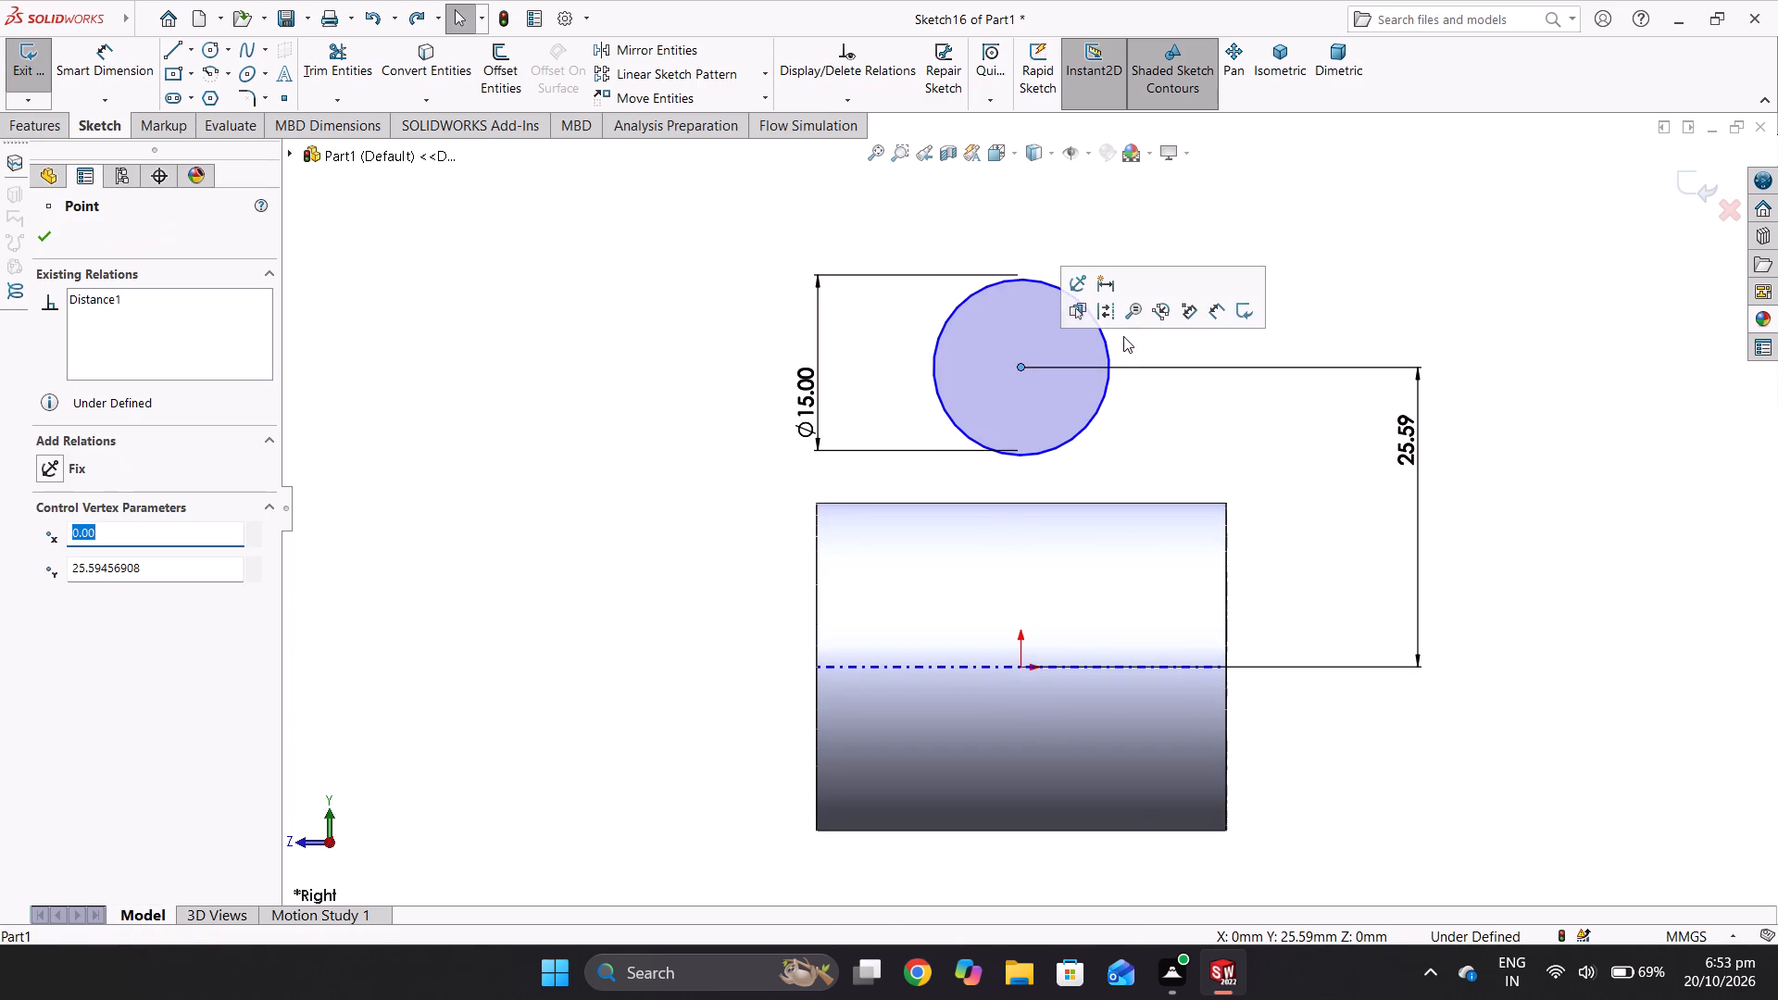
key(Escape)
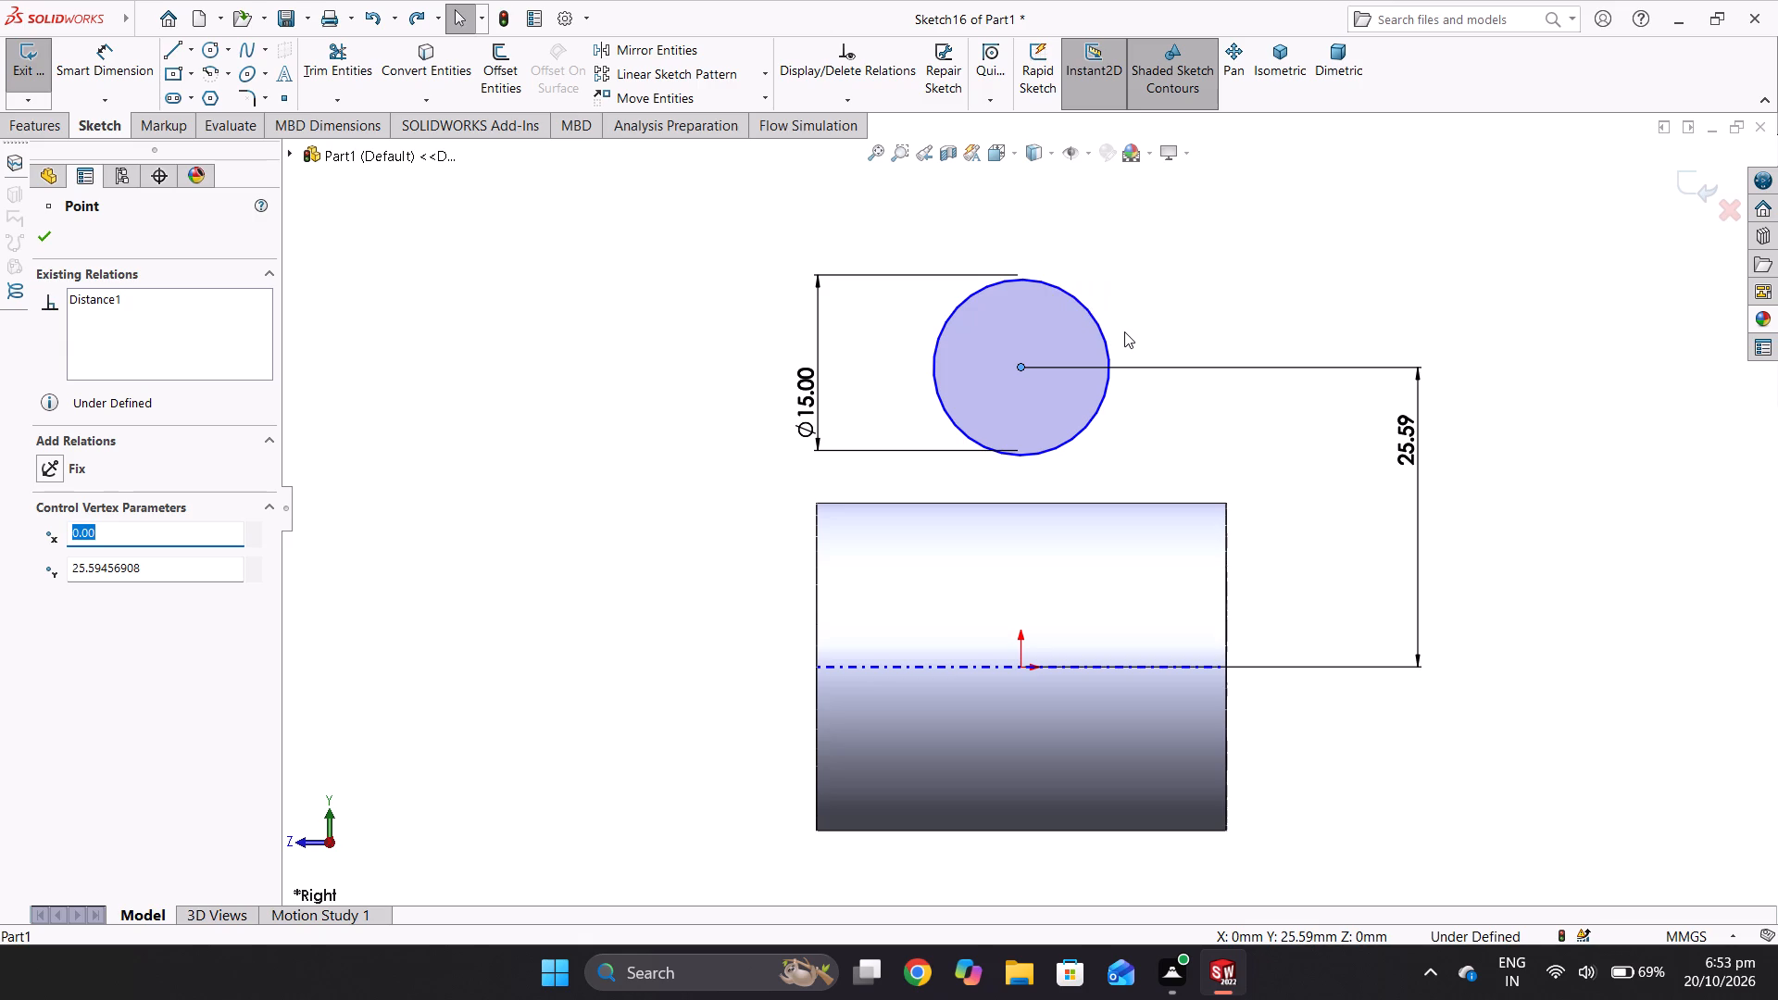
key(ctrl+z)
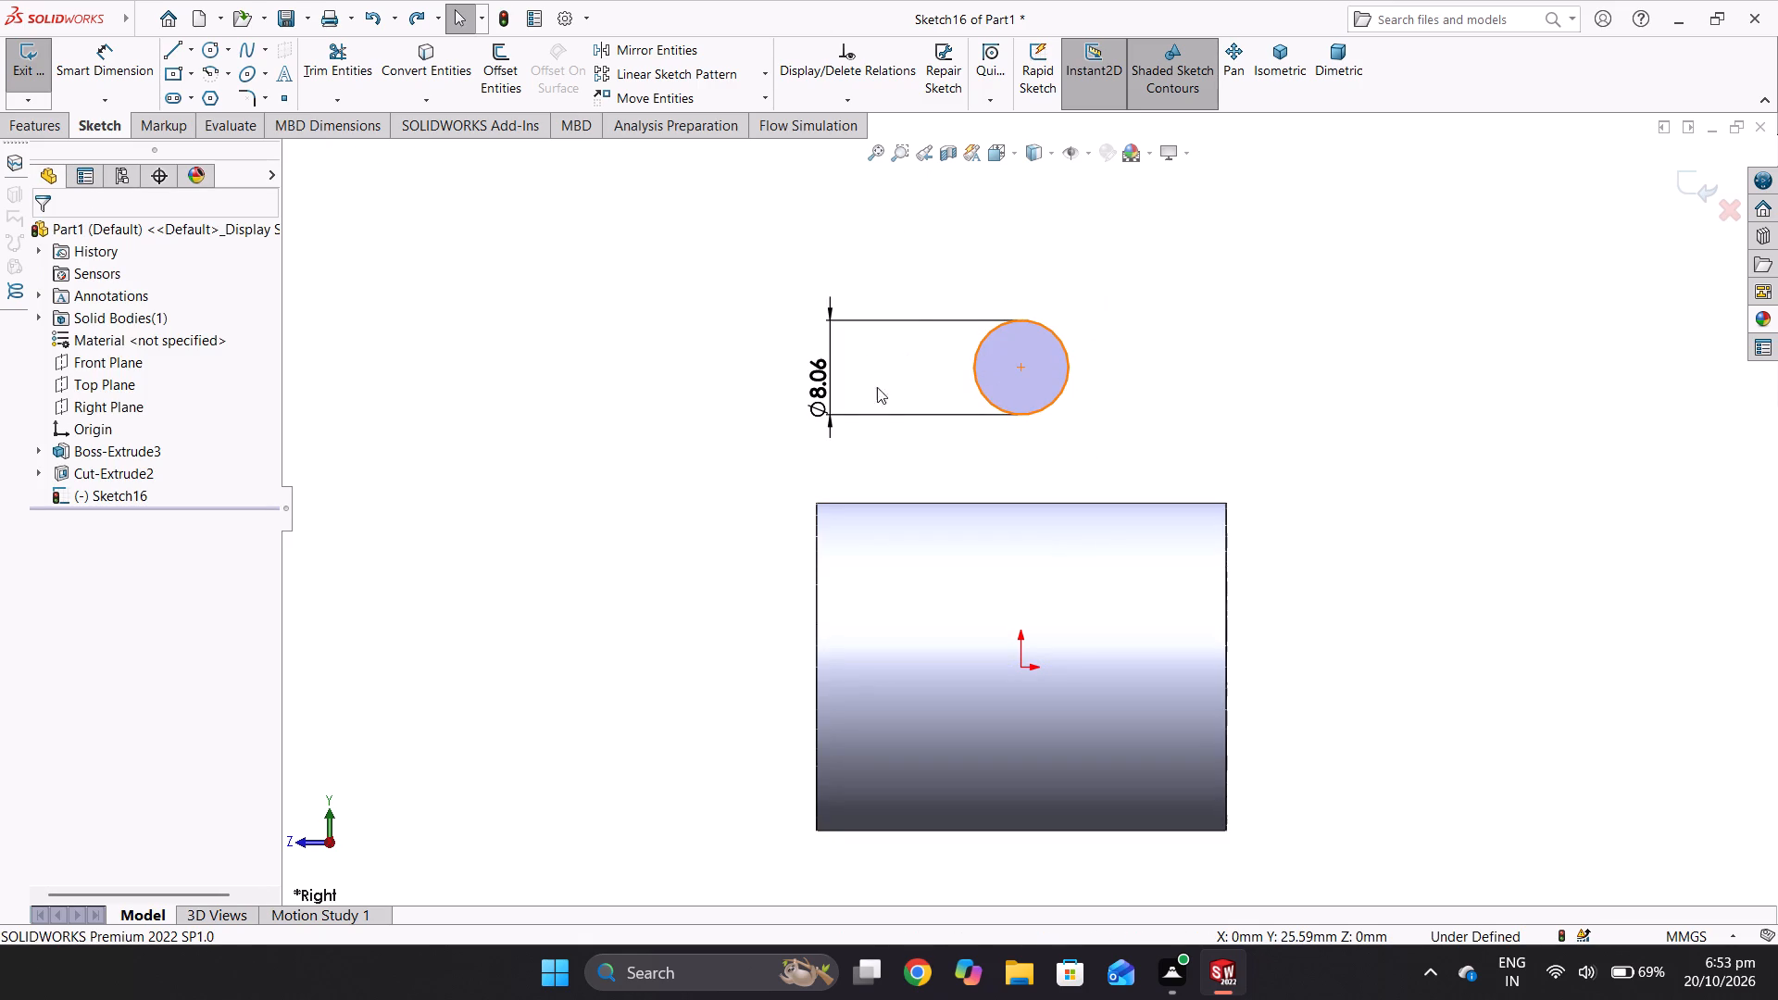
Set the circle's diameter dimension to 15 mm.
click(829, 393)
text(15)
key(Return)
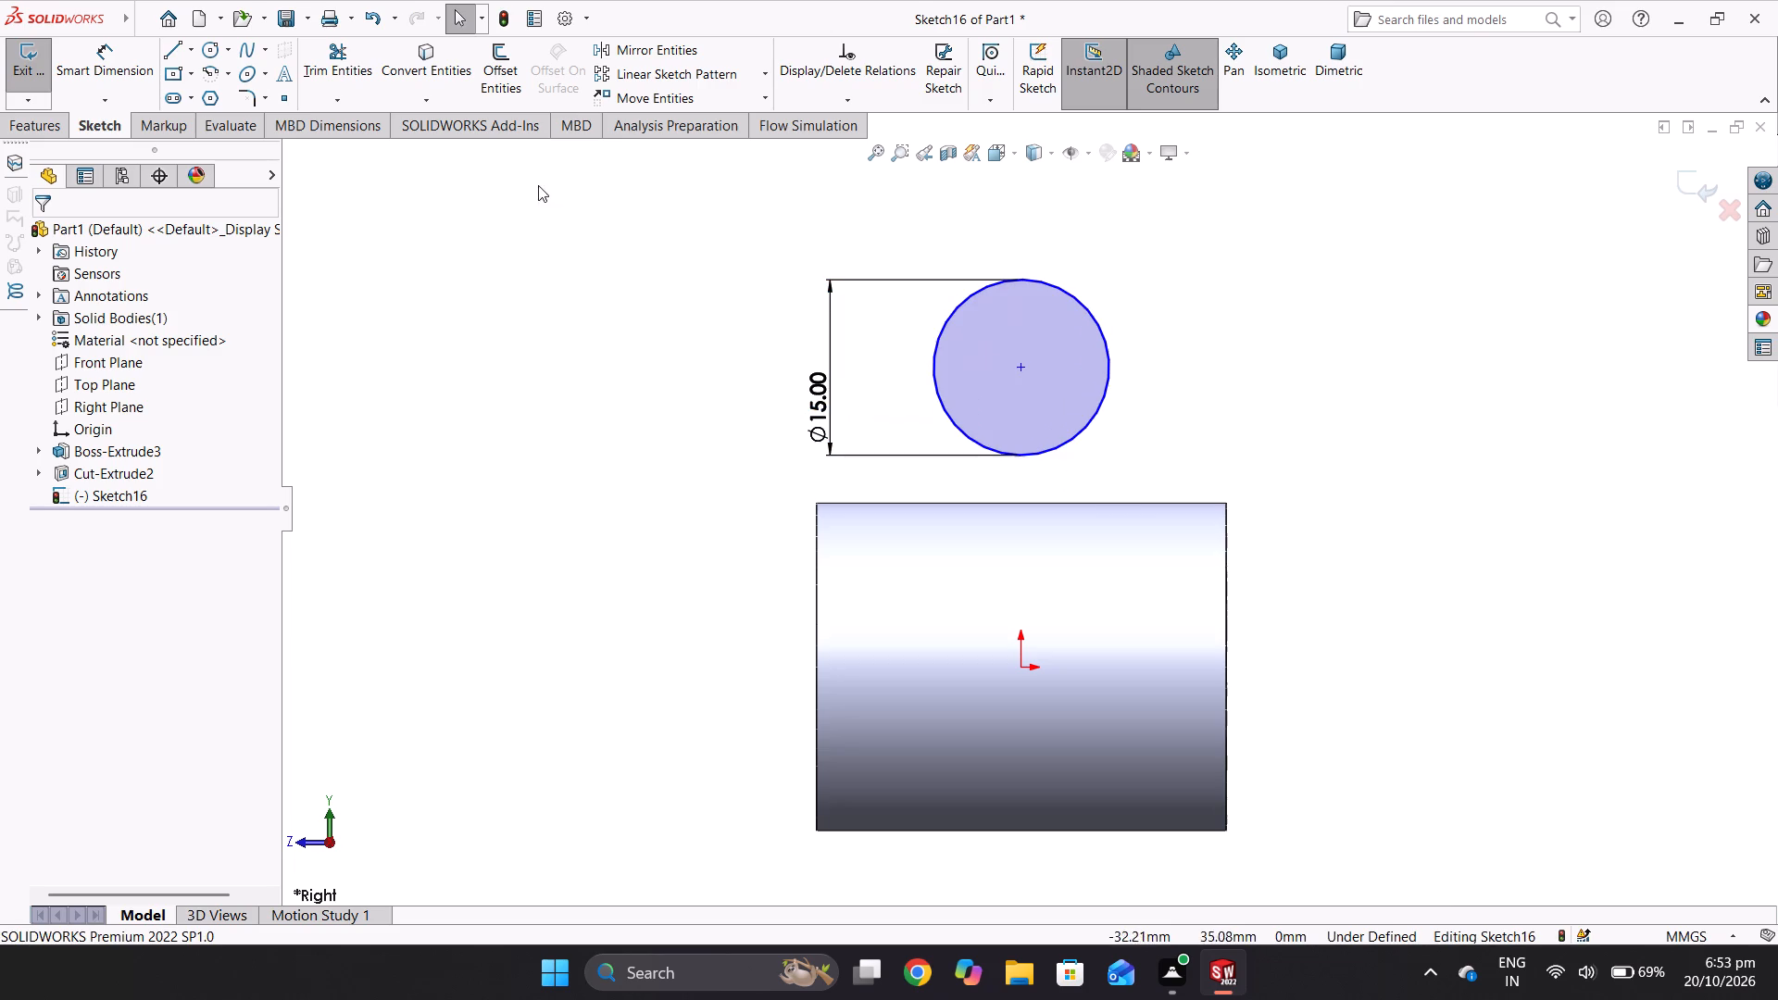
Dimension the vertical distance from the circle's centre to the origin as 26 mm.
click(113, 67)
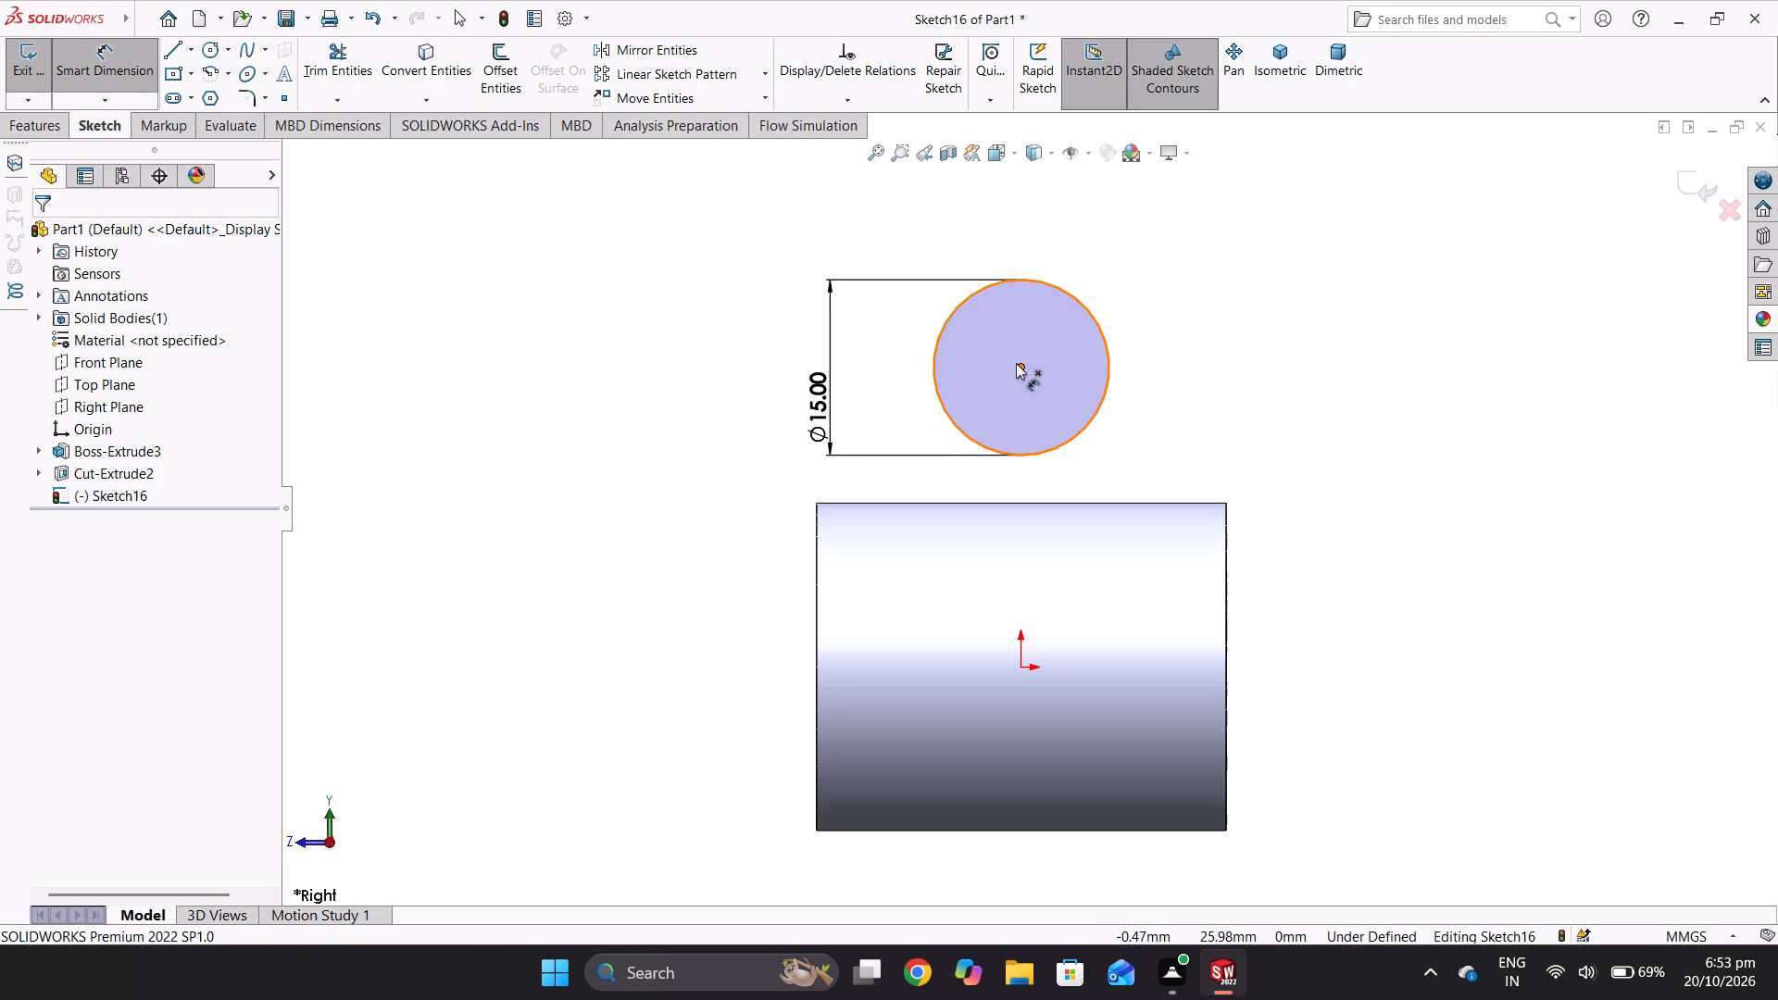
click(1022, 367)
click(1019, 669)
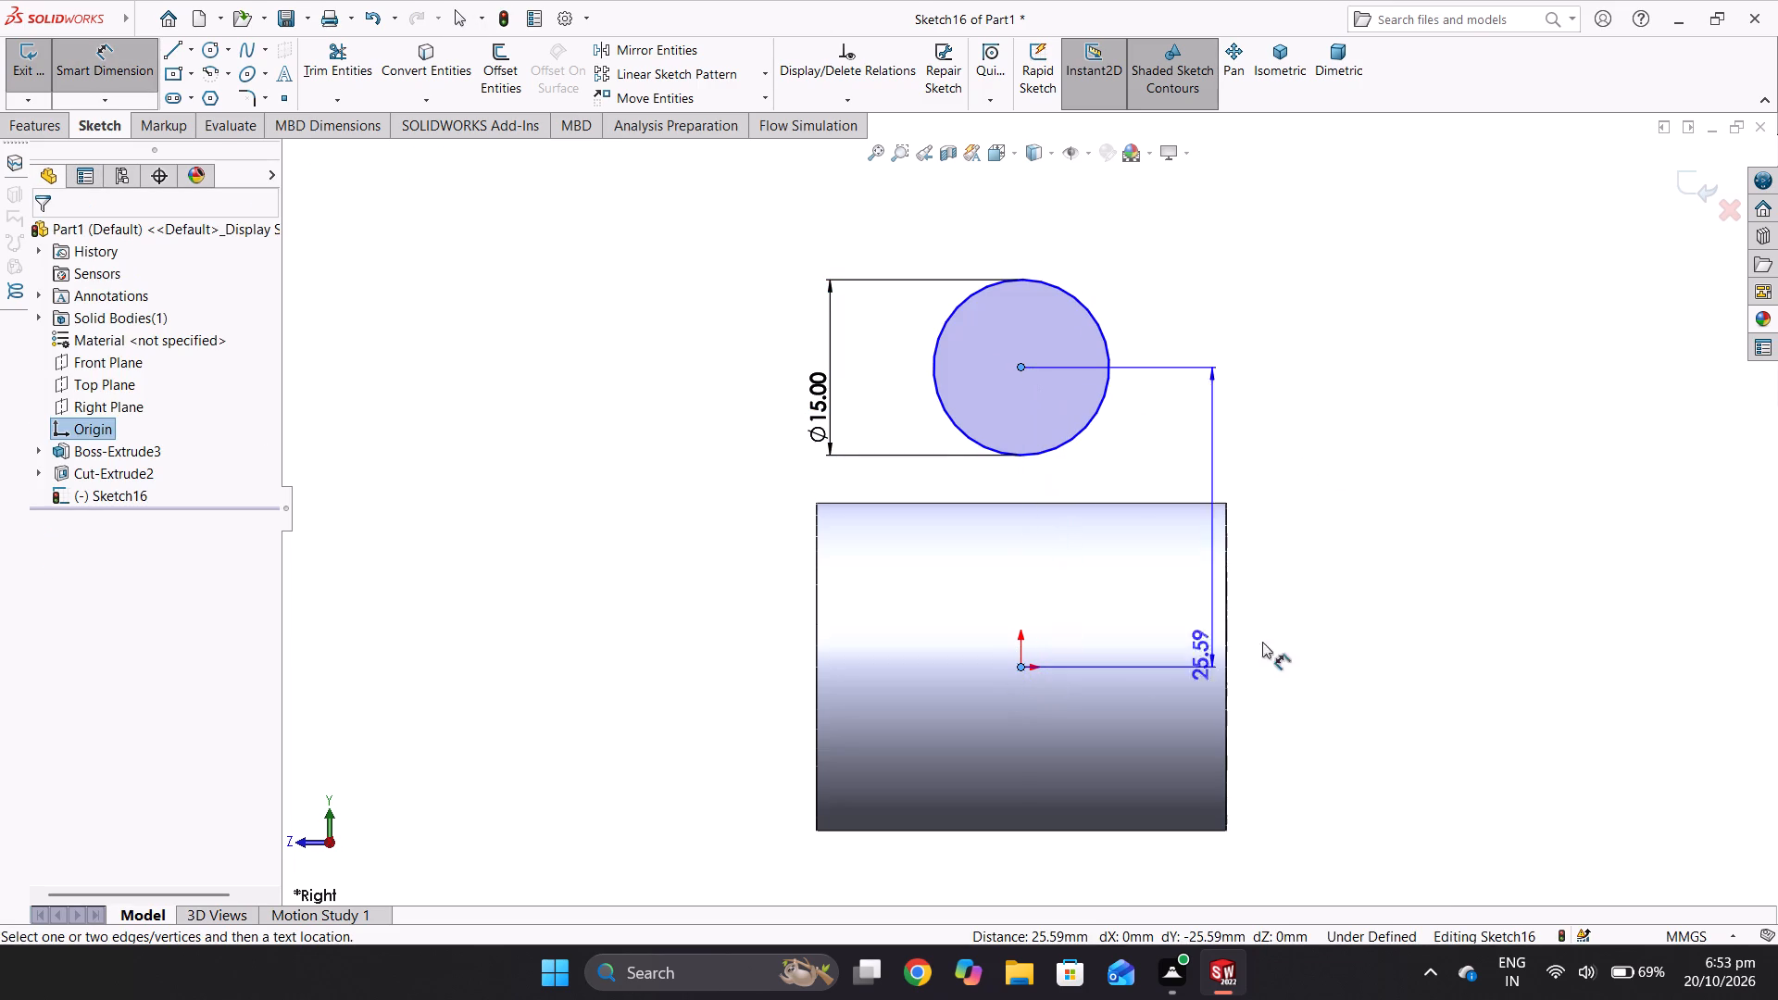
click(1414, 521)
text(26)
key(Return)
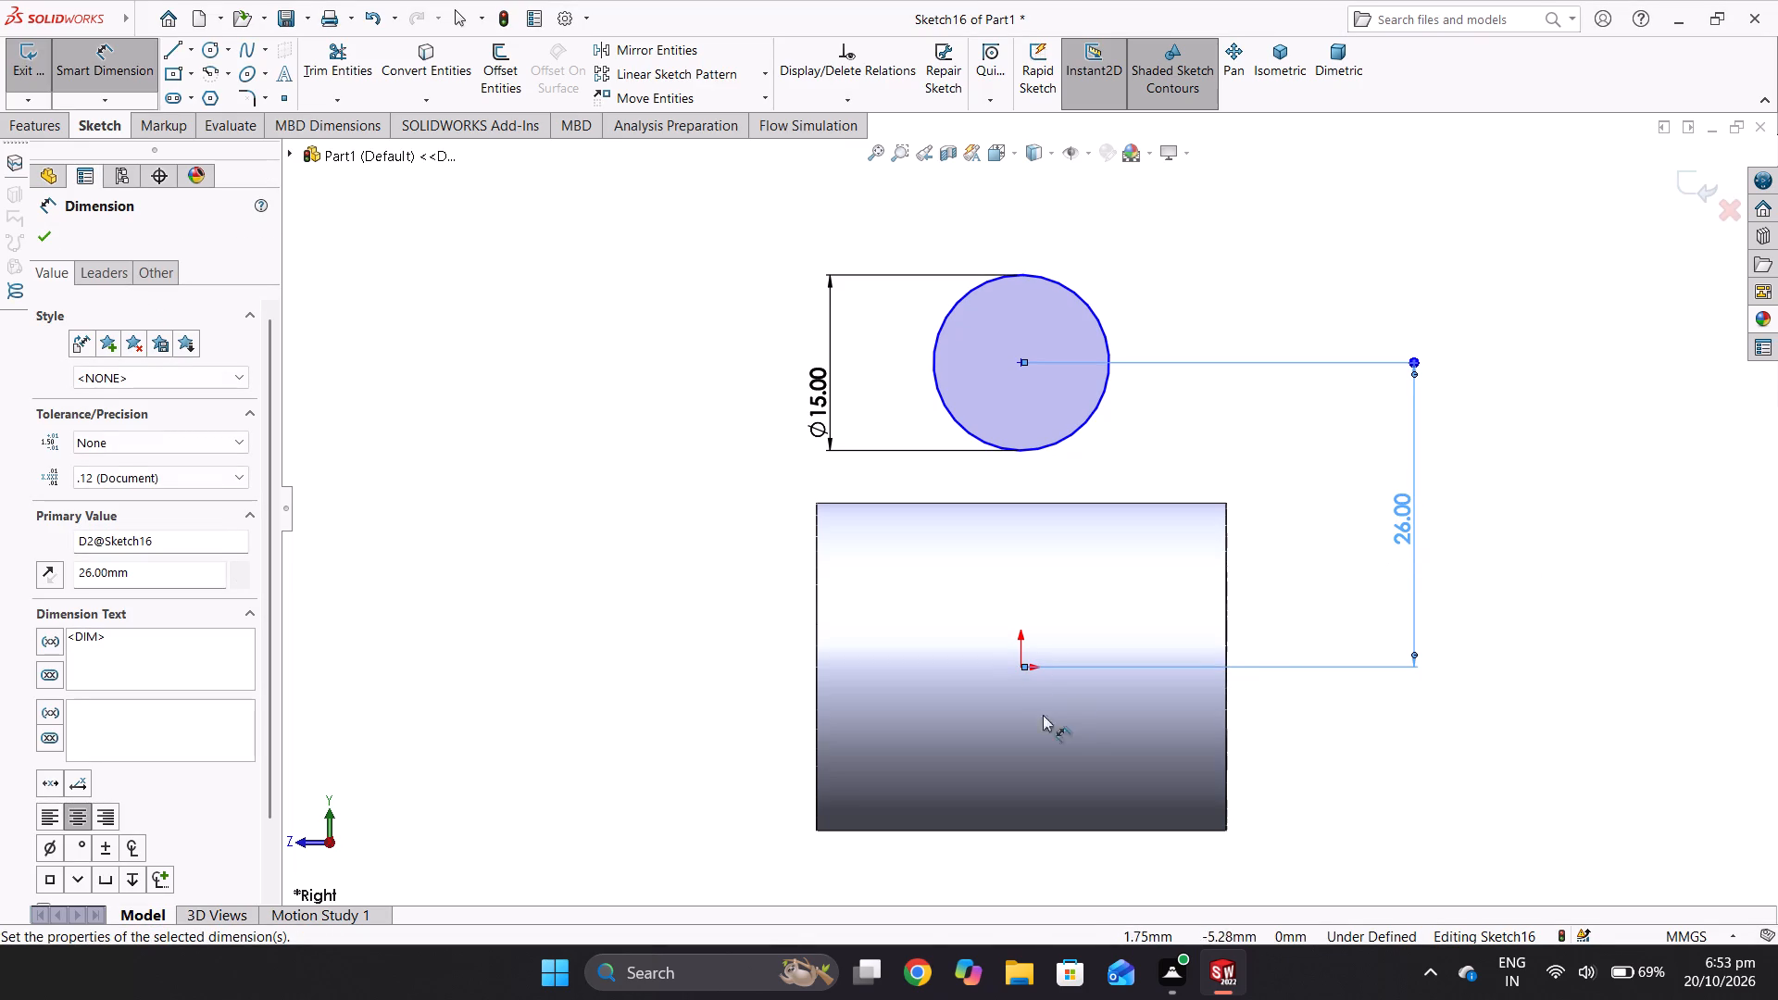
click(48, 239)
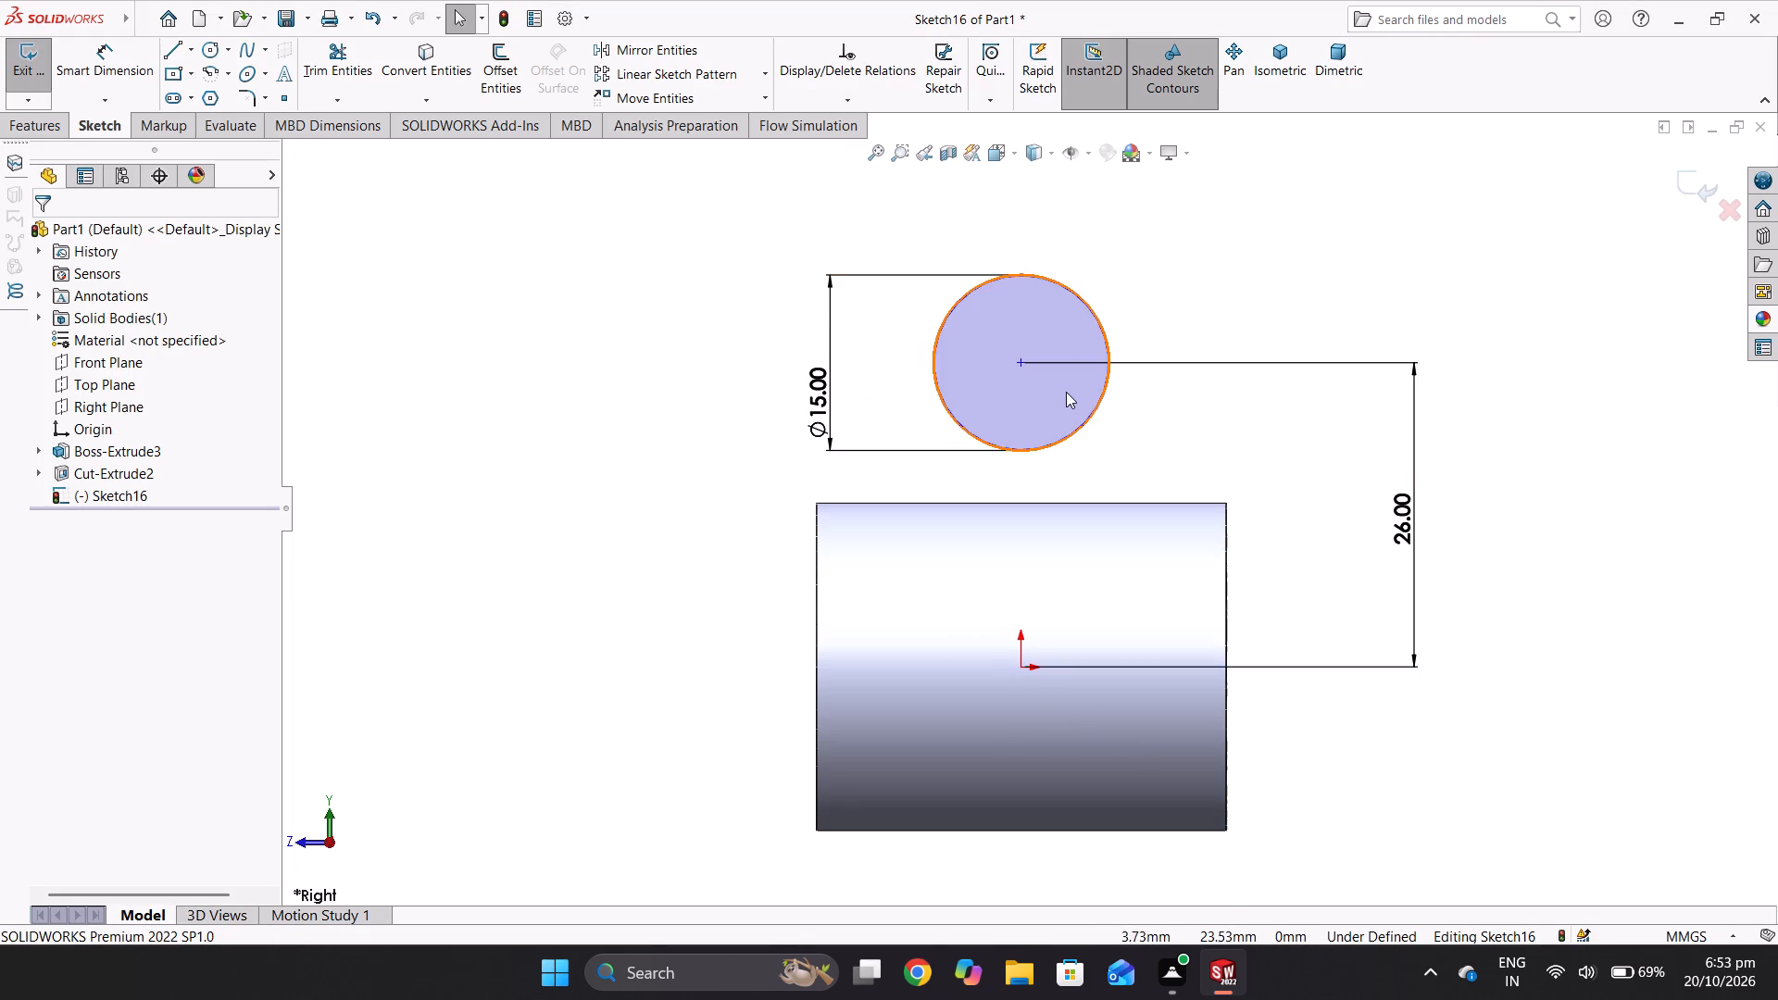
Add a Vertical relation between the circle's centre and the origin.
ctrl+click(1020, 361)
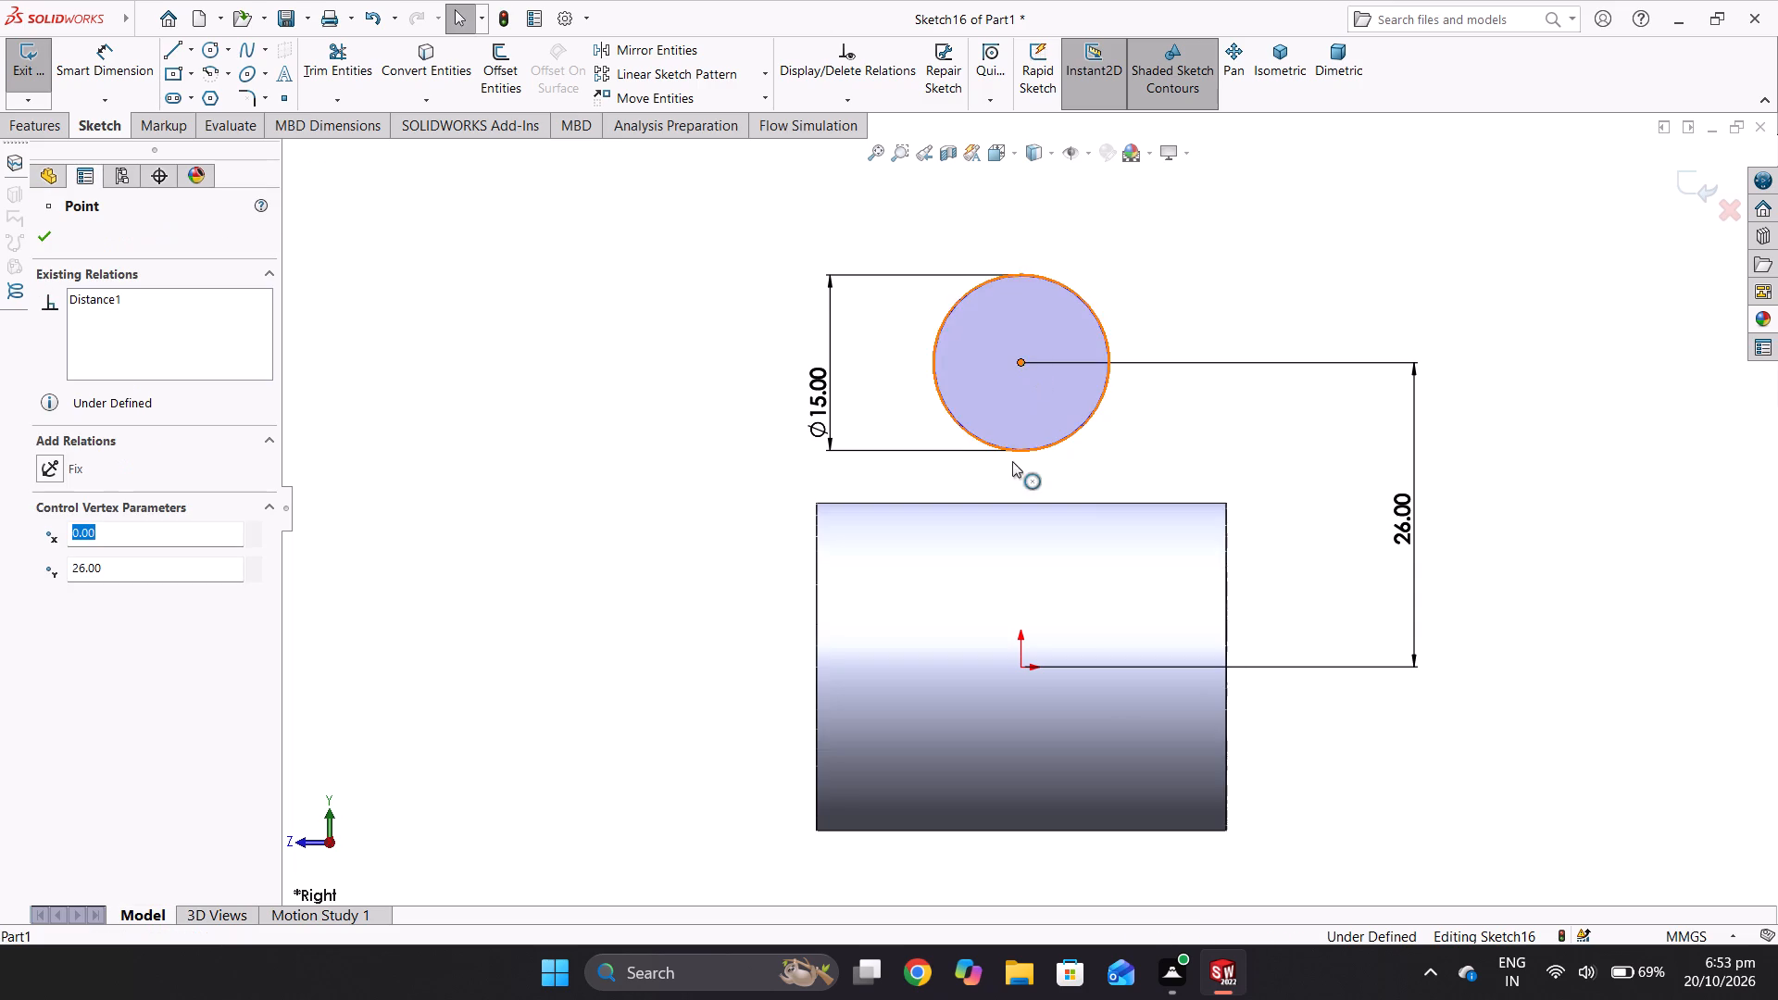
ctrl+click(1020, 669)
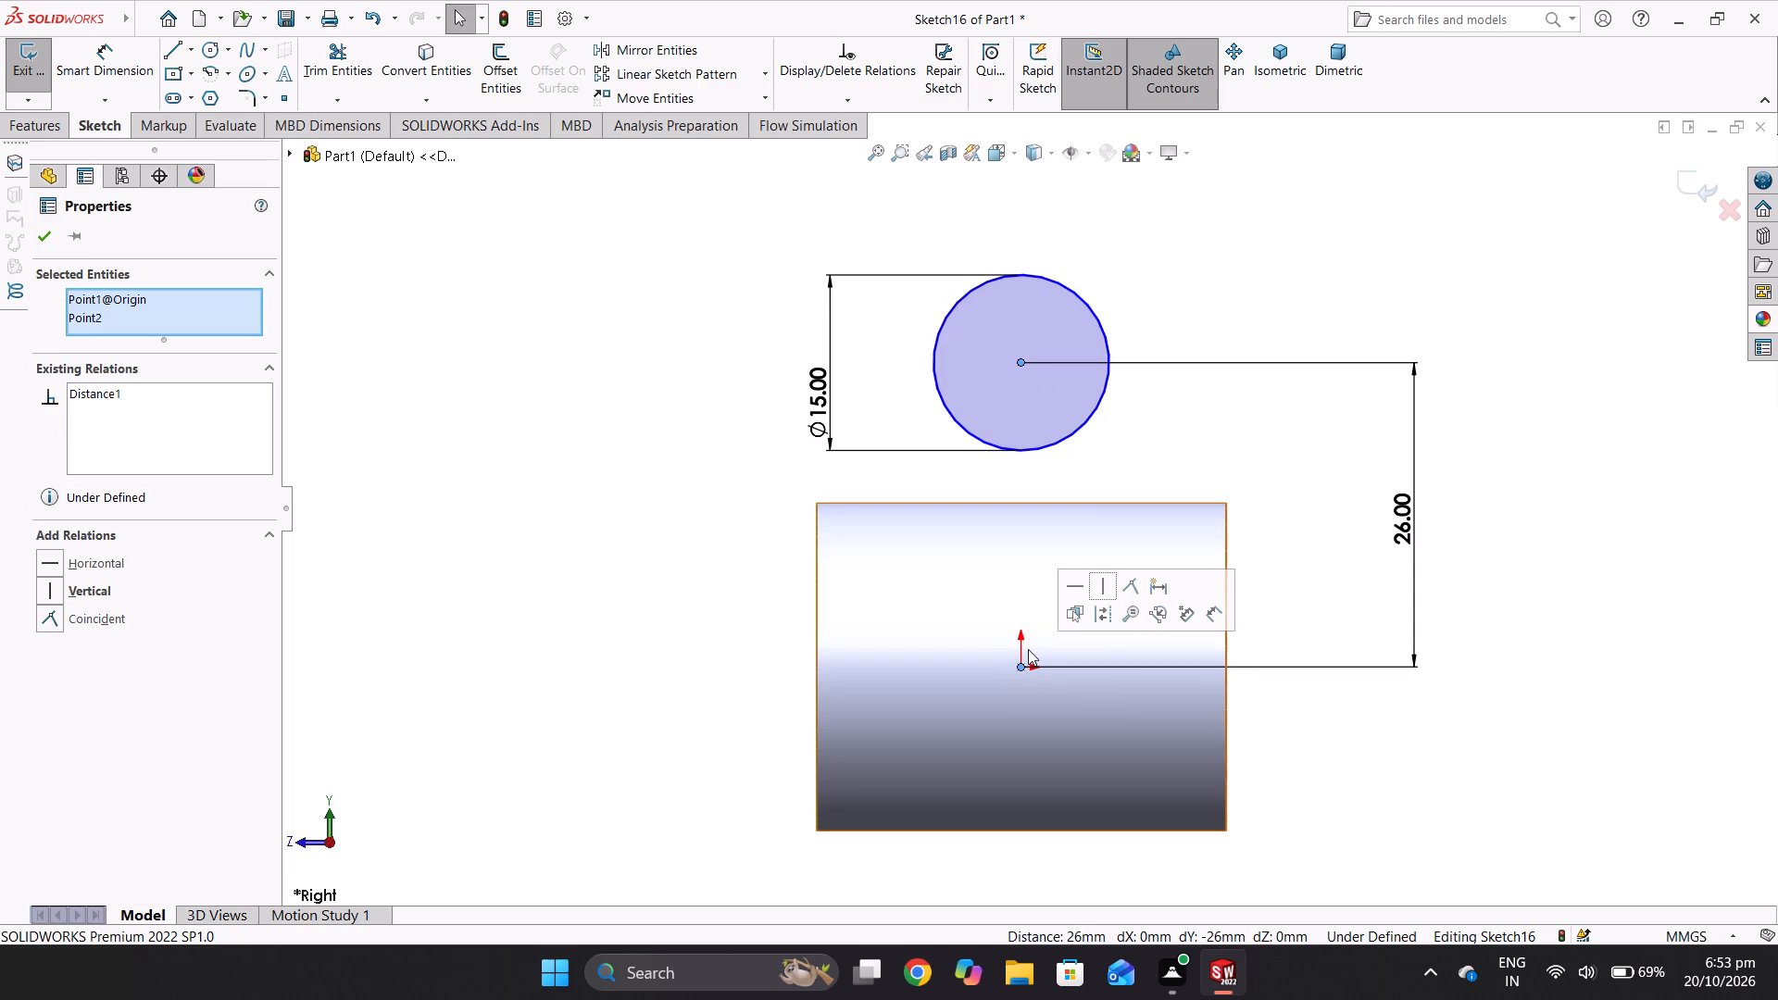
click(1097, 591)
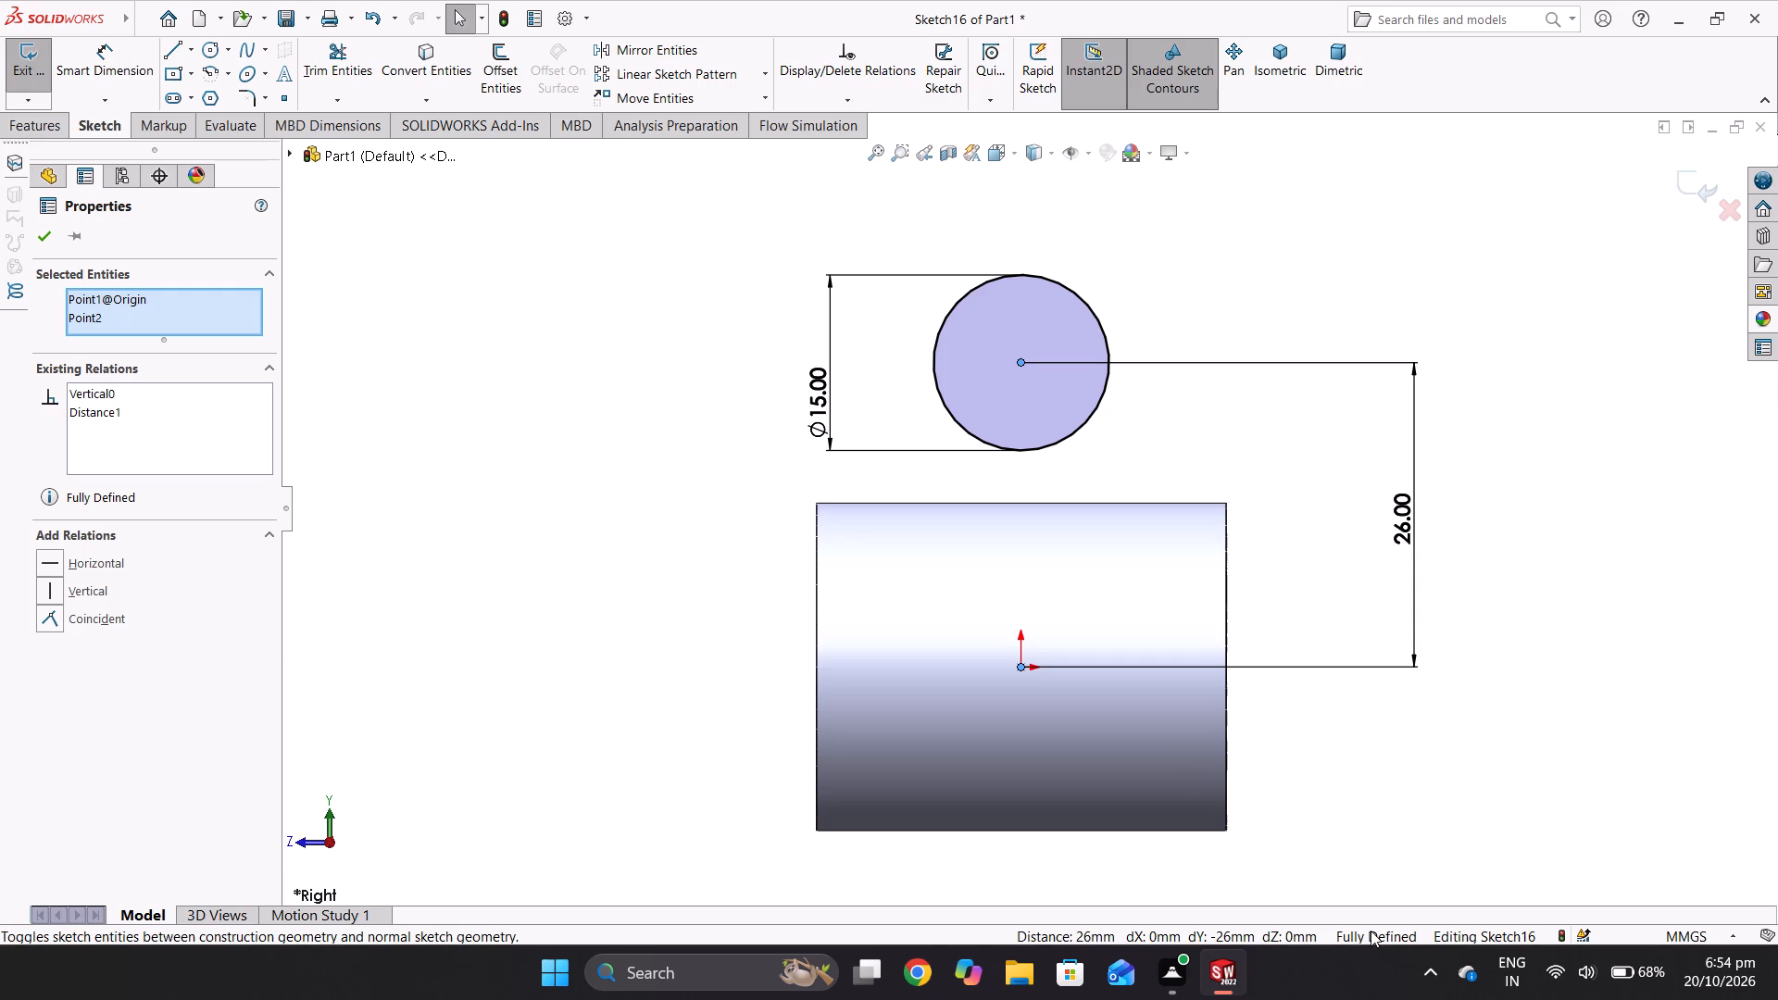
Extrude the 15 mm circle as a boss with a Mid Plane end condition and a depth of 19 mm.
click(1271, 62)
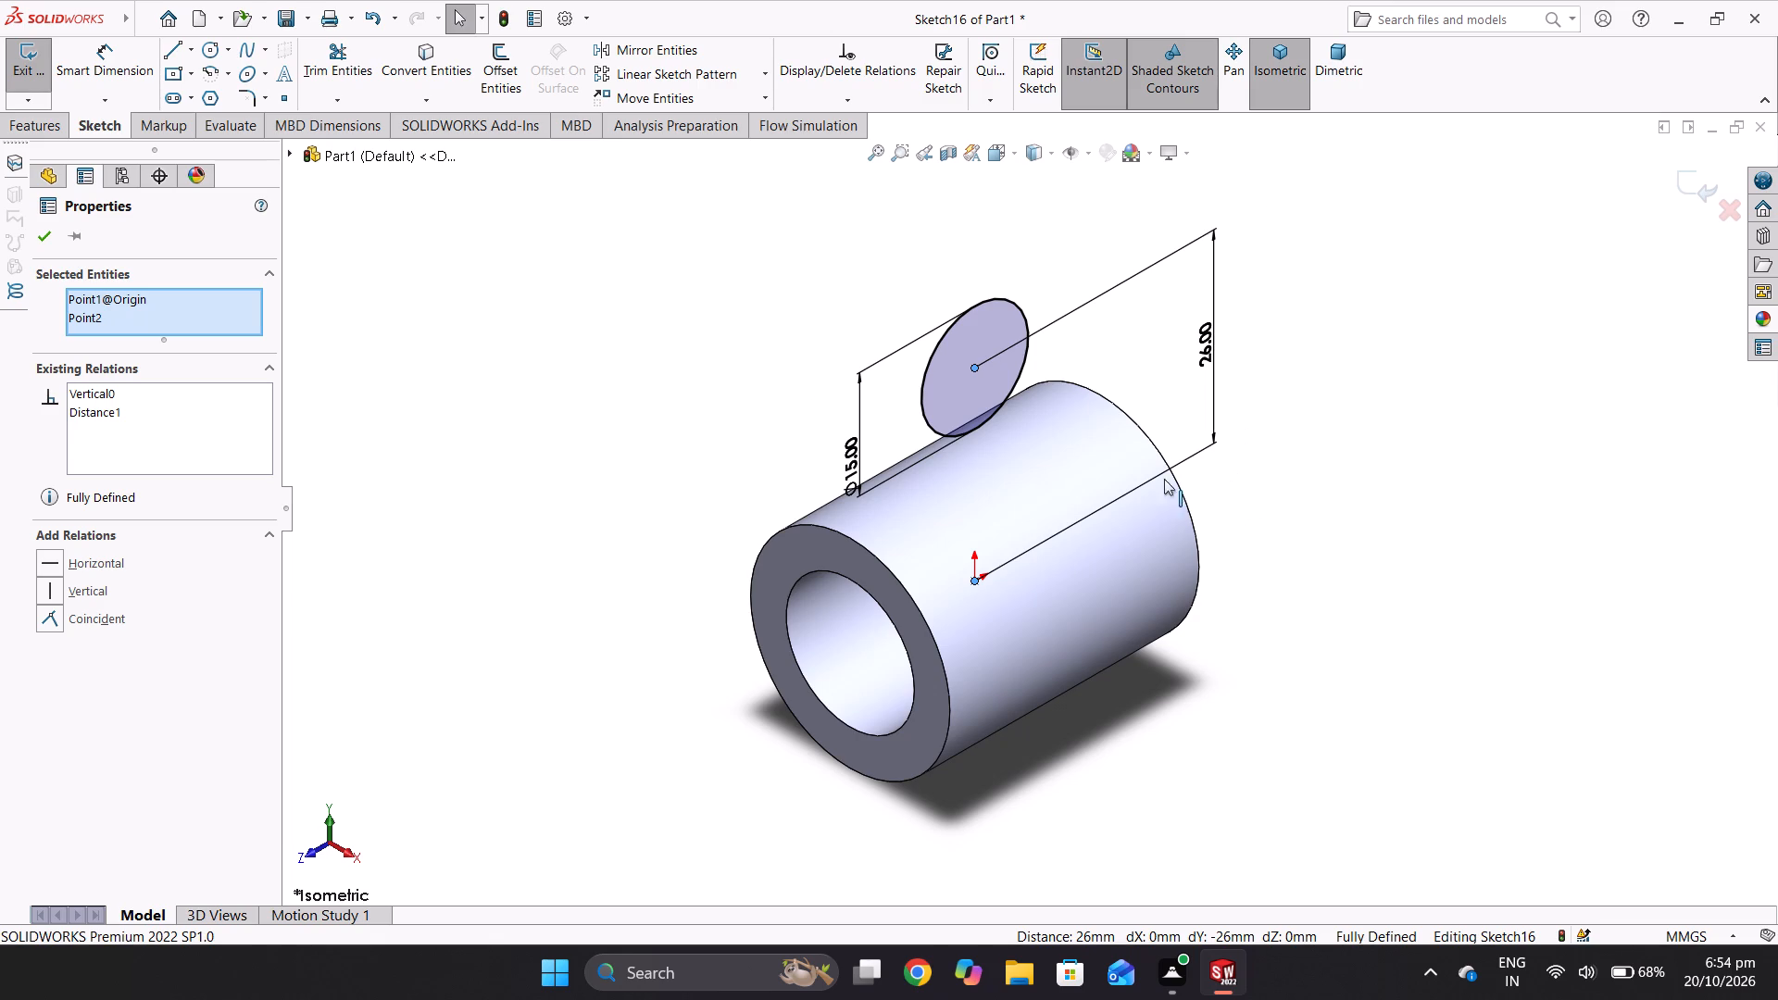
click(38, 122)
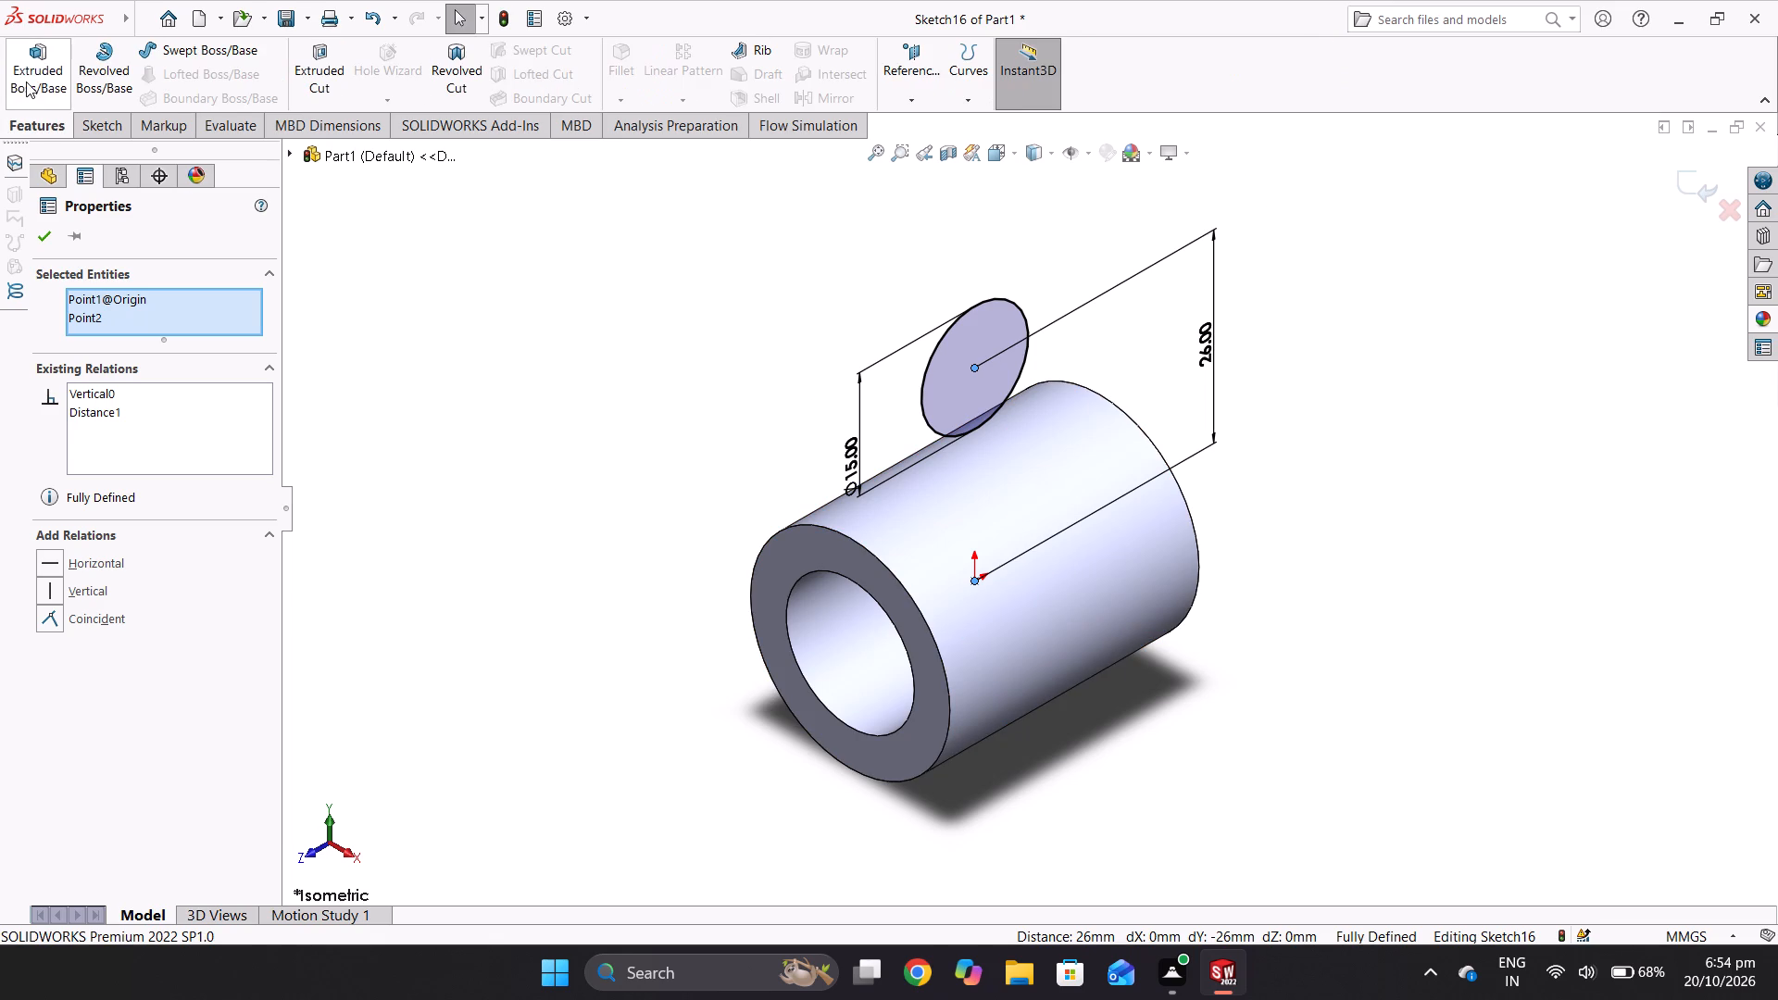
click(31, 69)
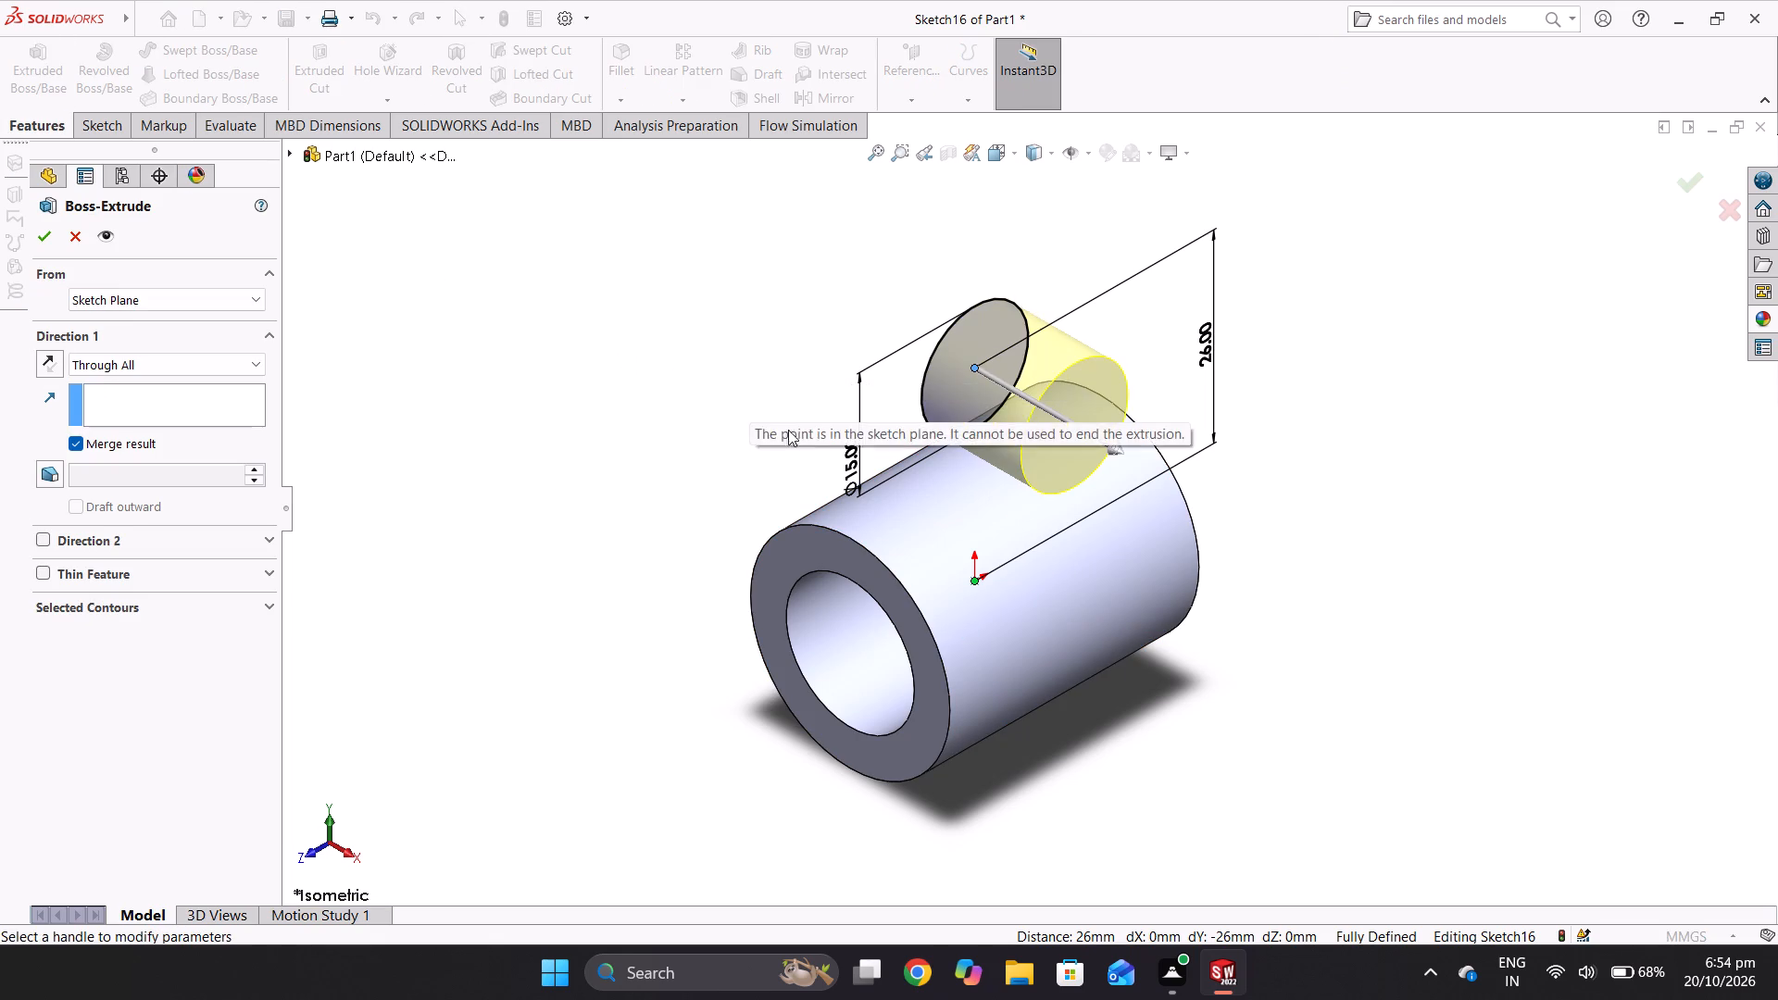
click(144, 366)
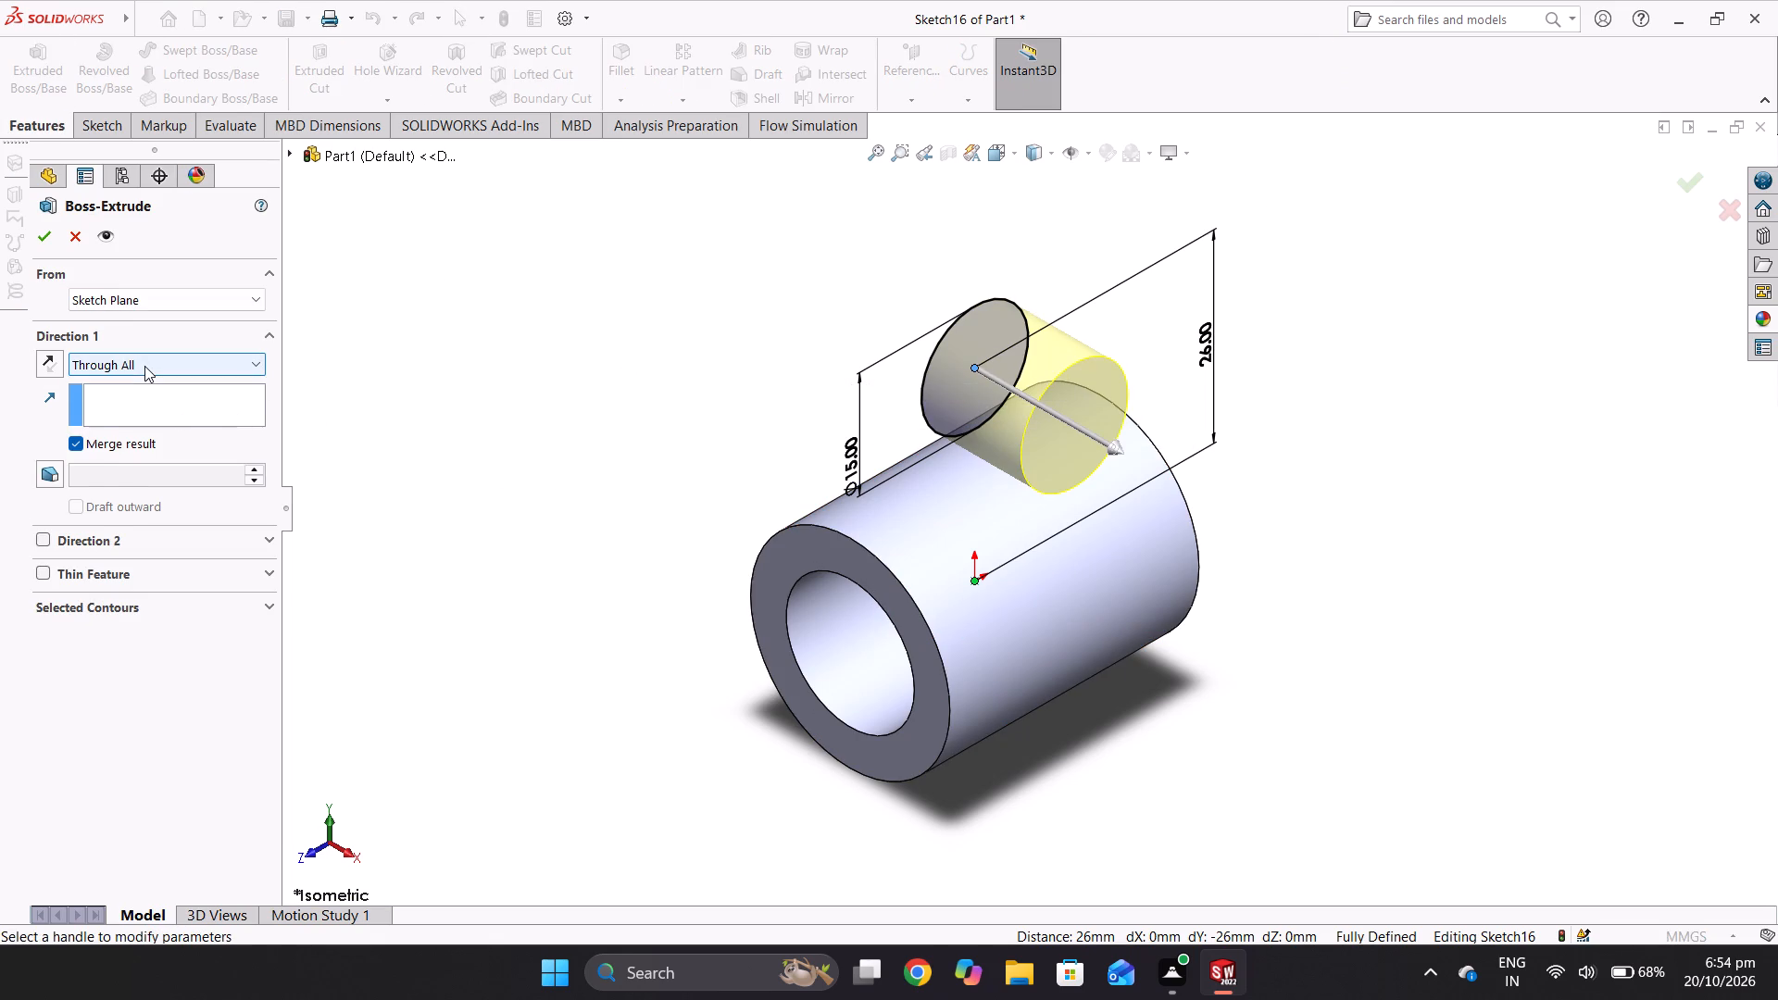
click(146, 384)
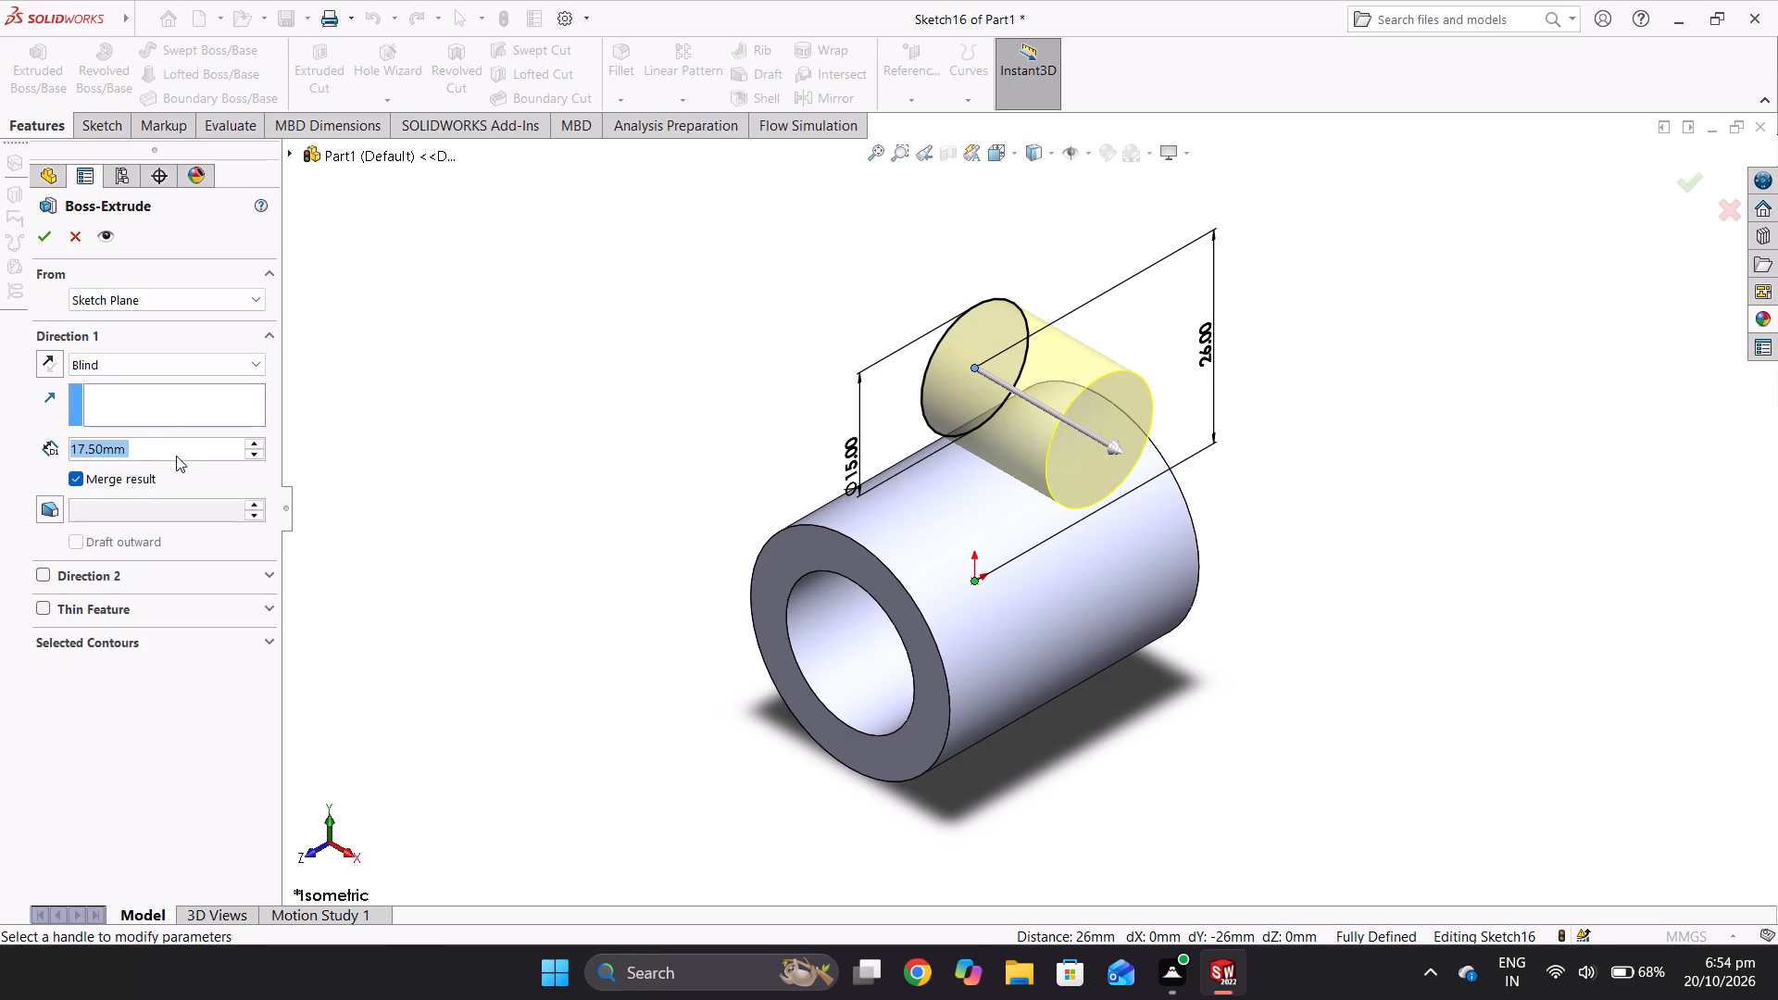
key(1)
key(9)
key(Return)
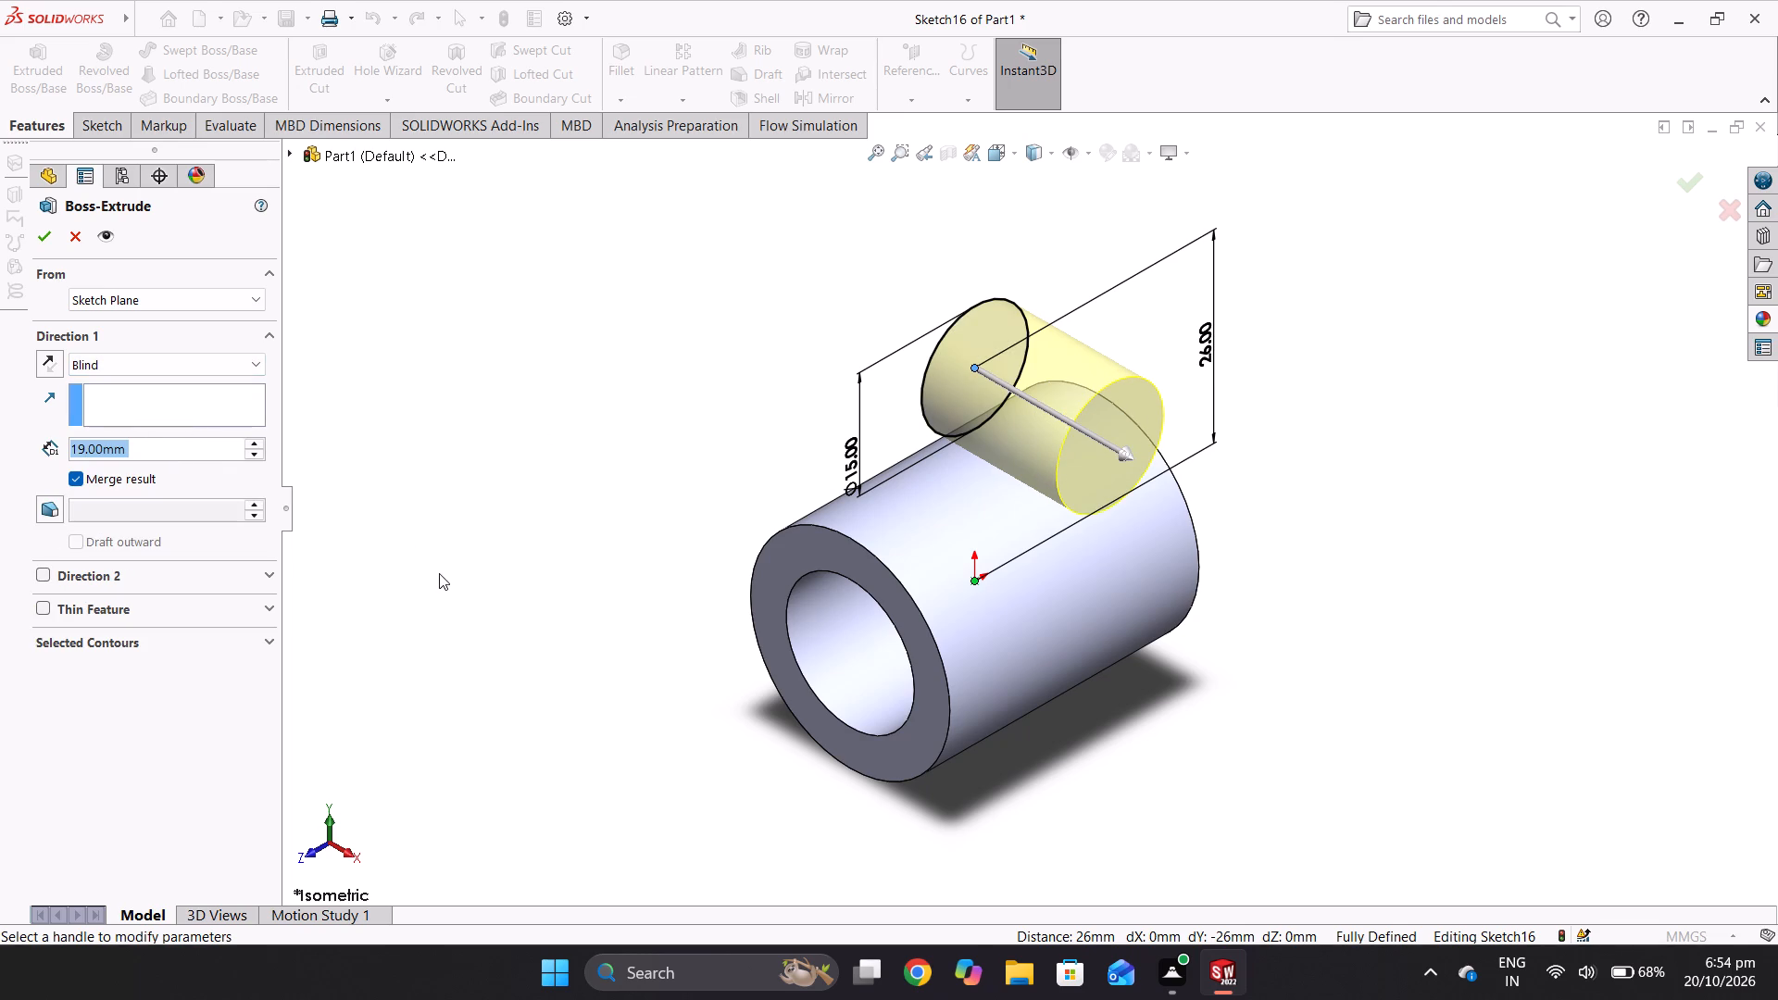
middle_drag(678, 560, 693, 569)
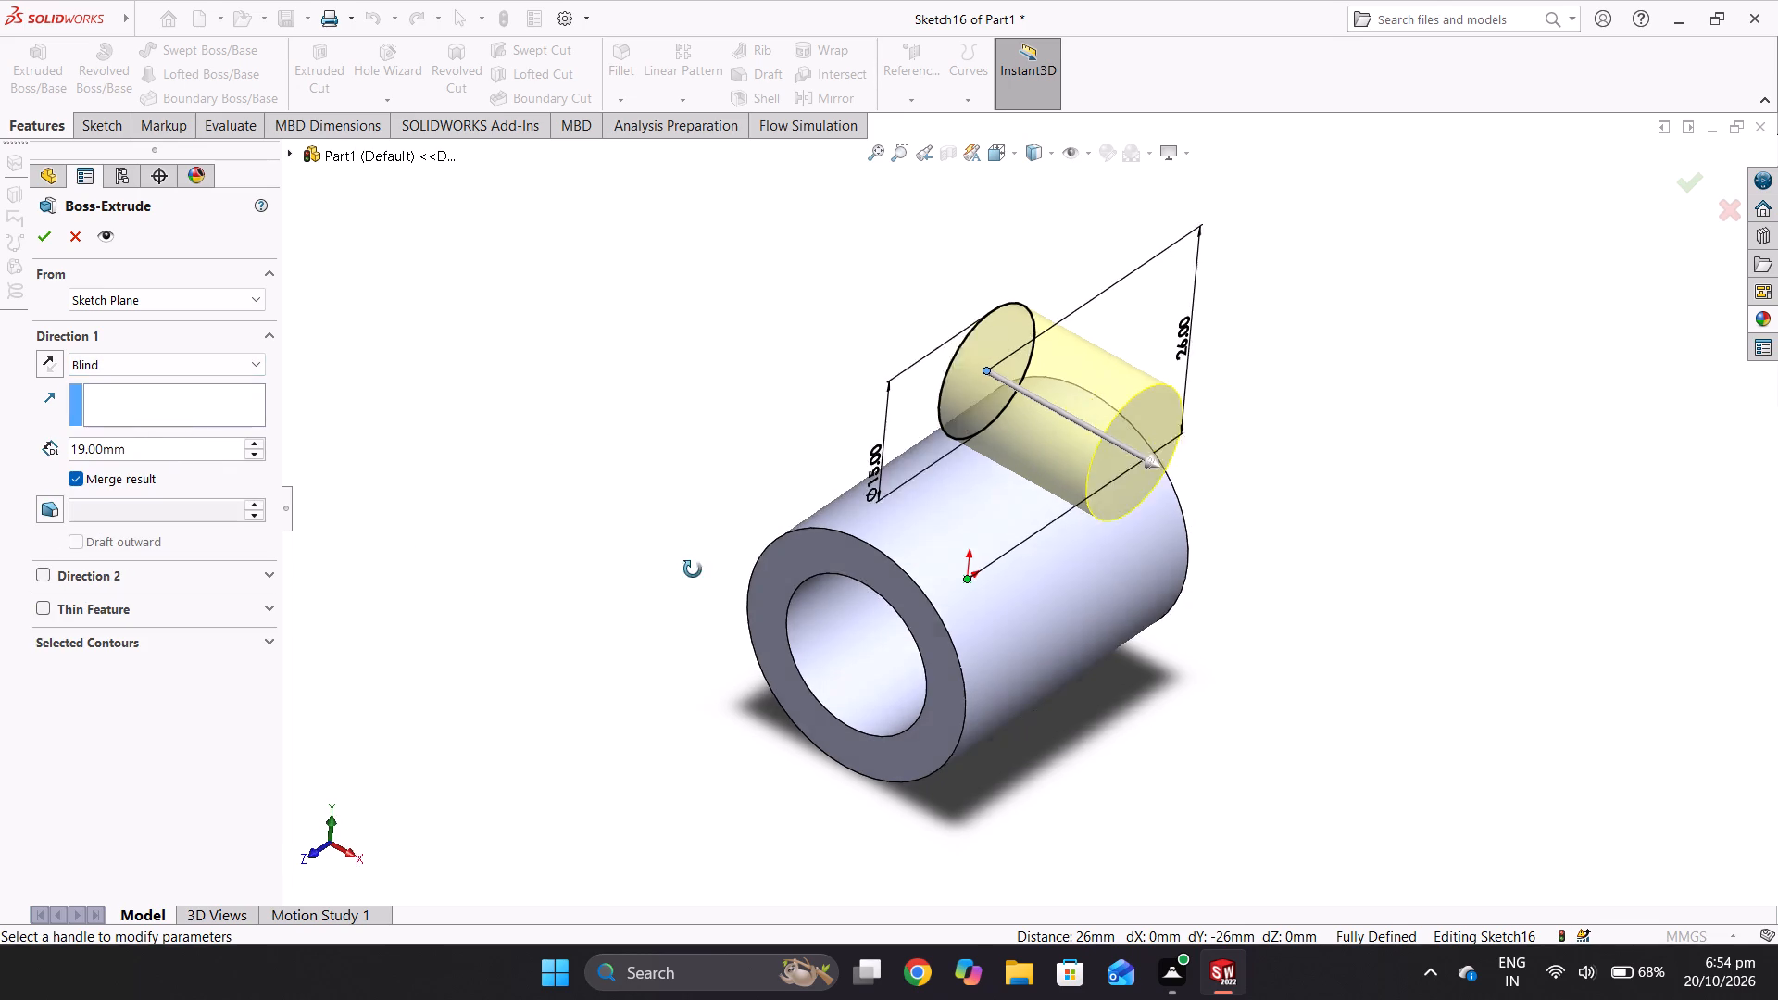
middle_drag(693, 569, 749, 656)
middle_click(749, 656)
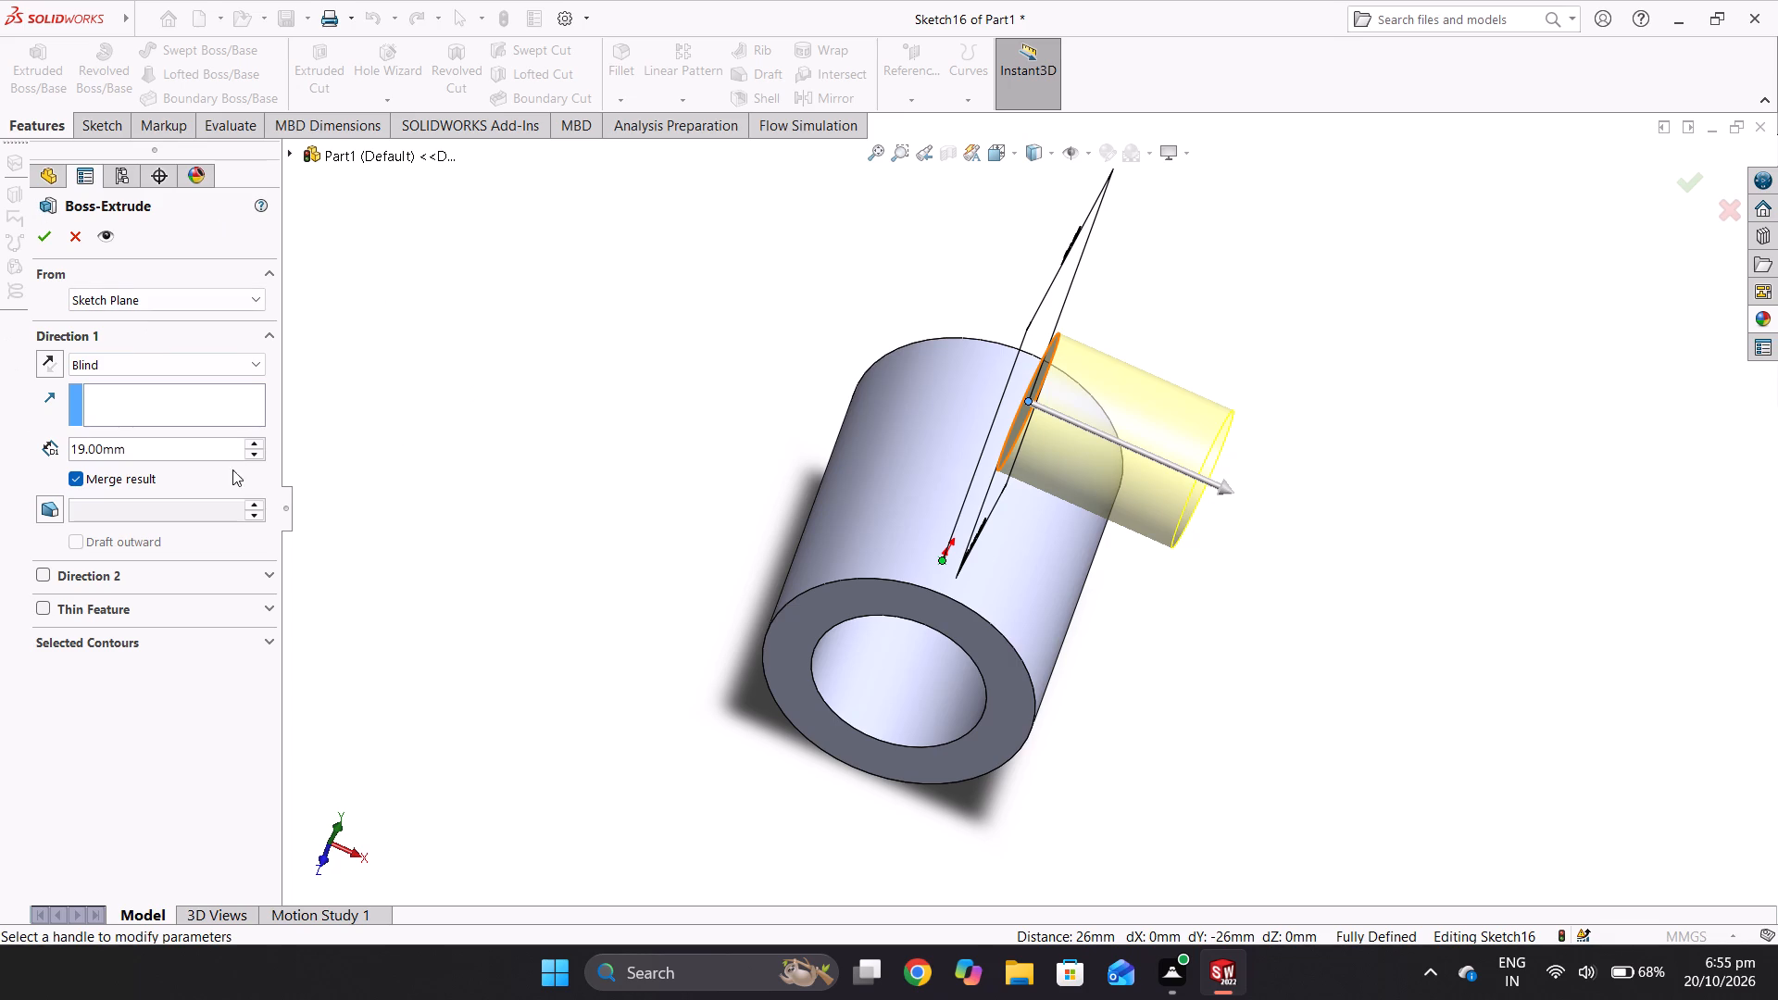
click(182, 371)
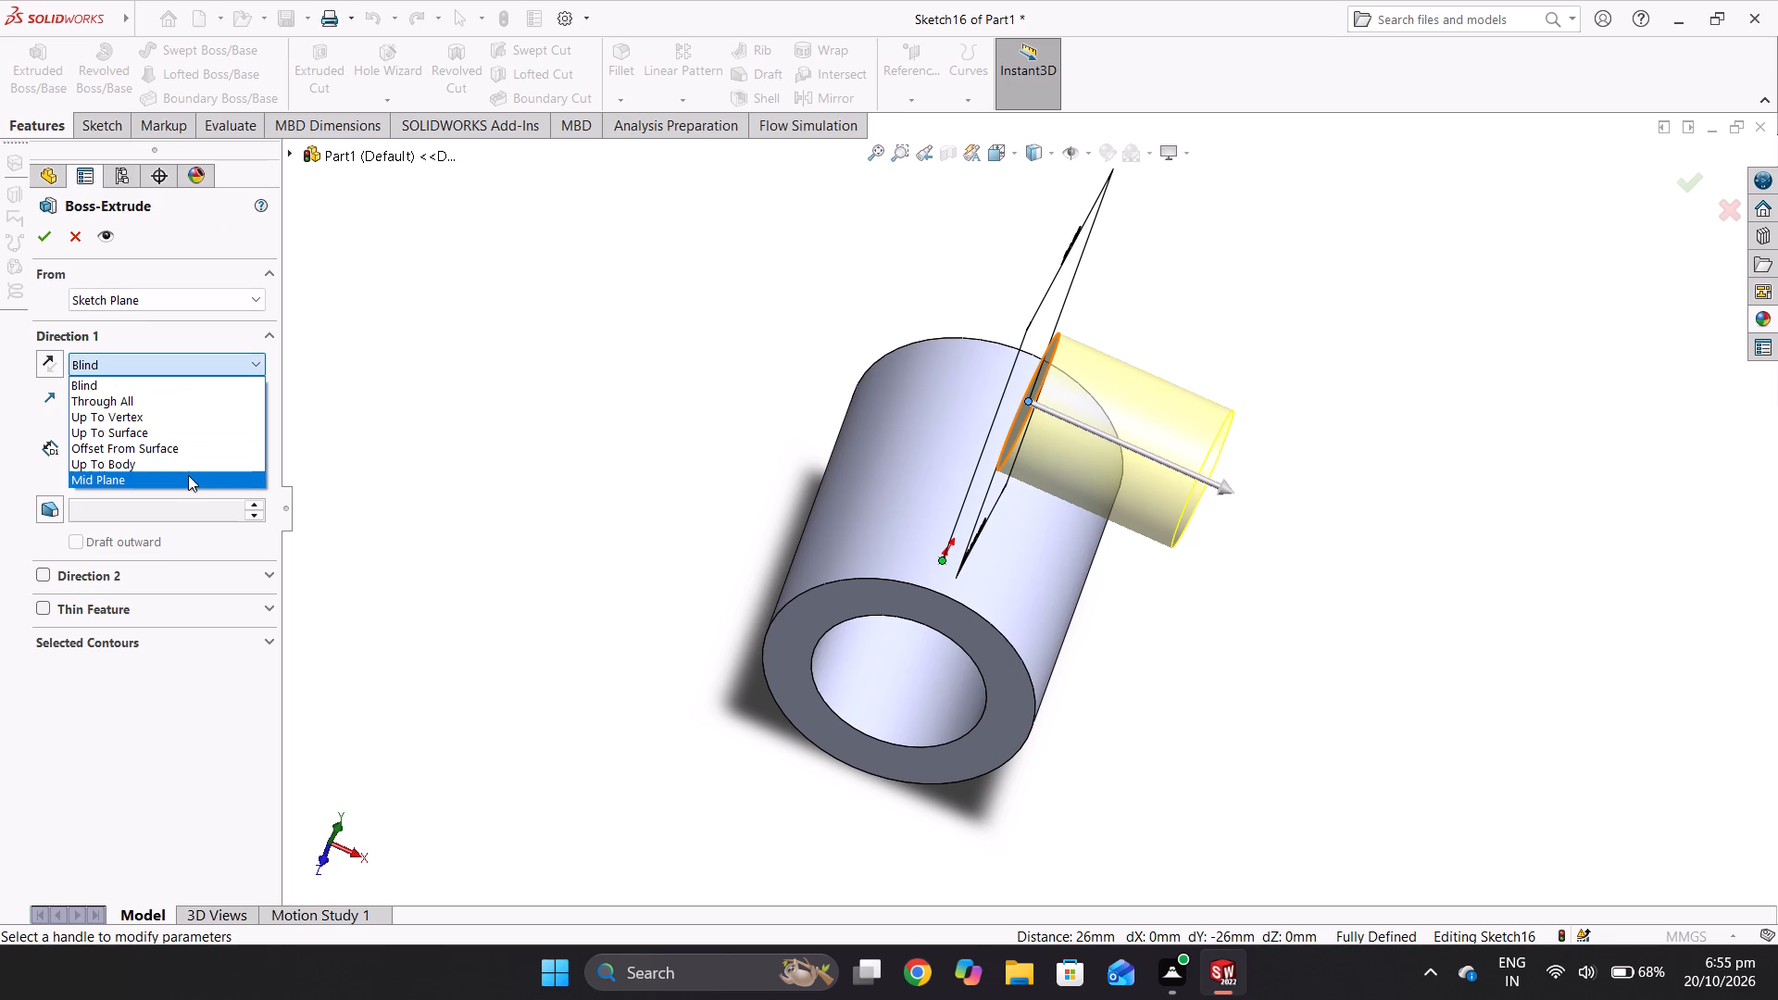
click(188, 475)
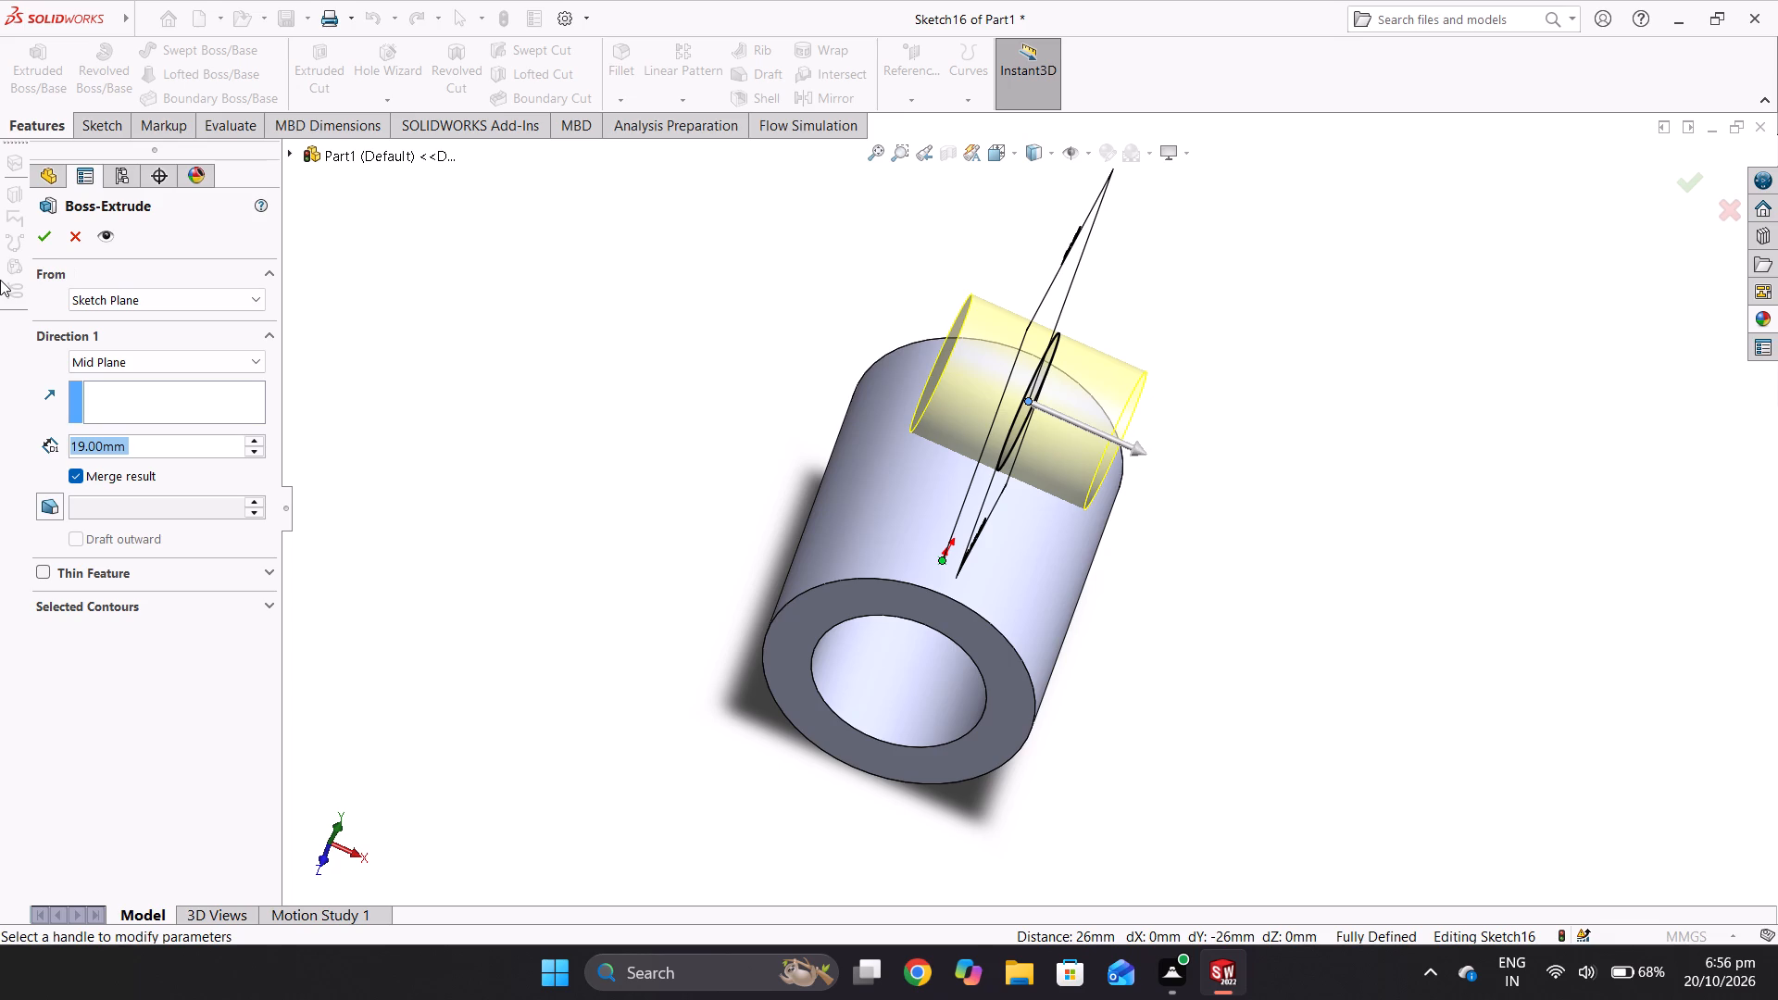
click(44, 247)
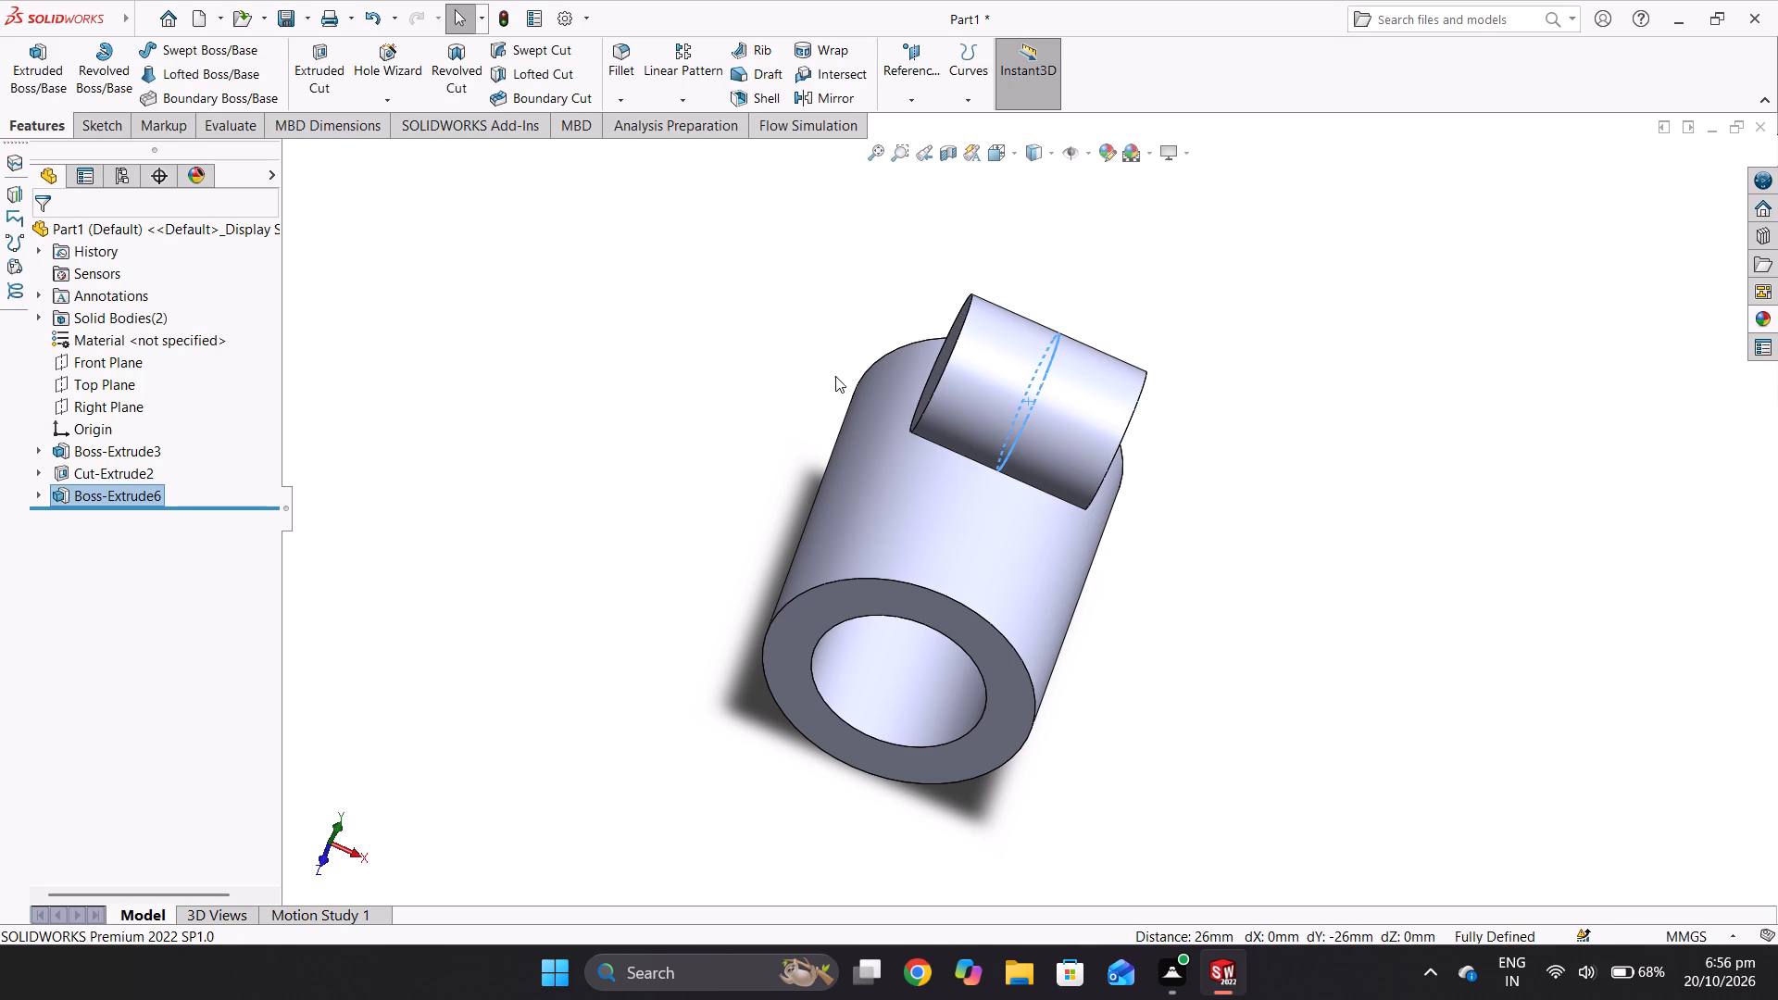
Start a sketch on the small cylinder's end face and draw a concentric circle about 10 mm in diameter.
middle_drag(833, 389, 717, 281)
middle_drag(779, 377, 741, 353)
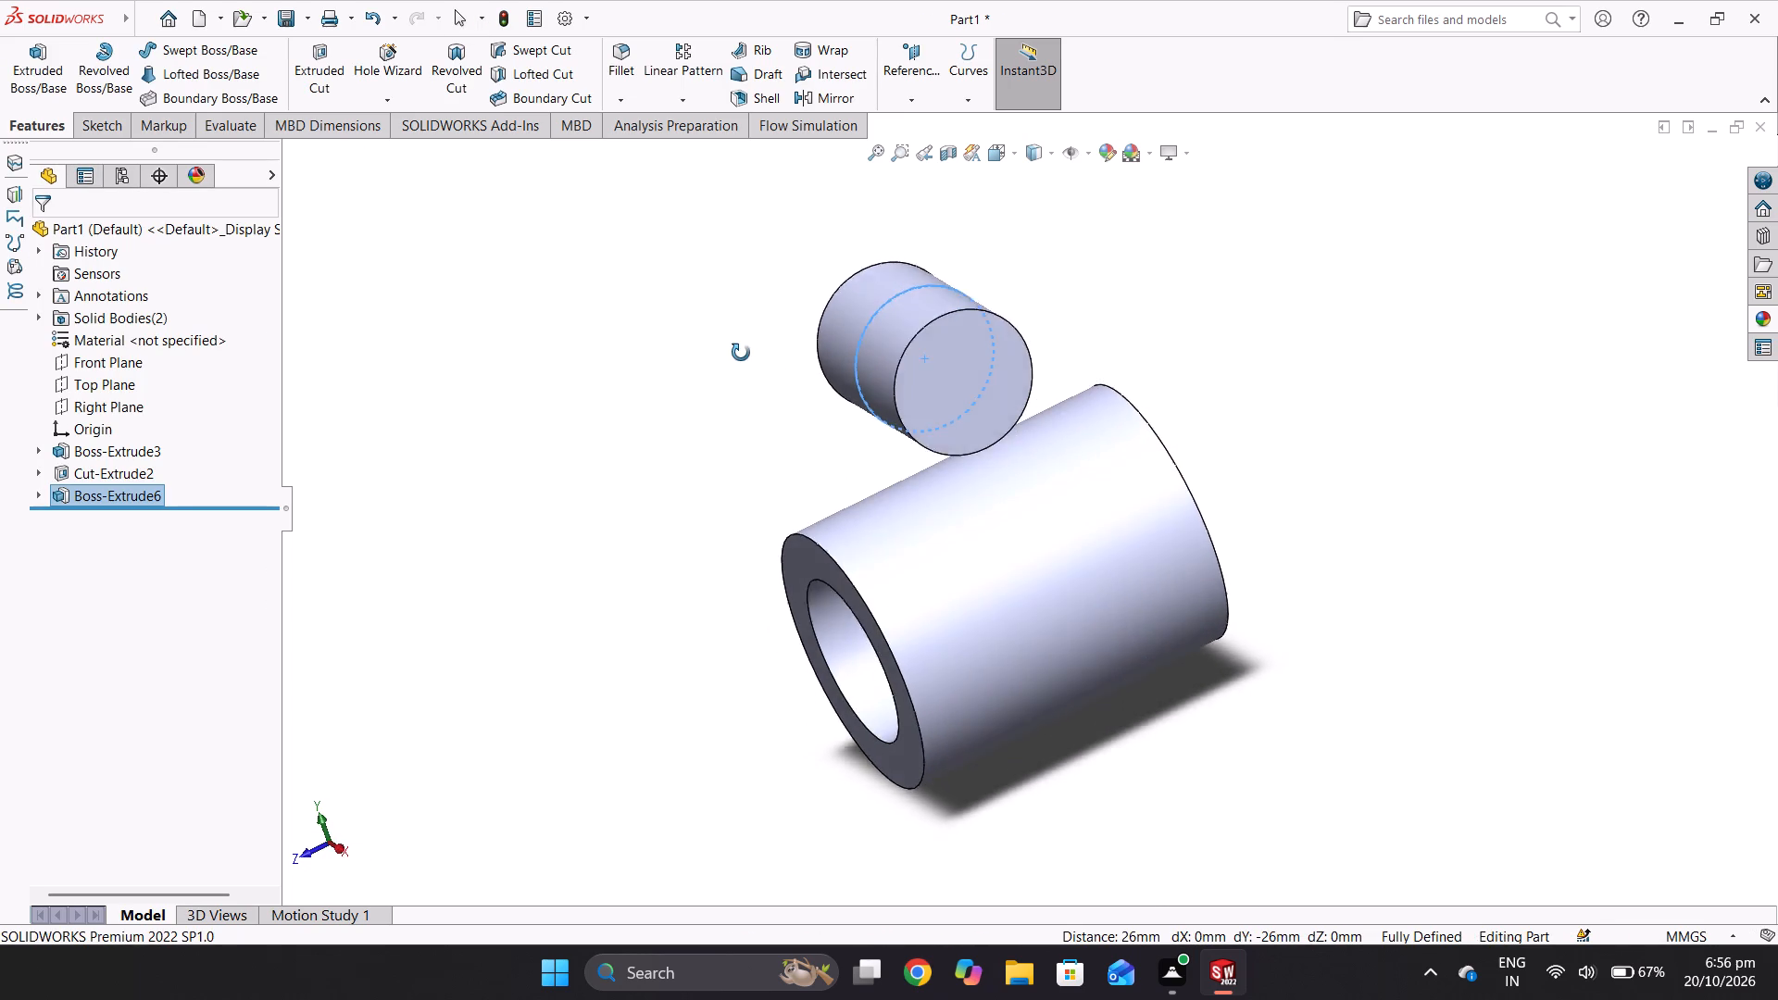
middle_drag(741, 353, 719, 275)
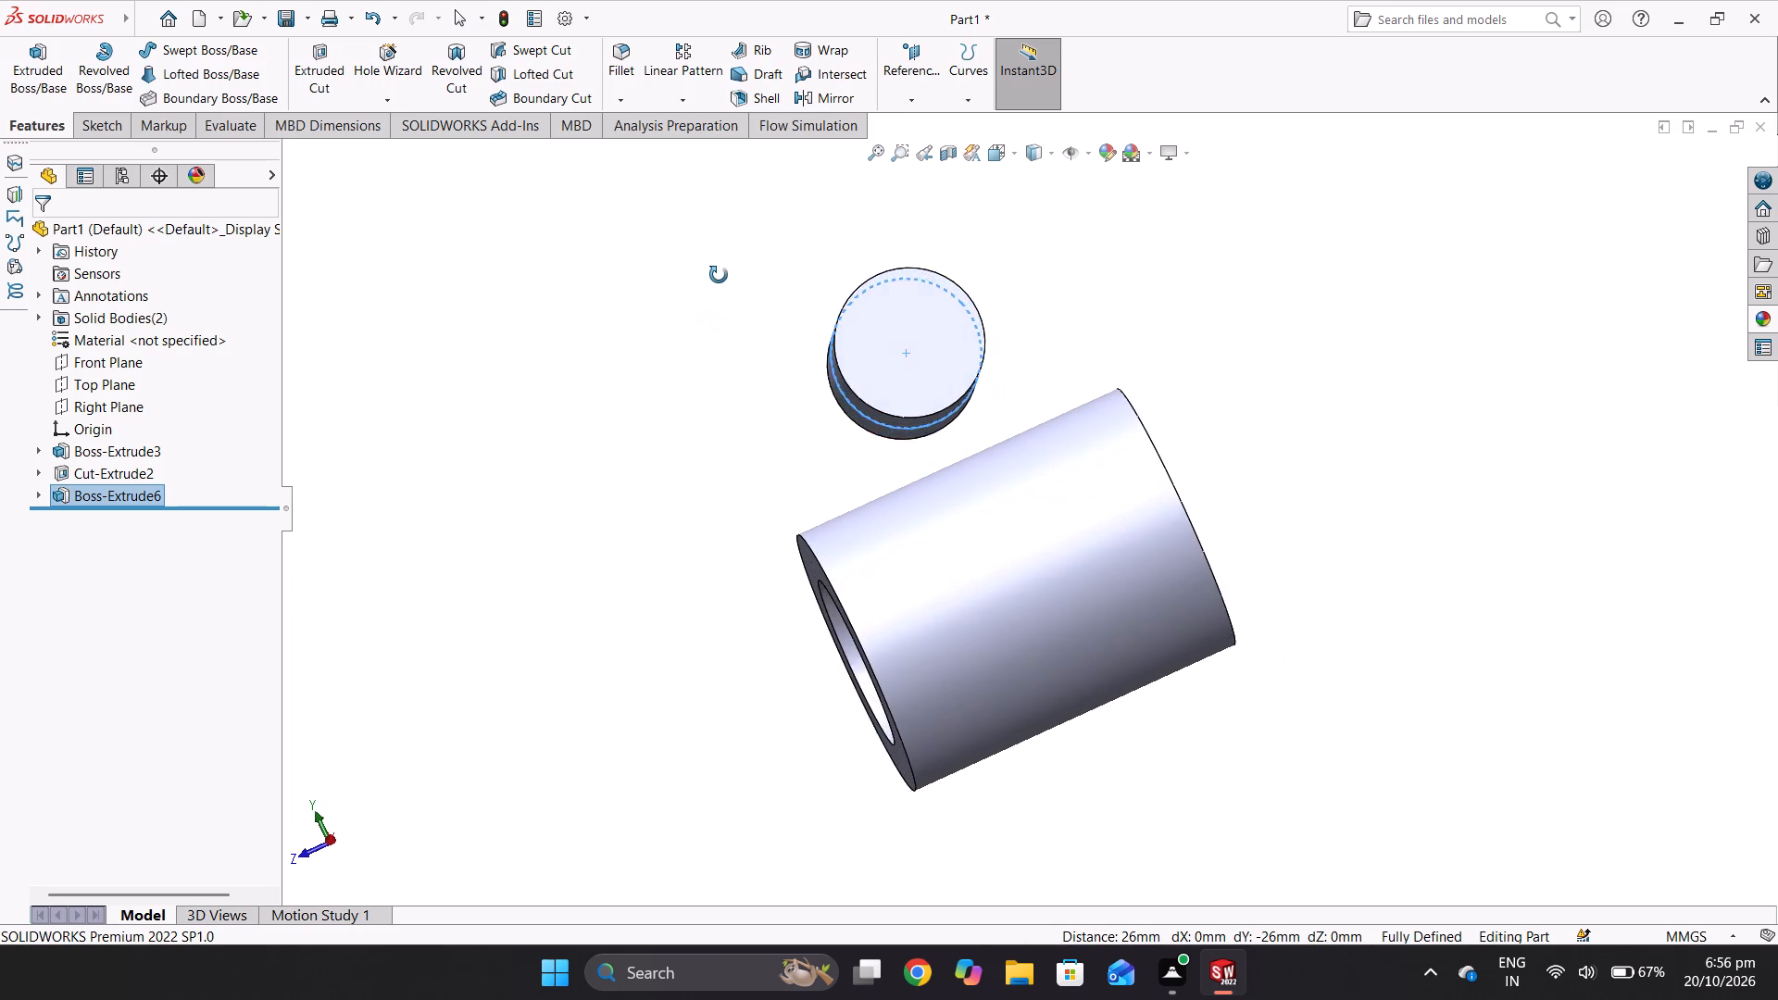
middle_drag(719, 275, 718, 296)
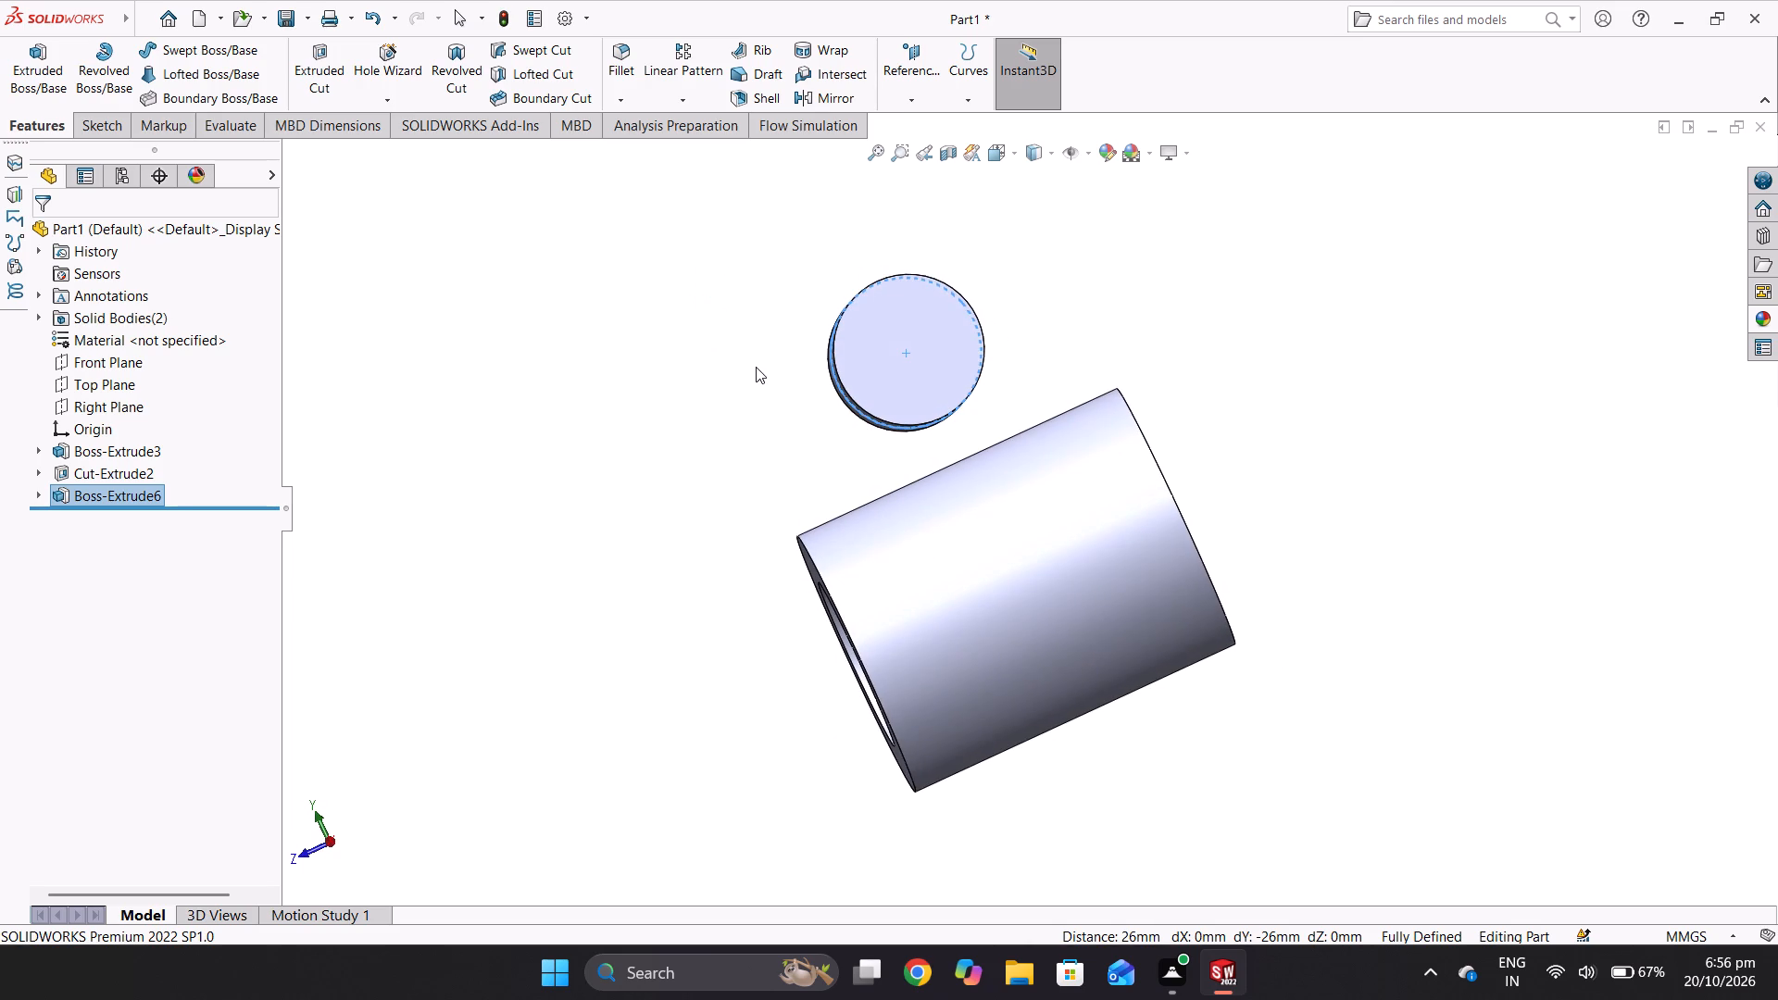
scroll(756, 385, up, 1)
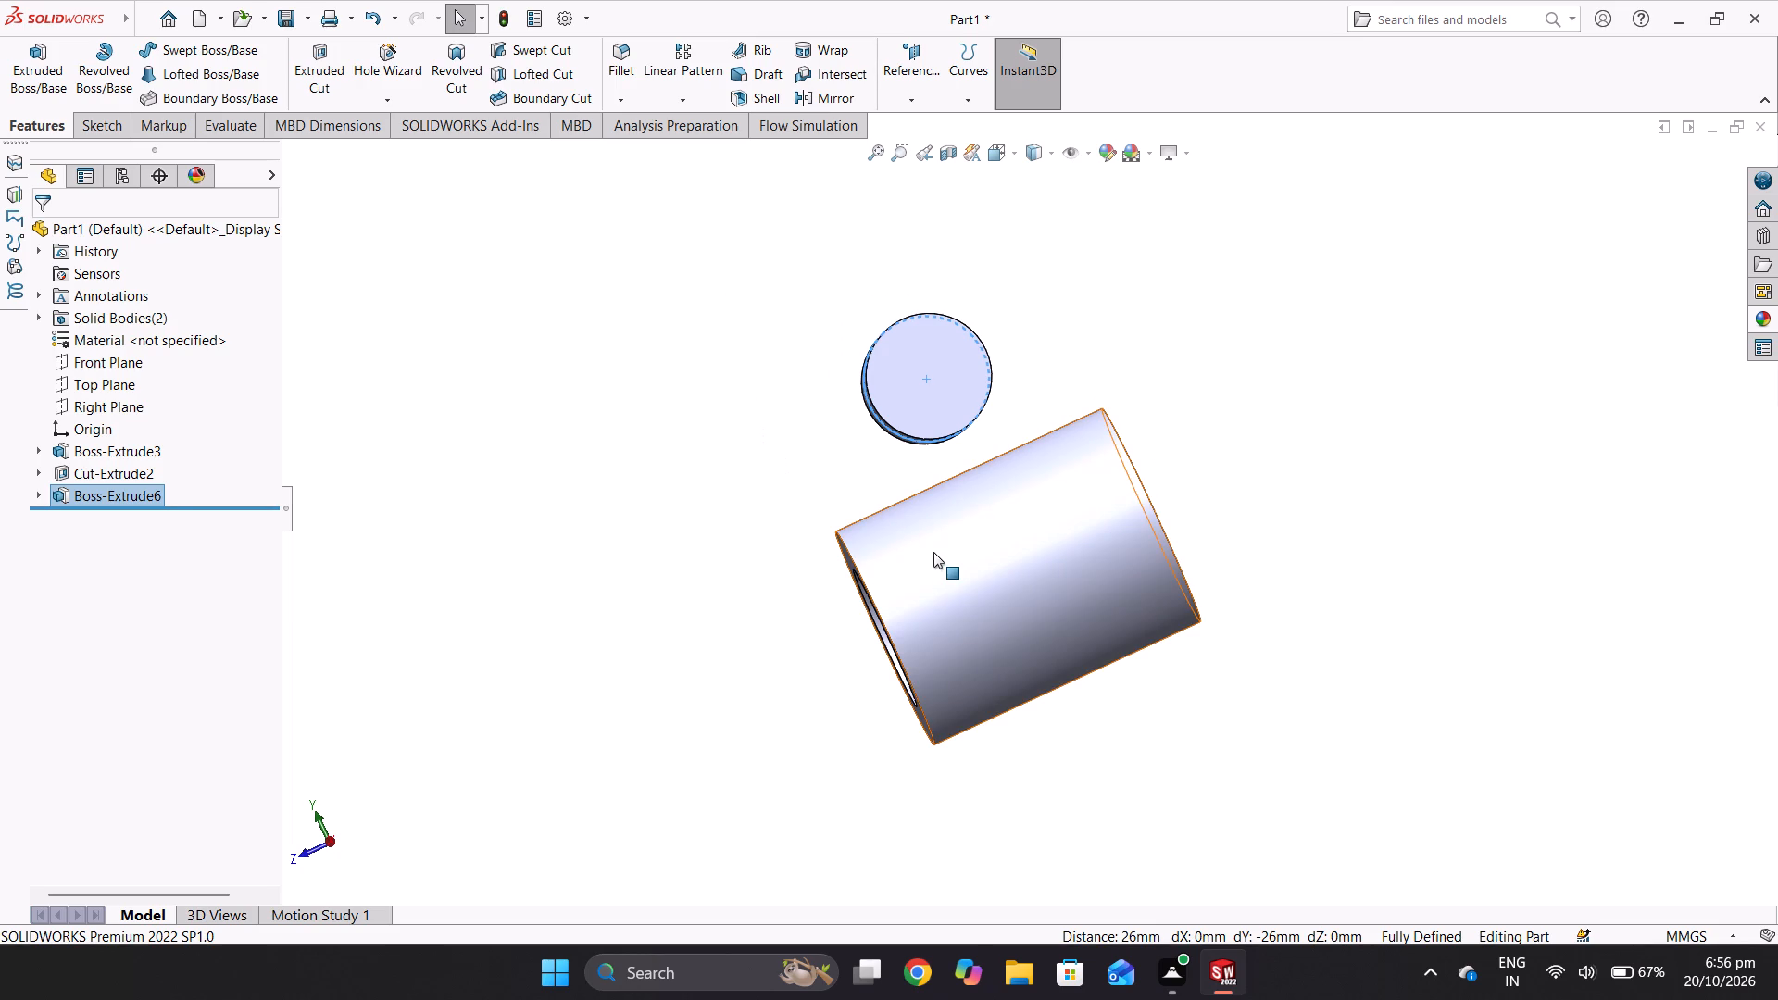
click(950, 387)
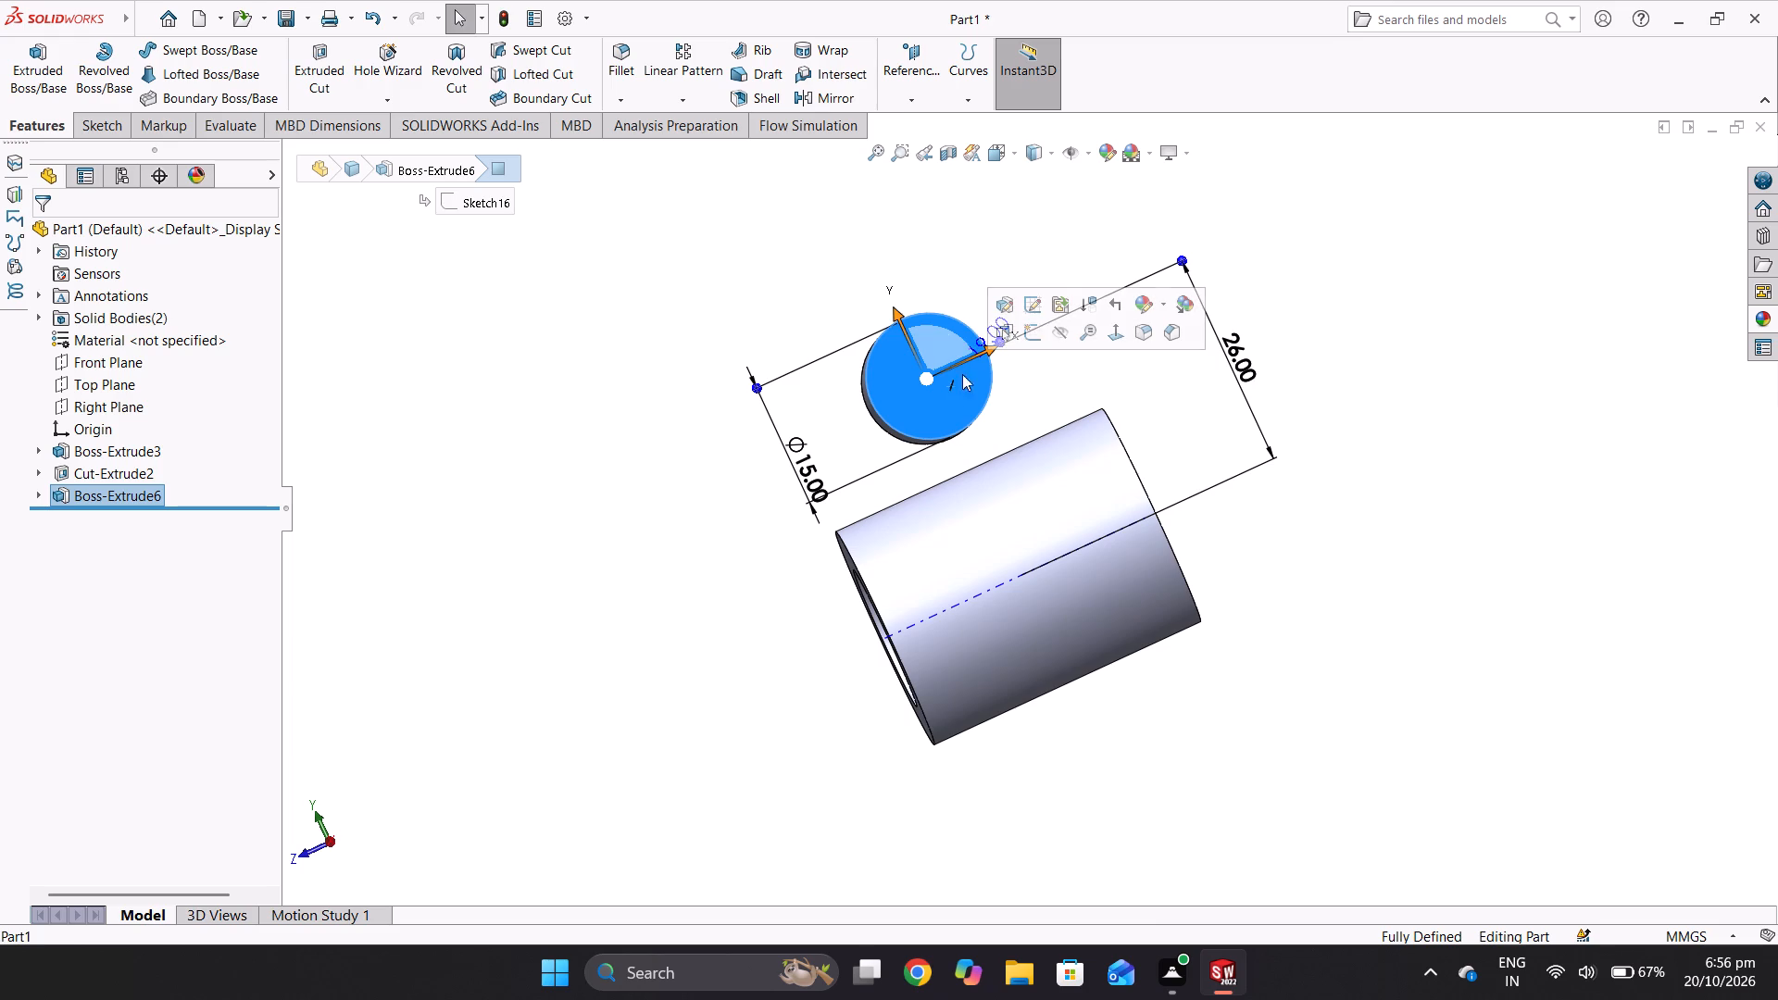
click(1028, 334)
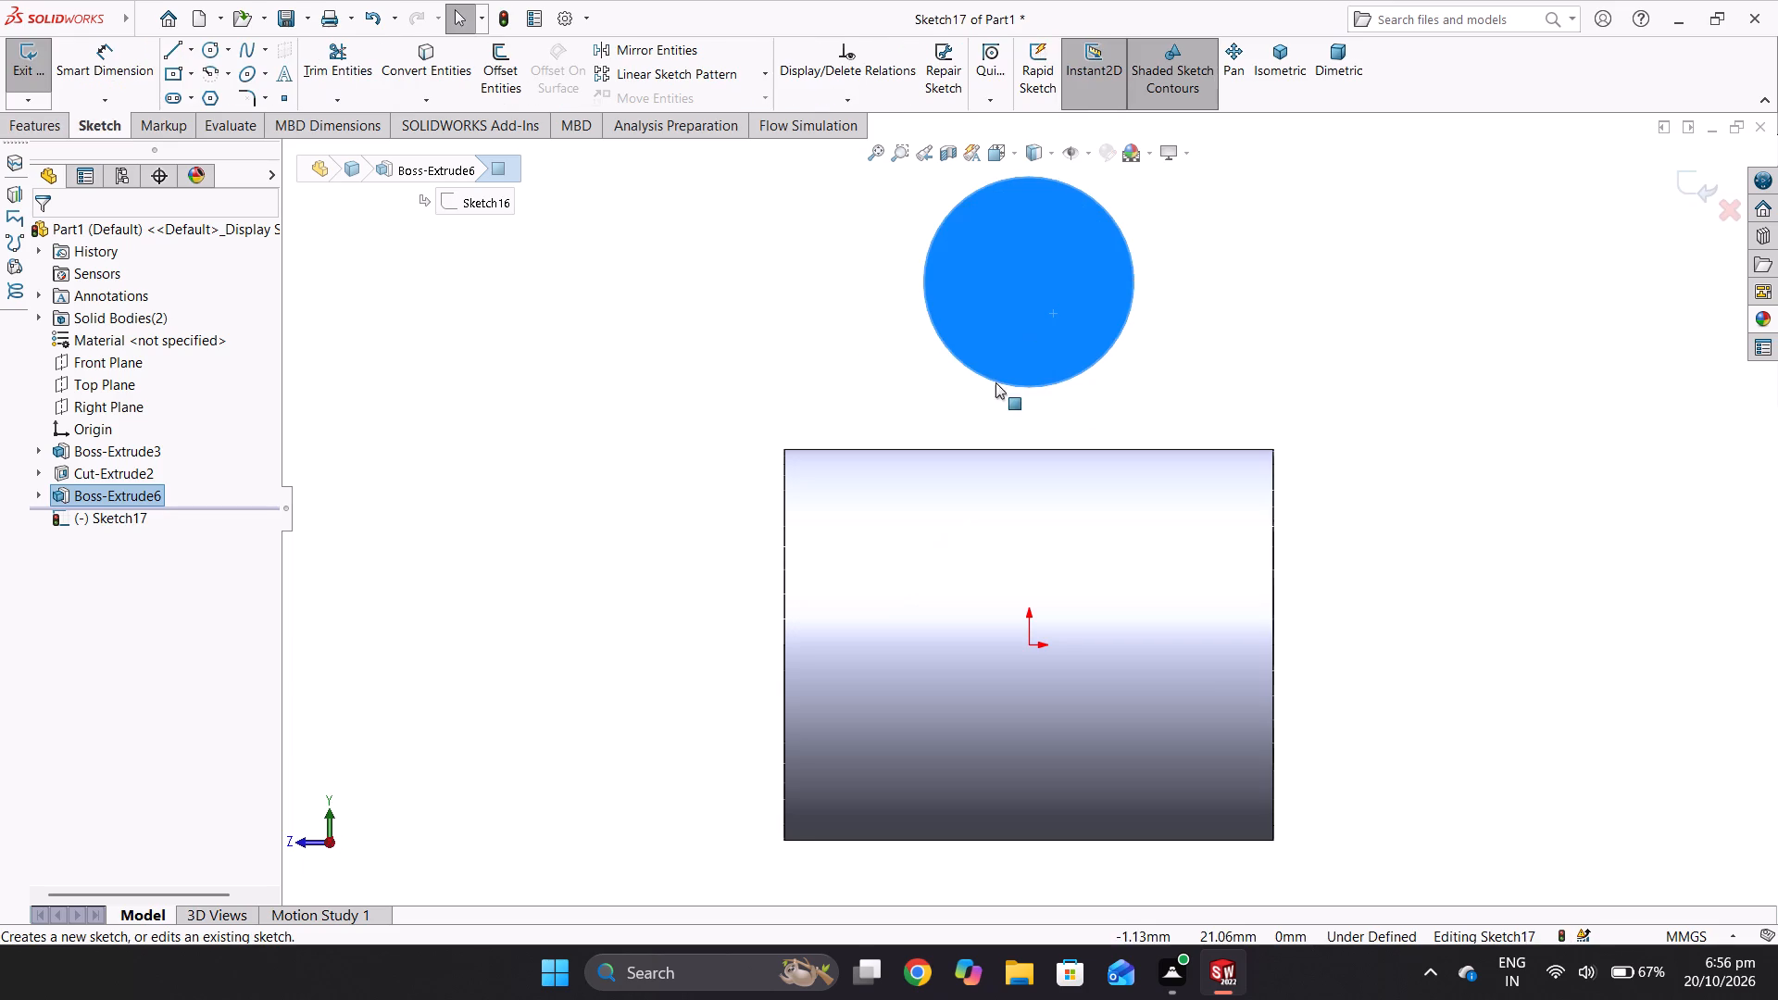
scroll(1078, 335, down, 2)
scroll(1078, 332, up, 3)
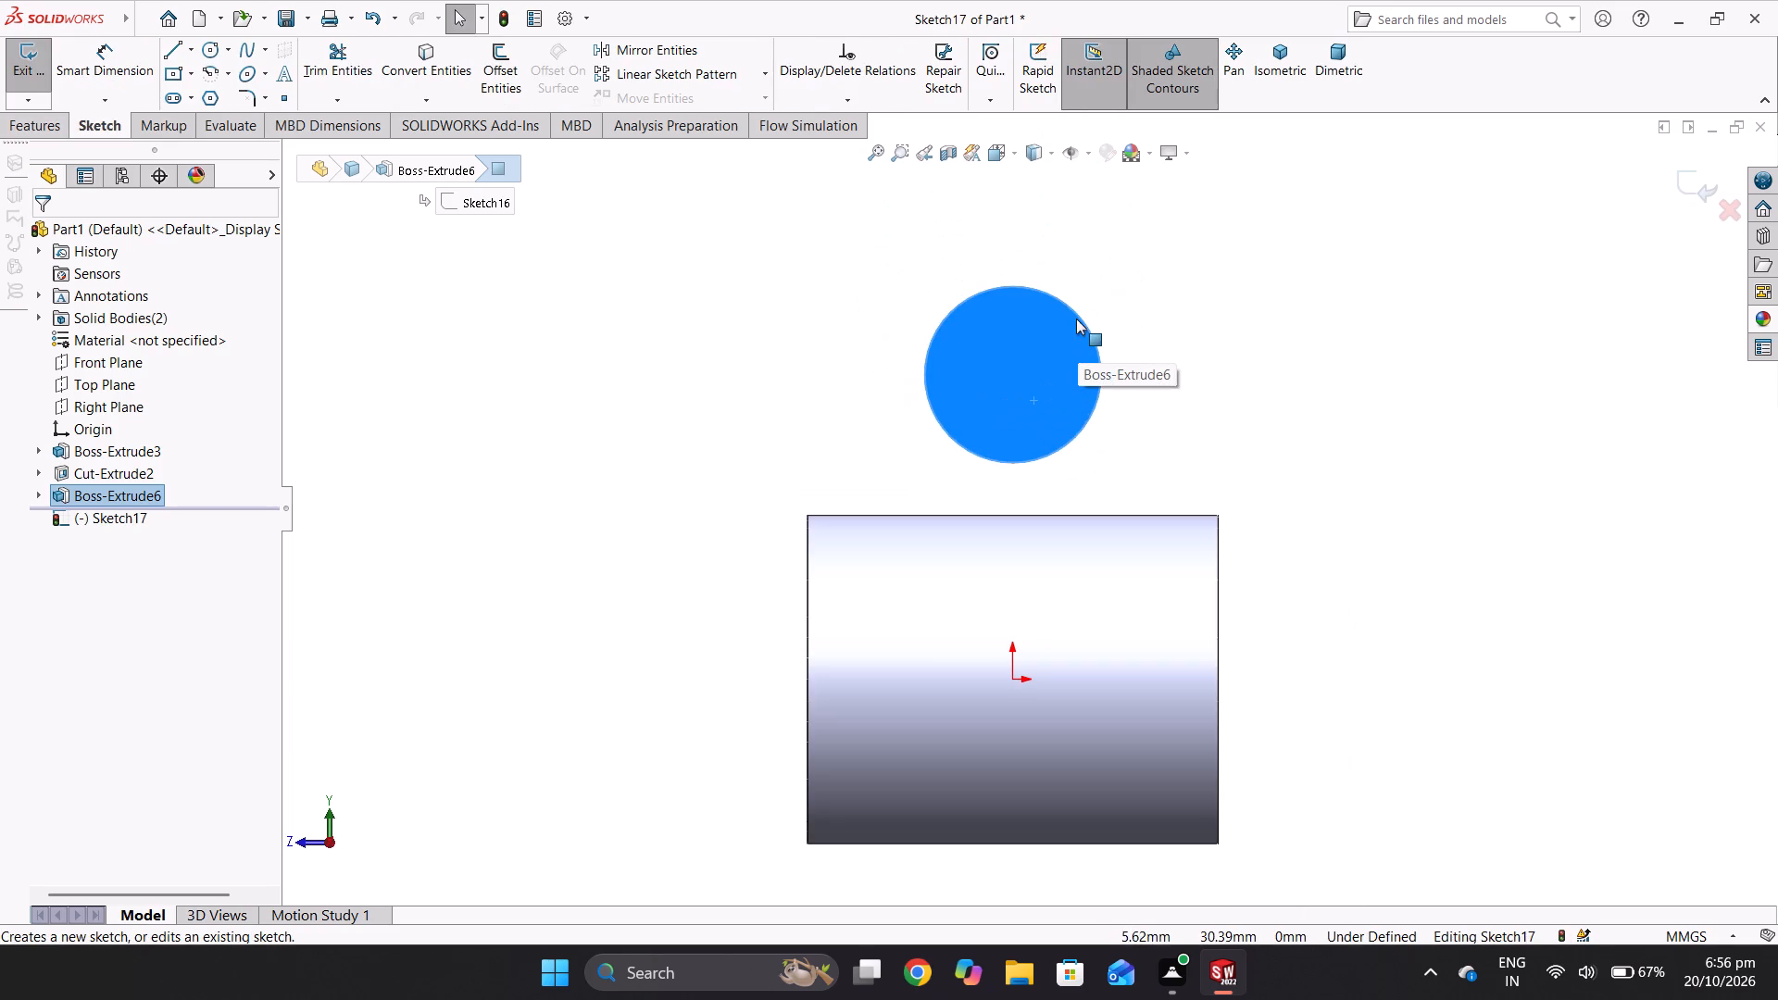
scroll(1057, 291, down, 1)
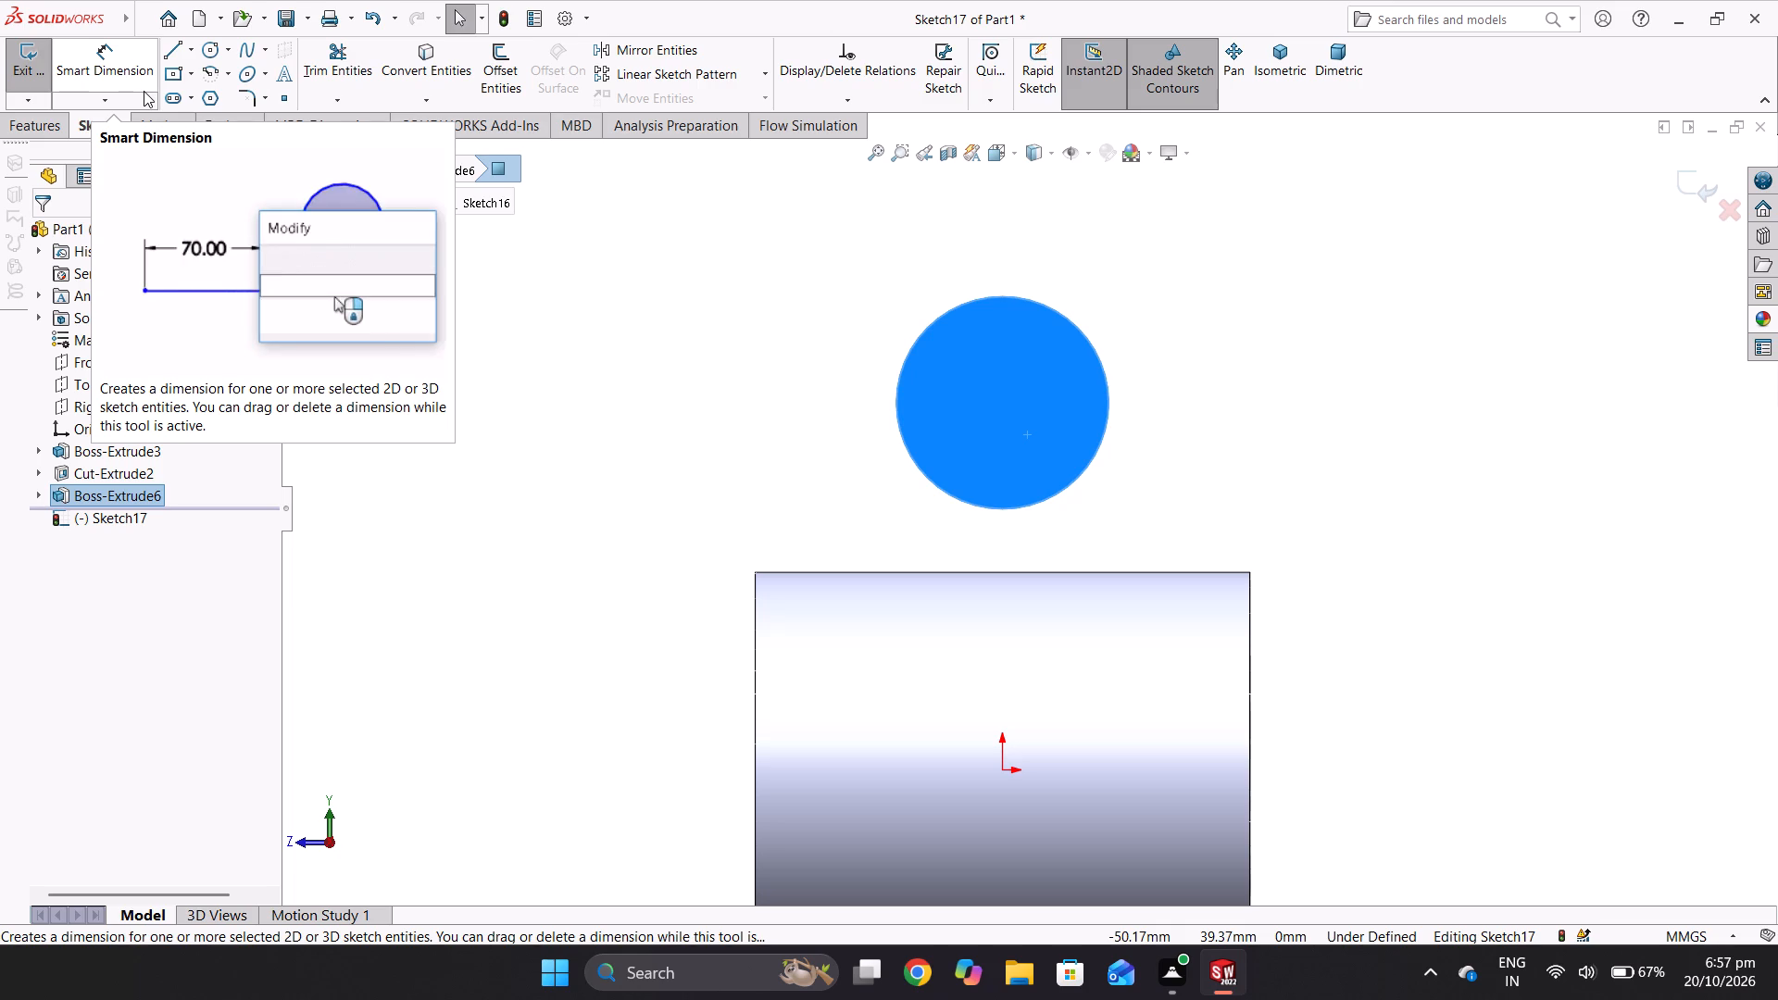
click(219, 49)
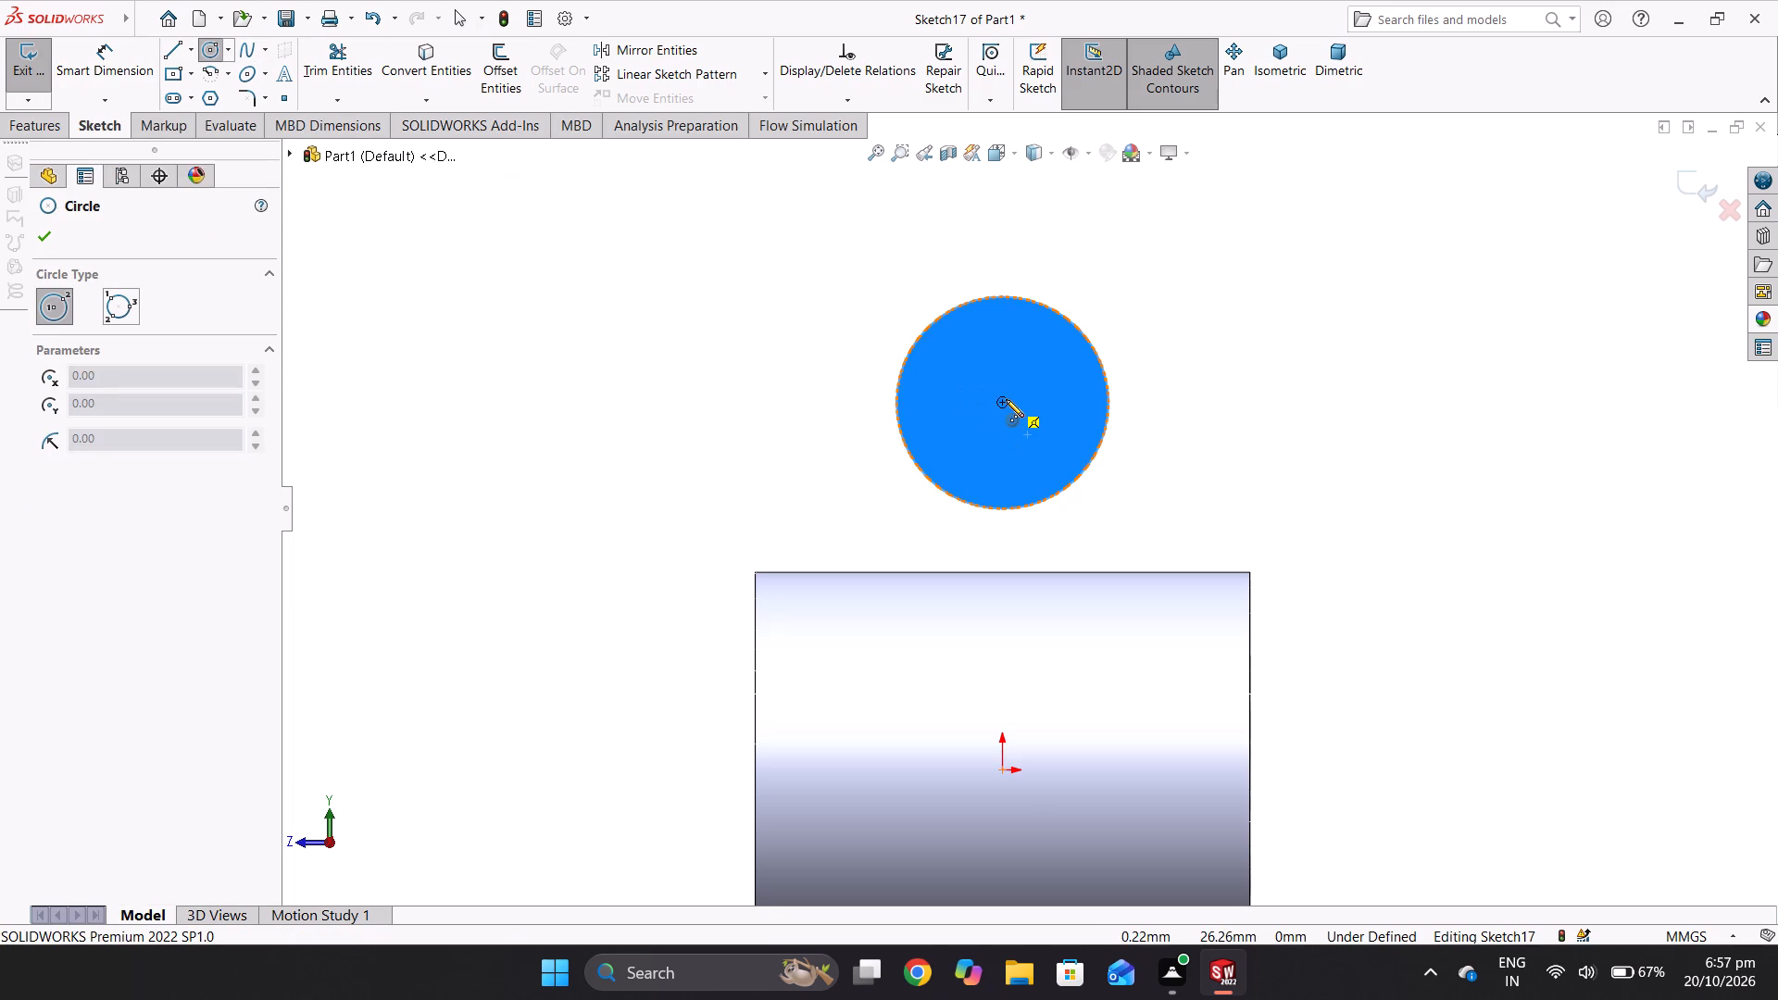
click(1002, 404)
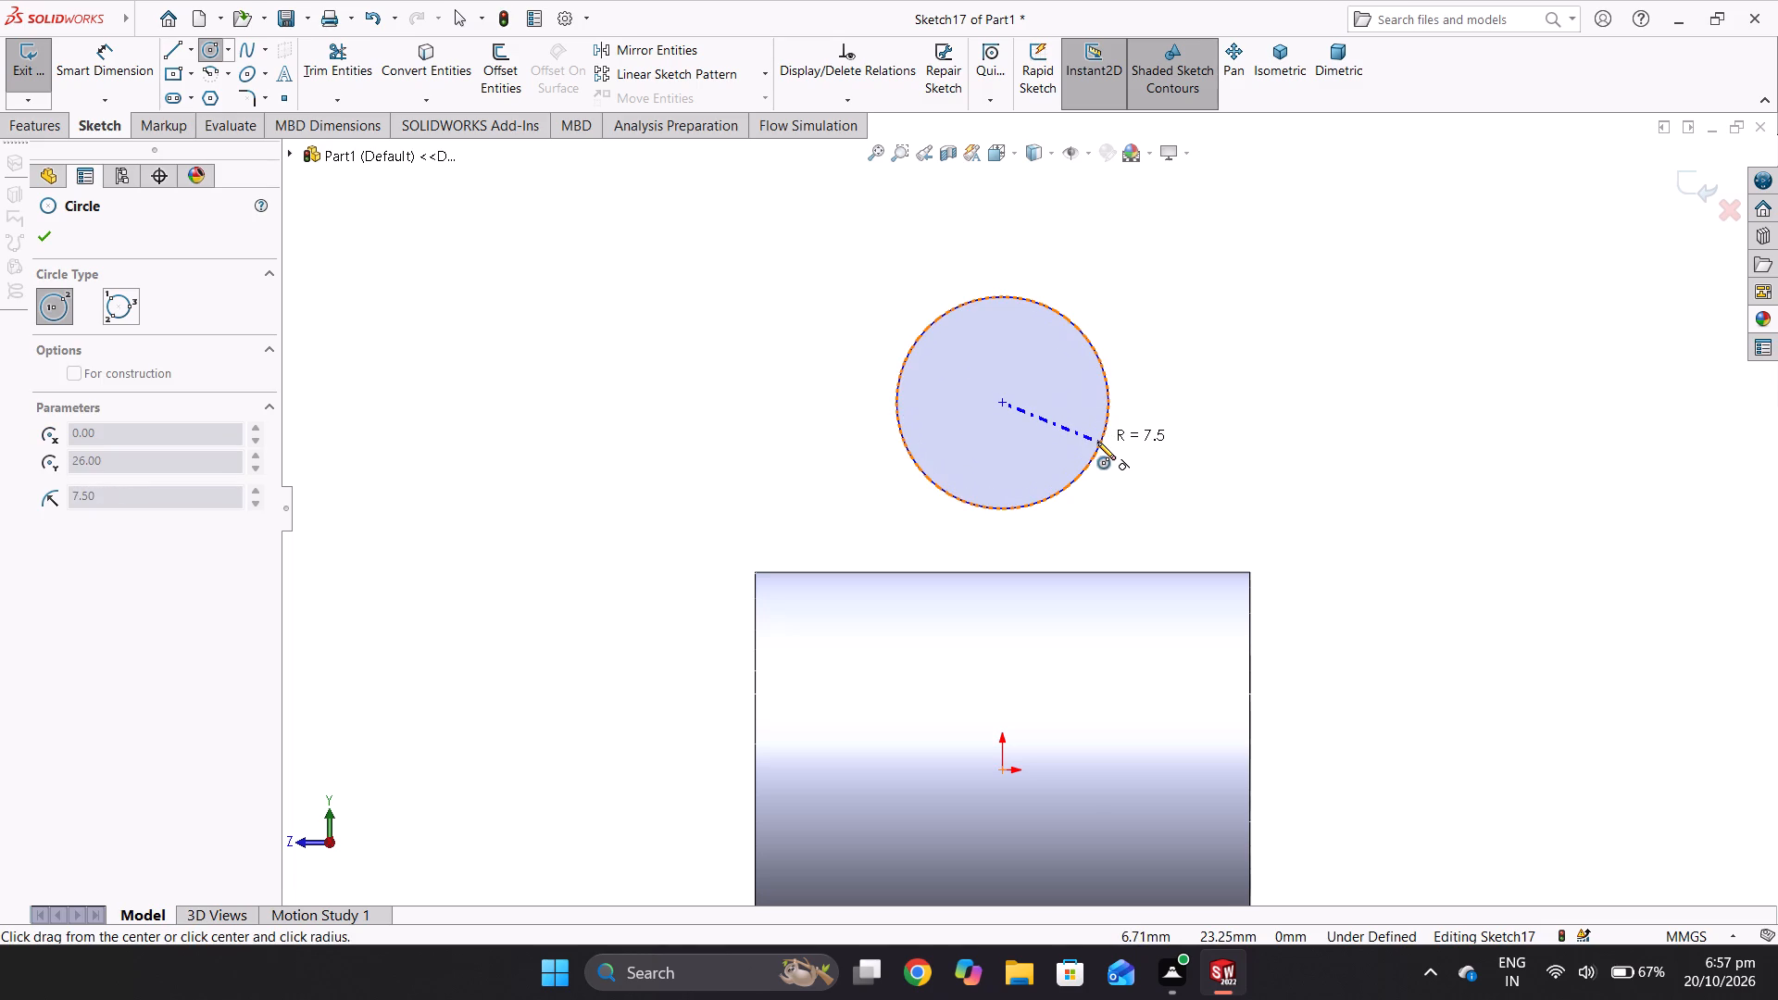
click(1072, 421)
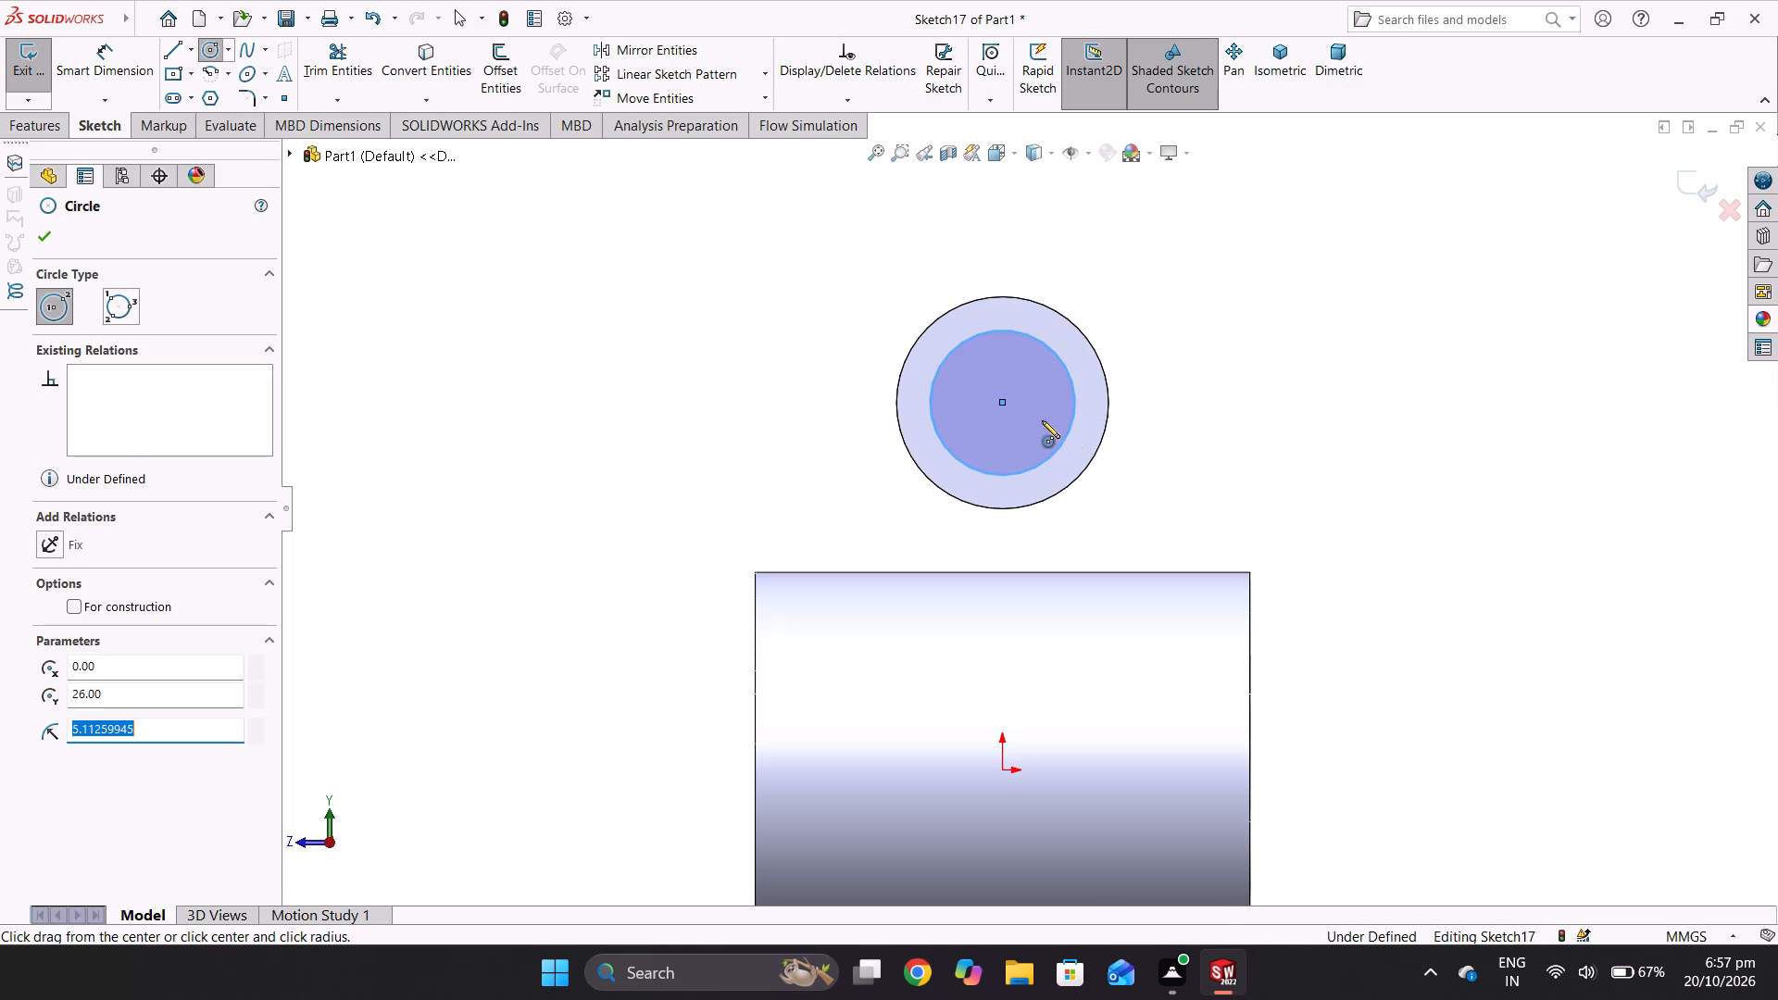
Dimension the new circle's diameter as 9 mm and exit the sketch.
click(128, 70)
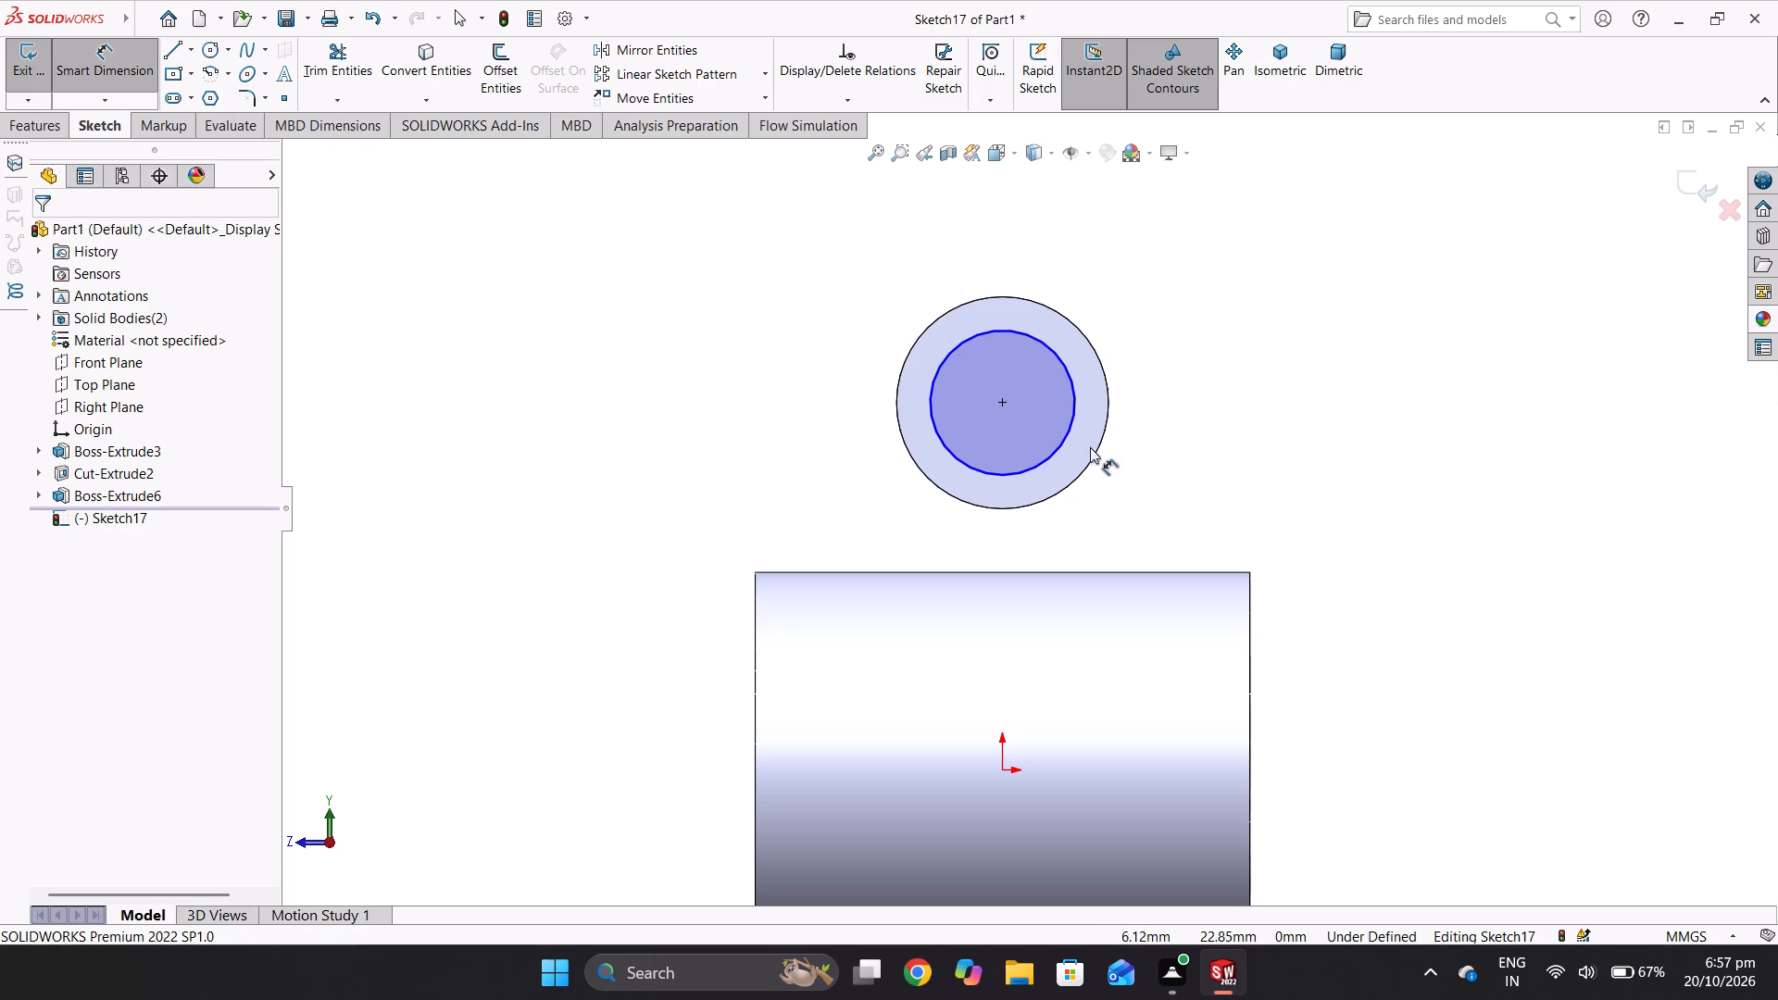
click(1077, 400)
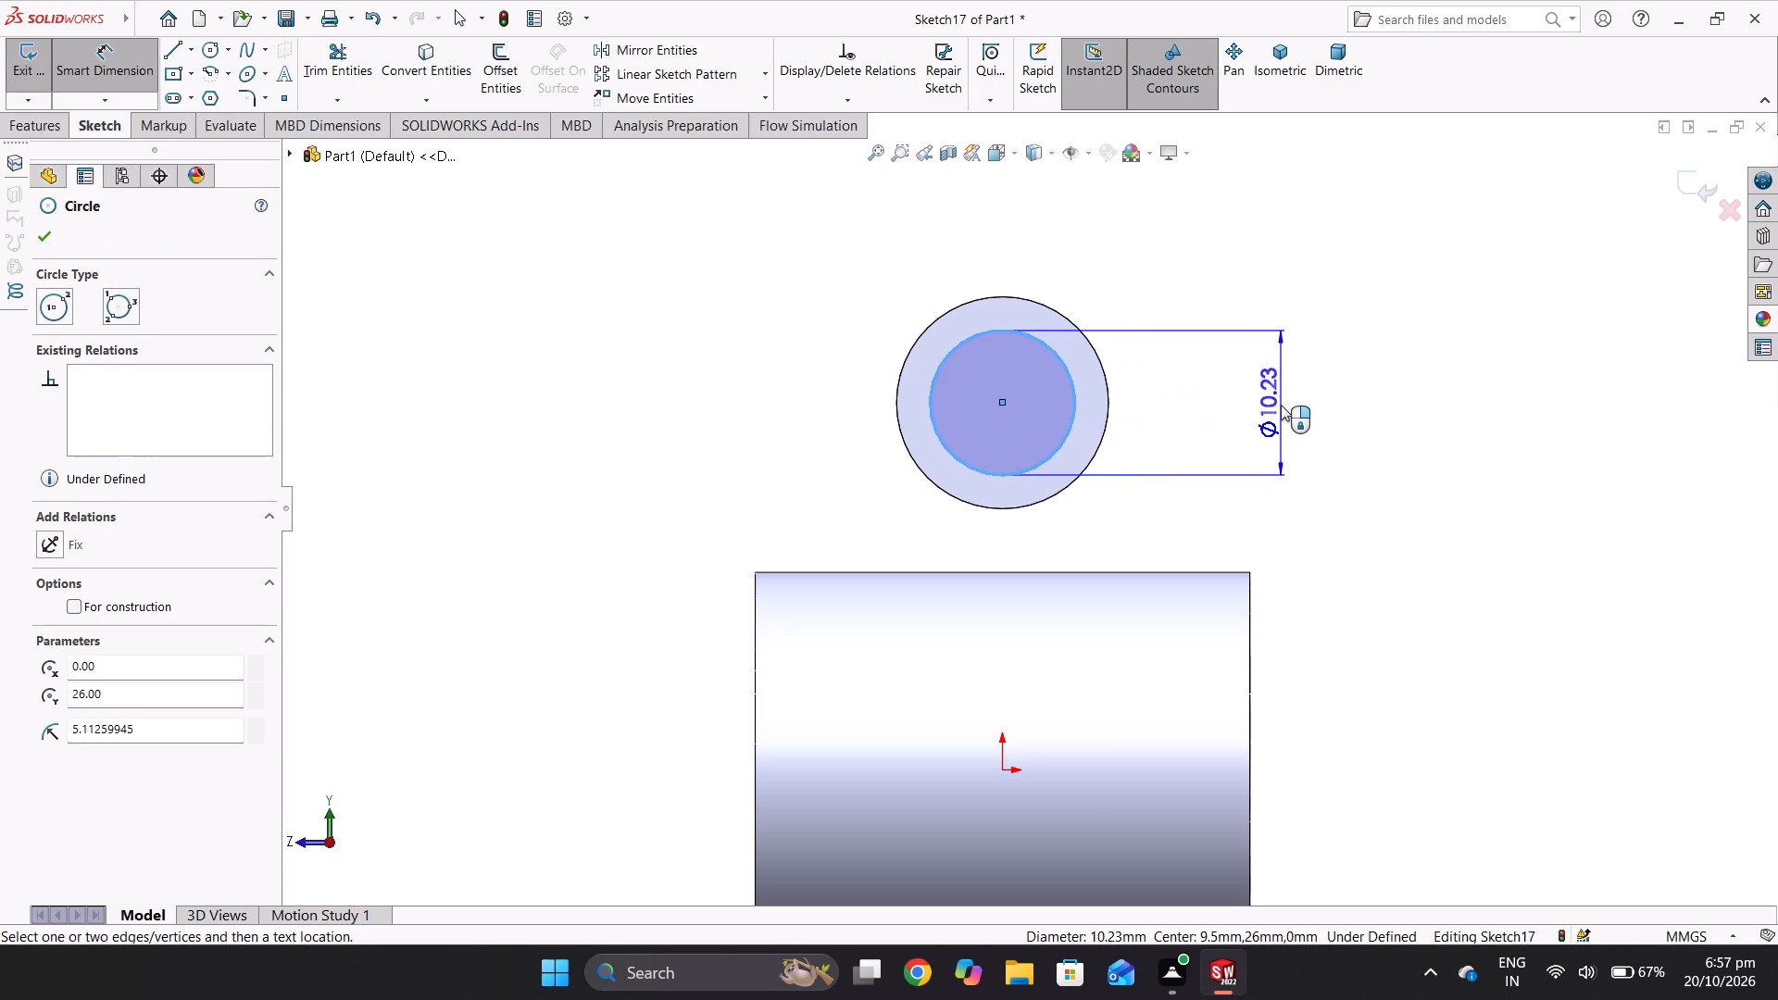
click(1281, 405)
key(9)
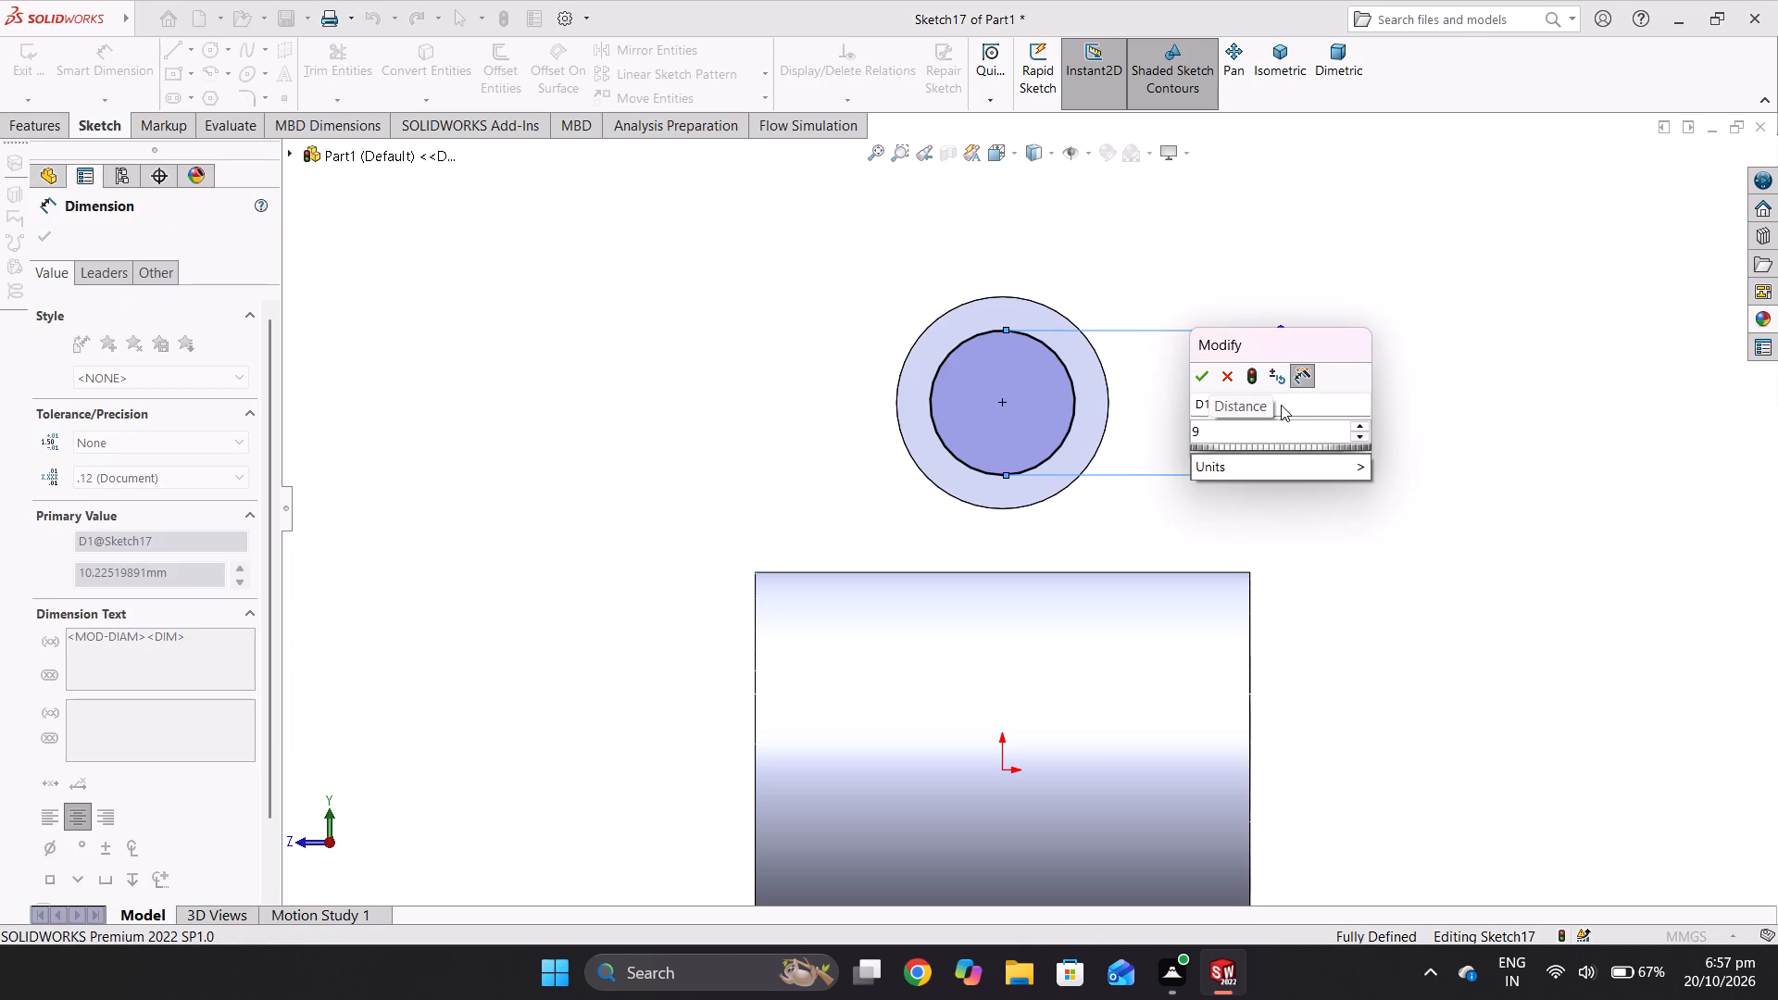
key(Return)
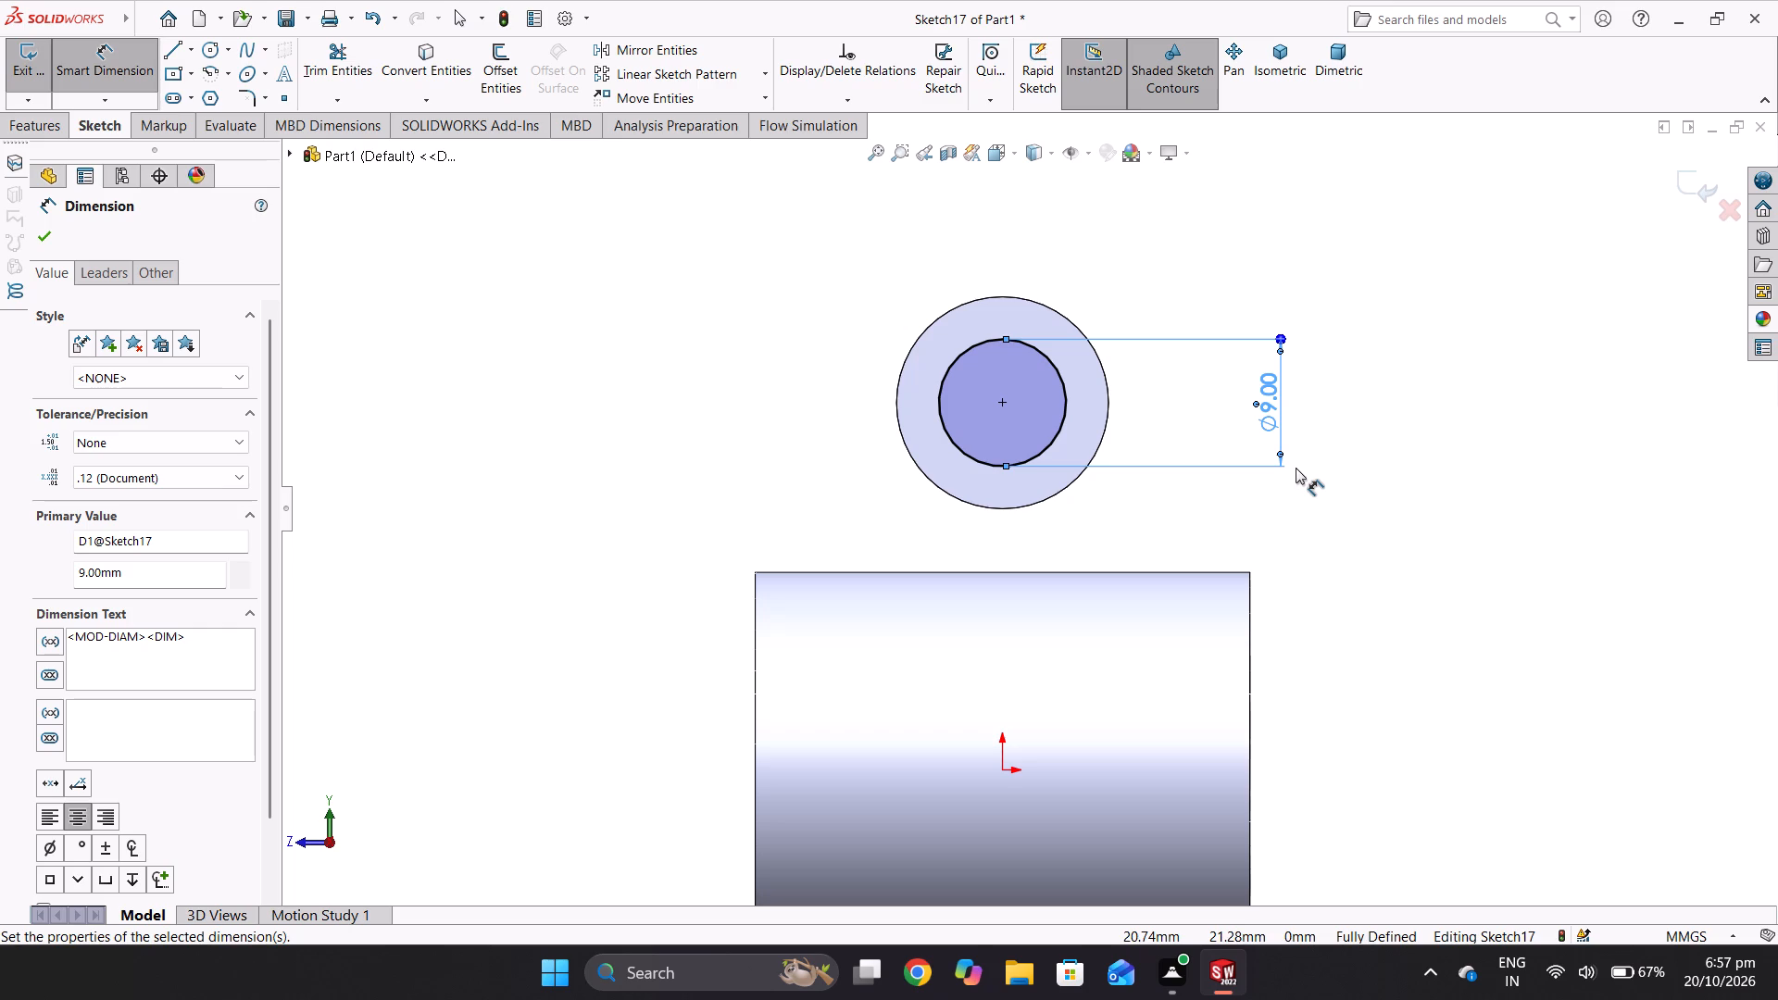
click(1279, 67)
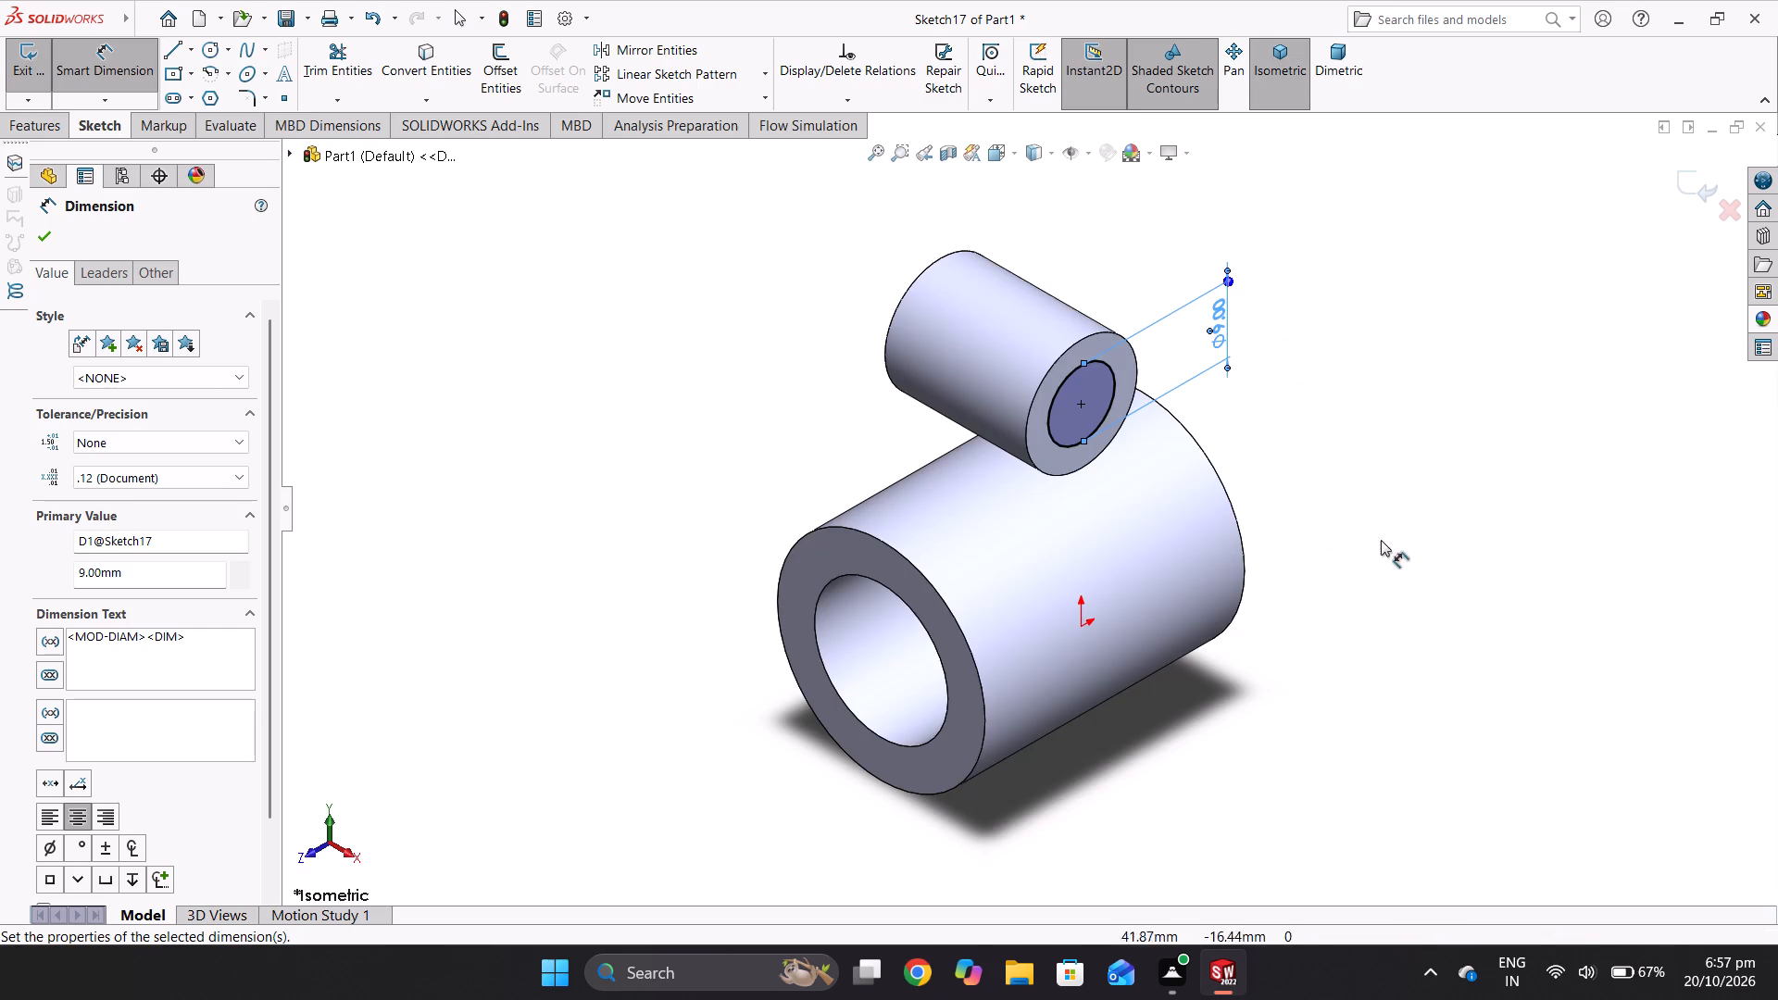
click(1682, 177)
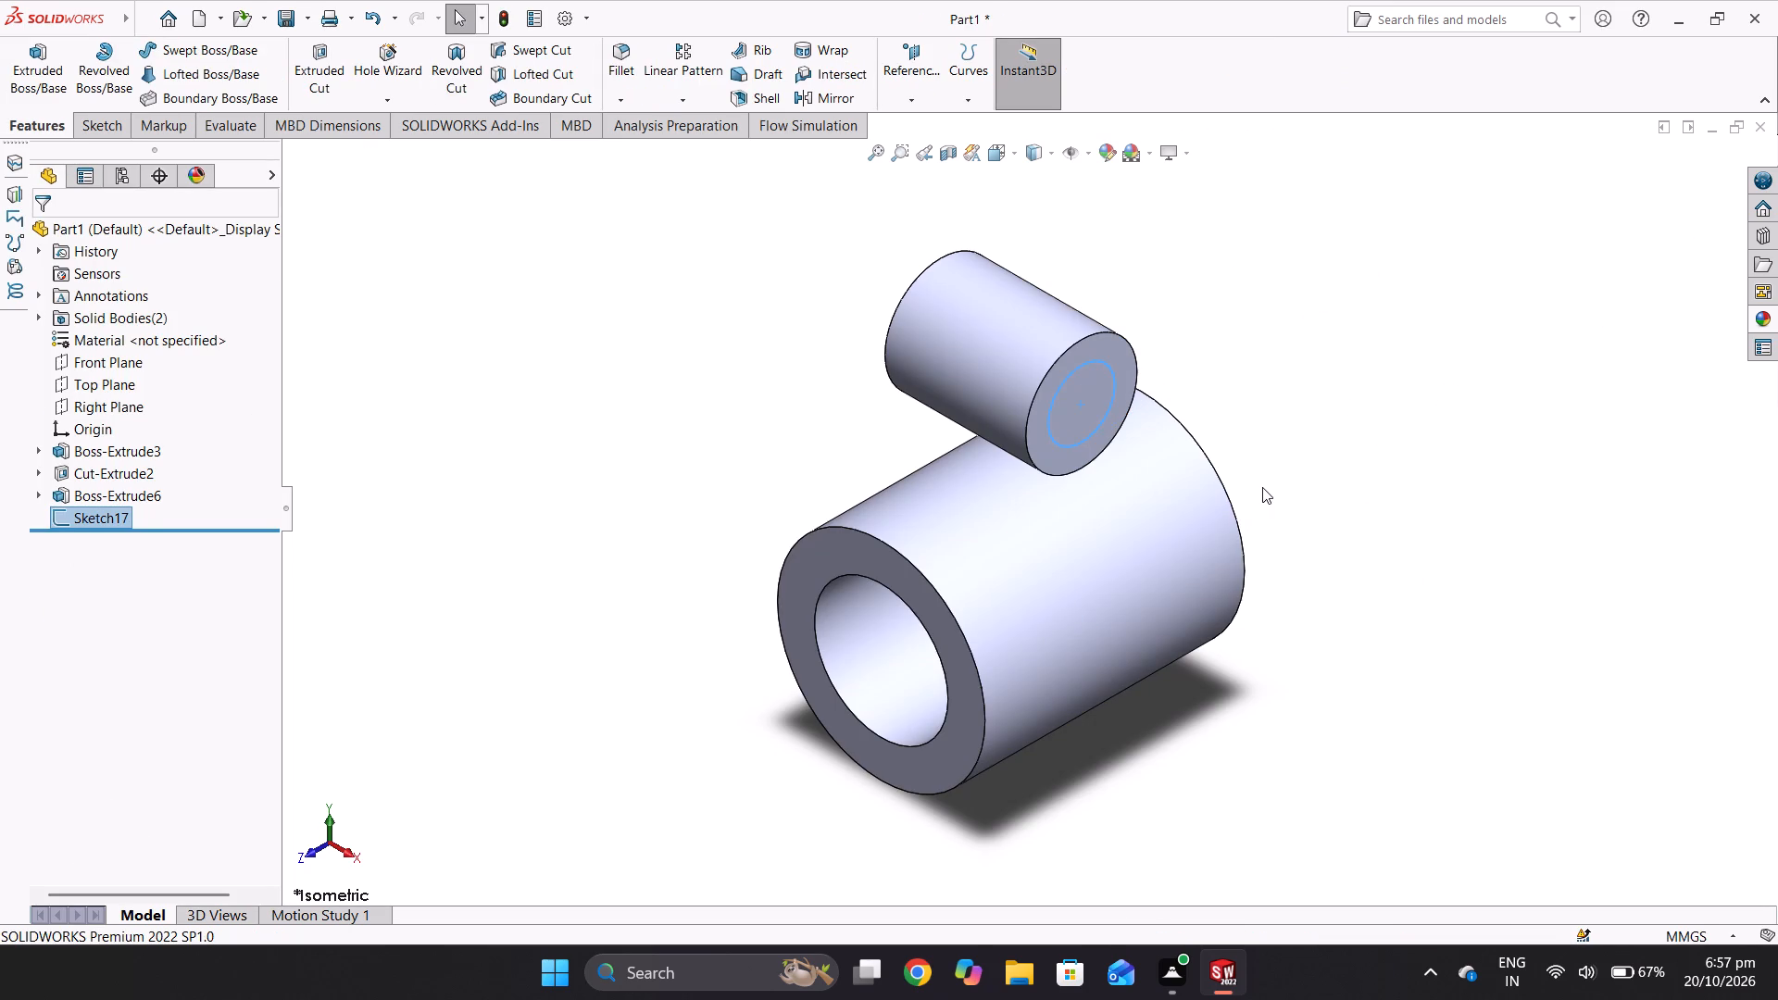
Extrude-cut the 9 mm circle through the small cylinder with the Through All end condition.
click(323, 81)
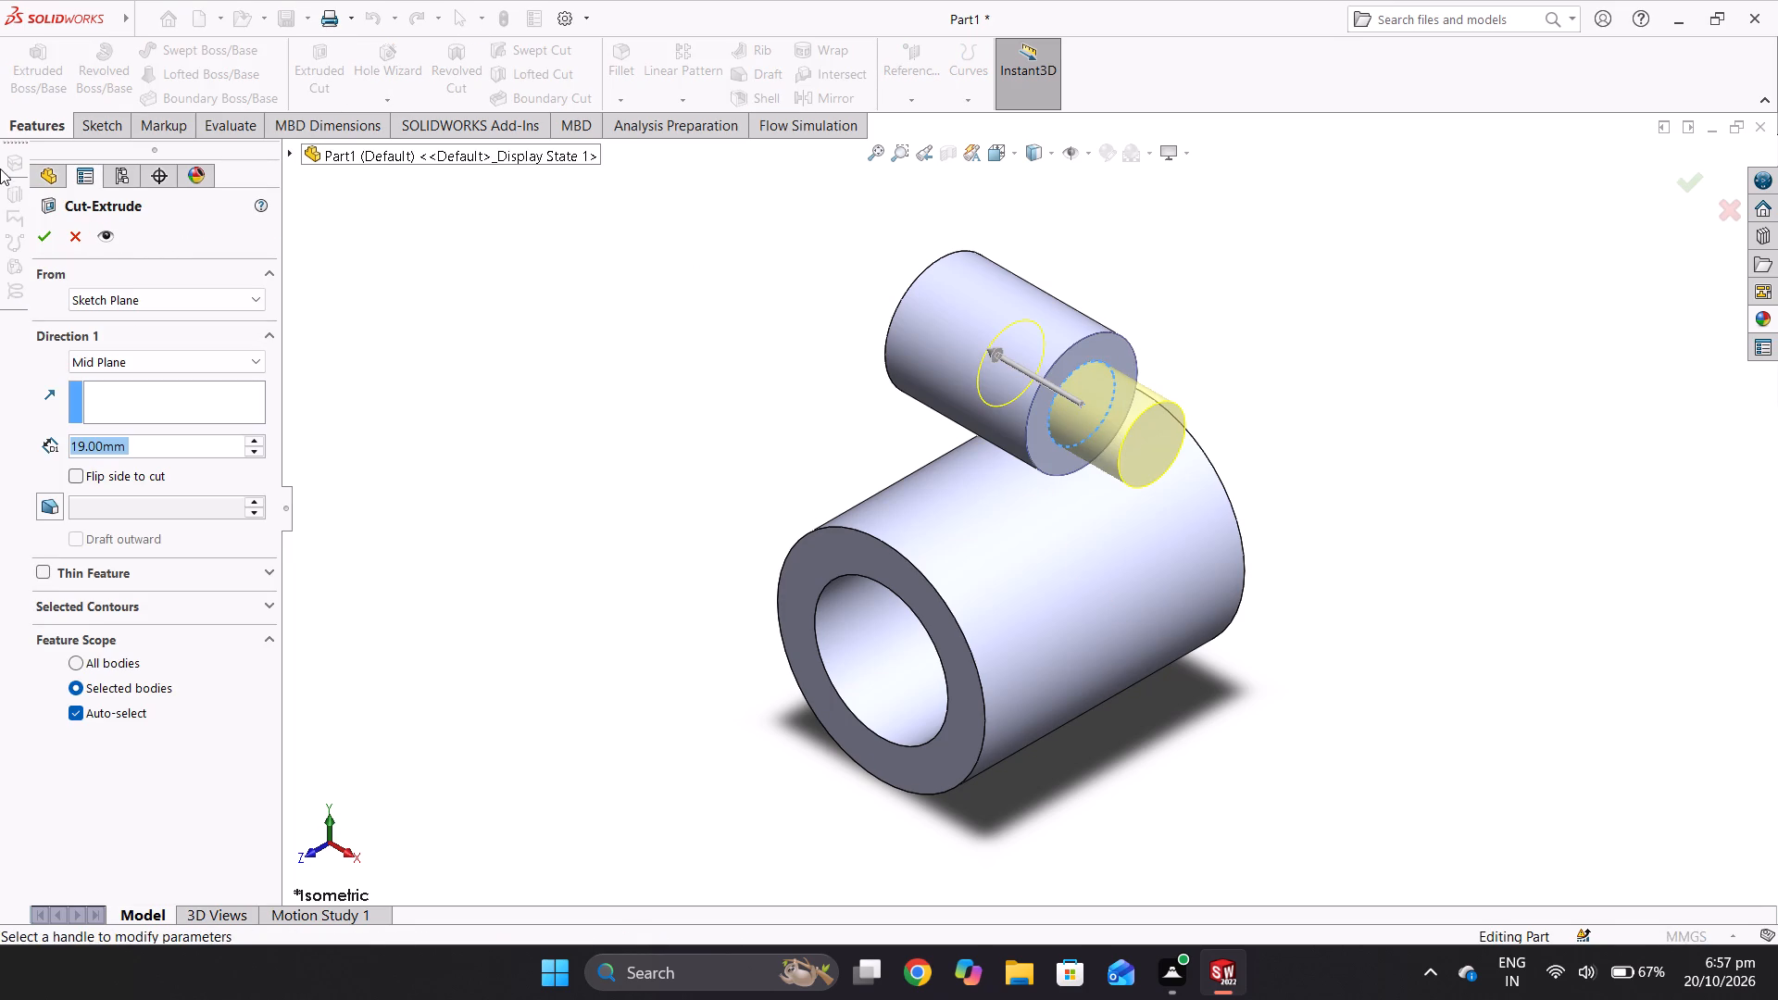
click(164, 296)
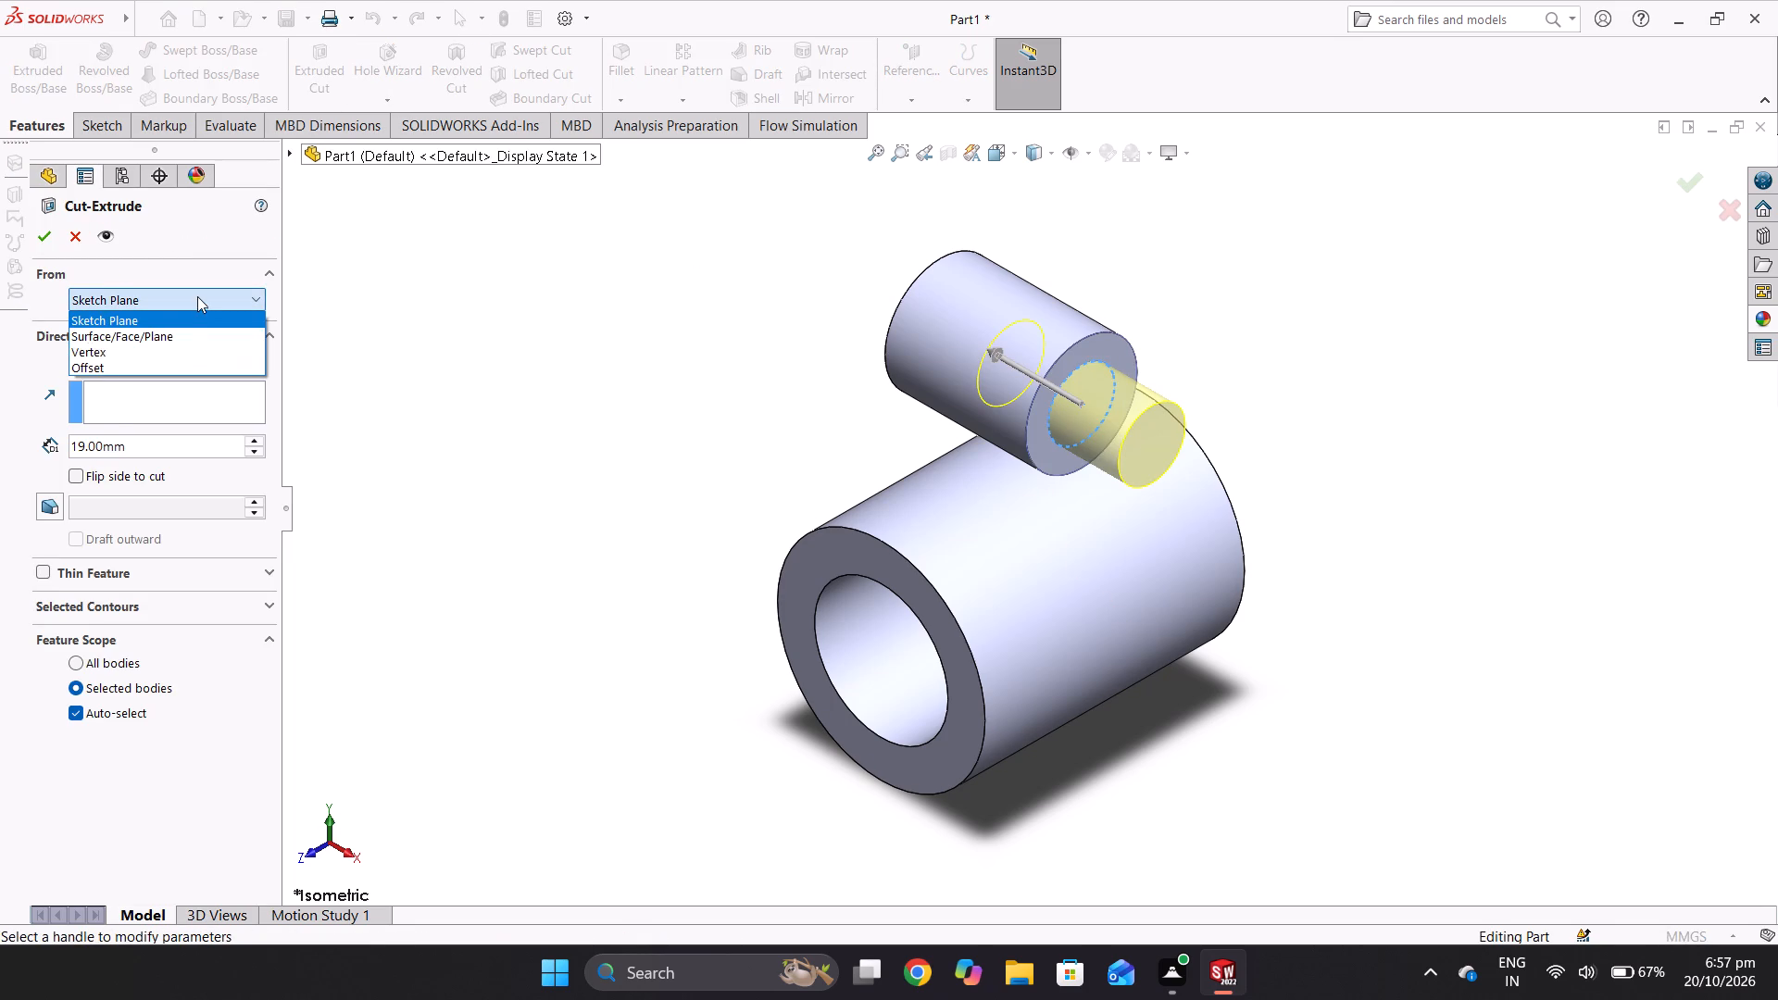
click(197, 296)
click(216, 365)
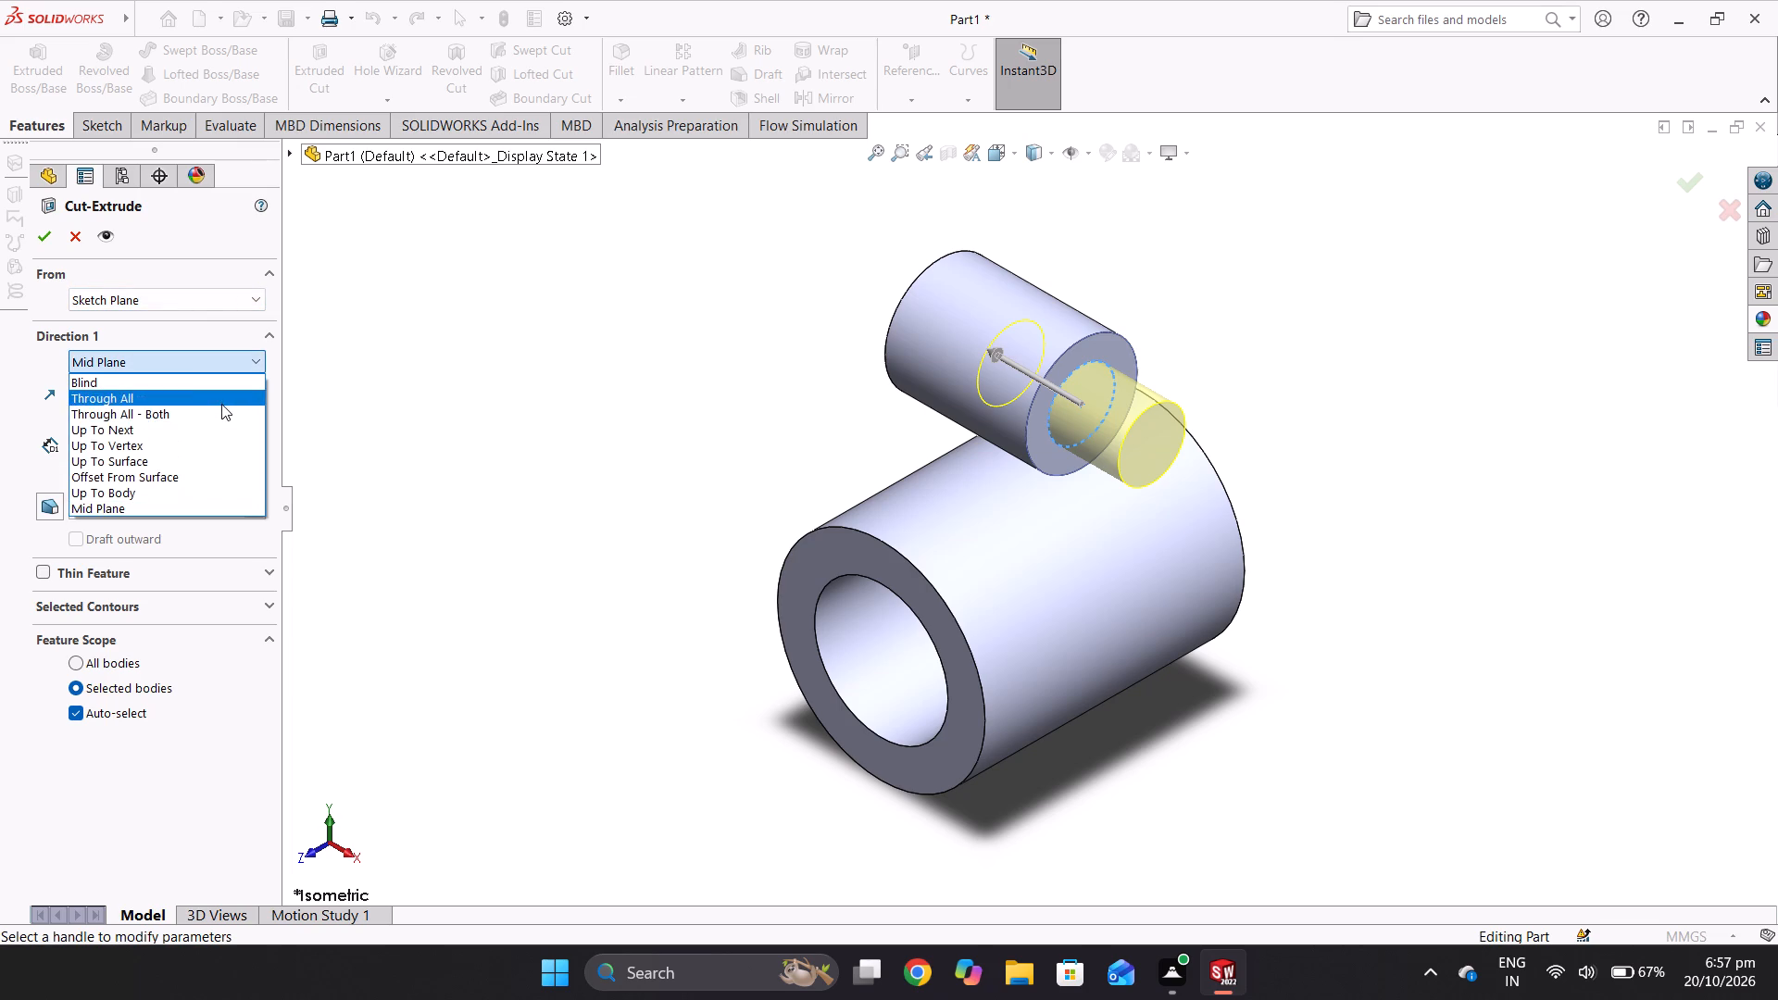
click(221, 404)
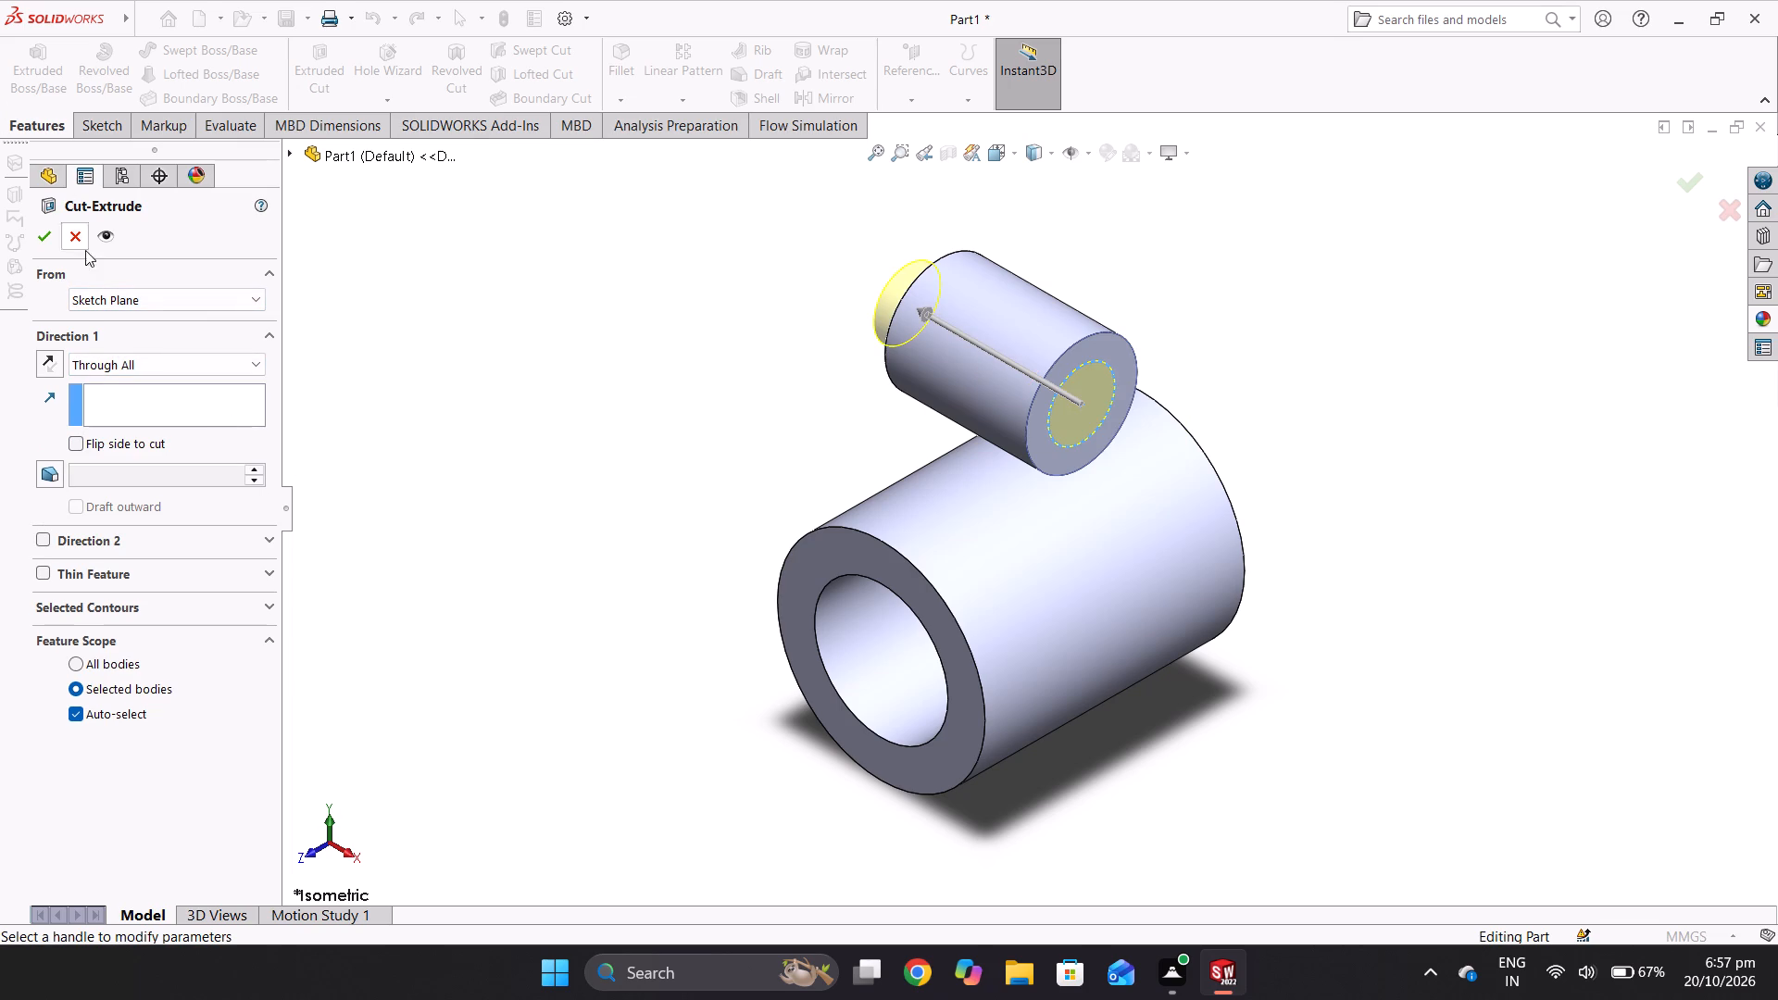
click(45, 239)
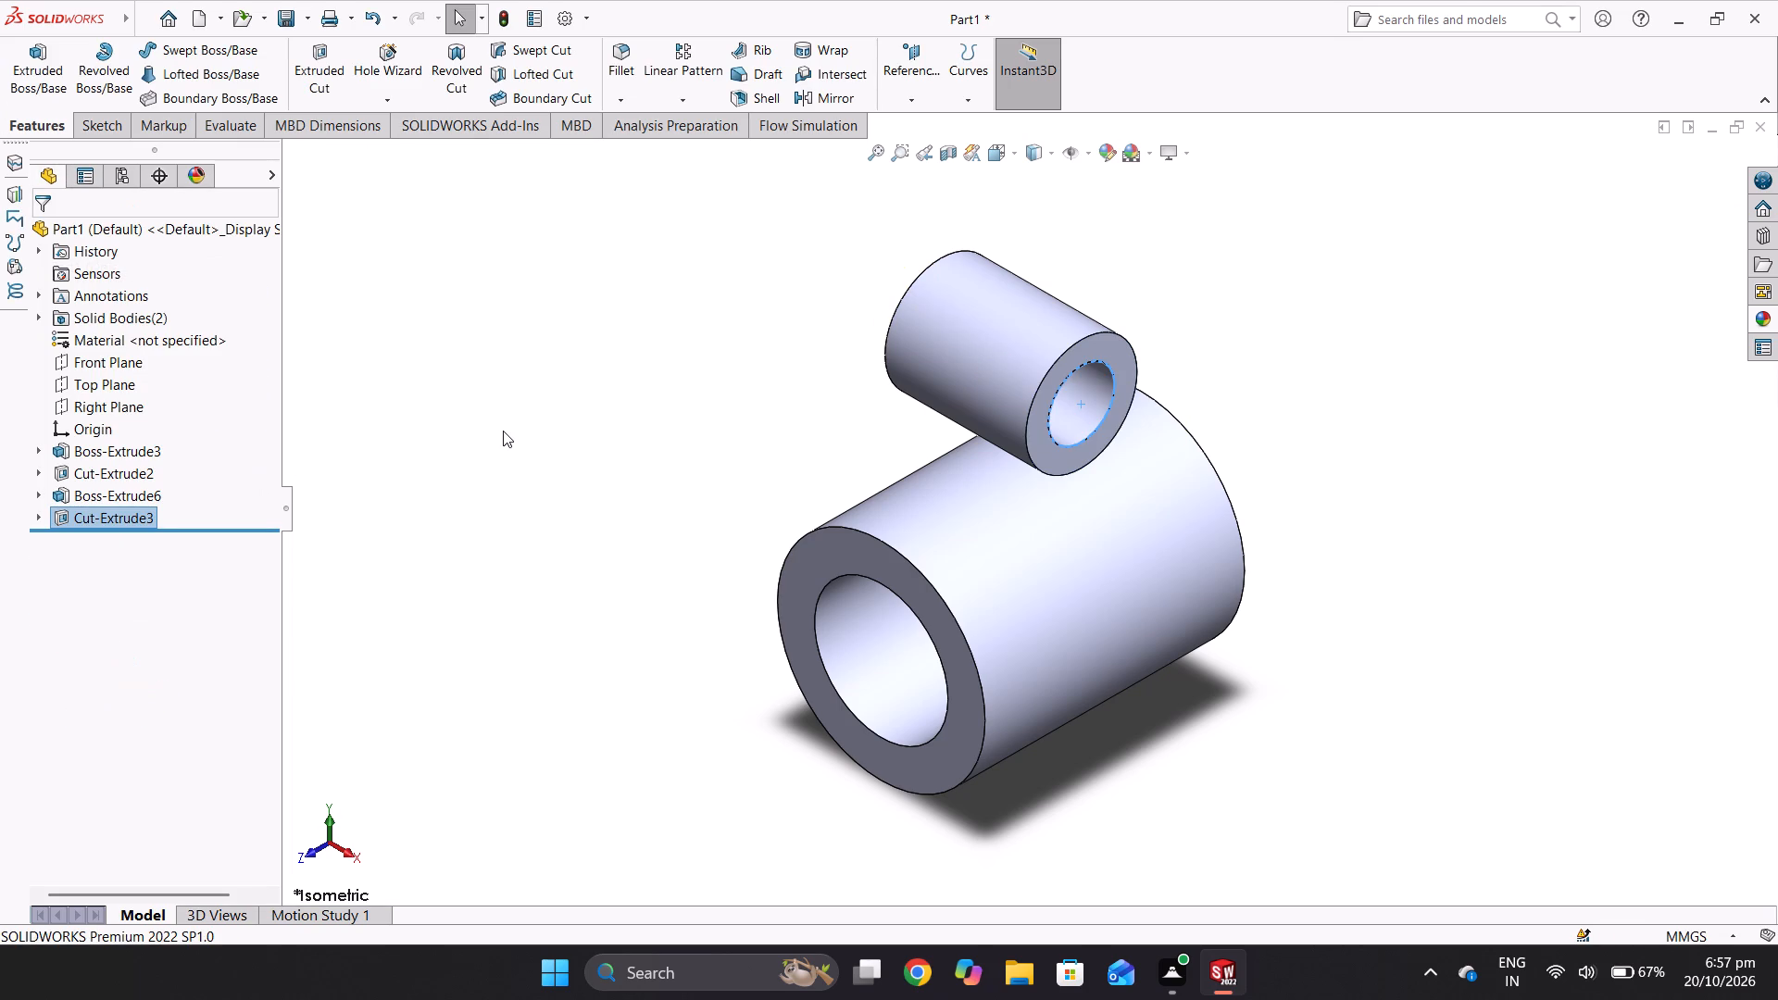
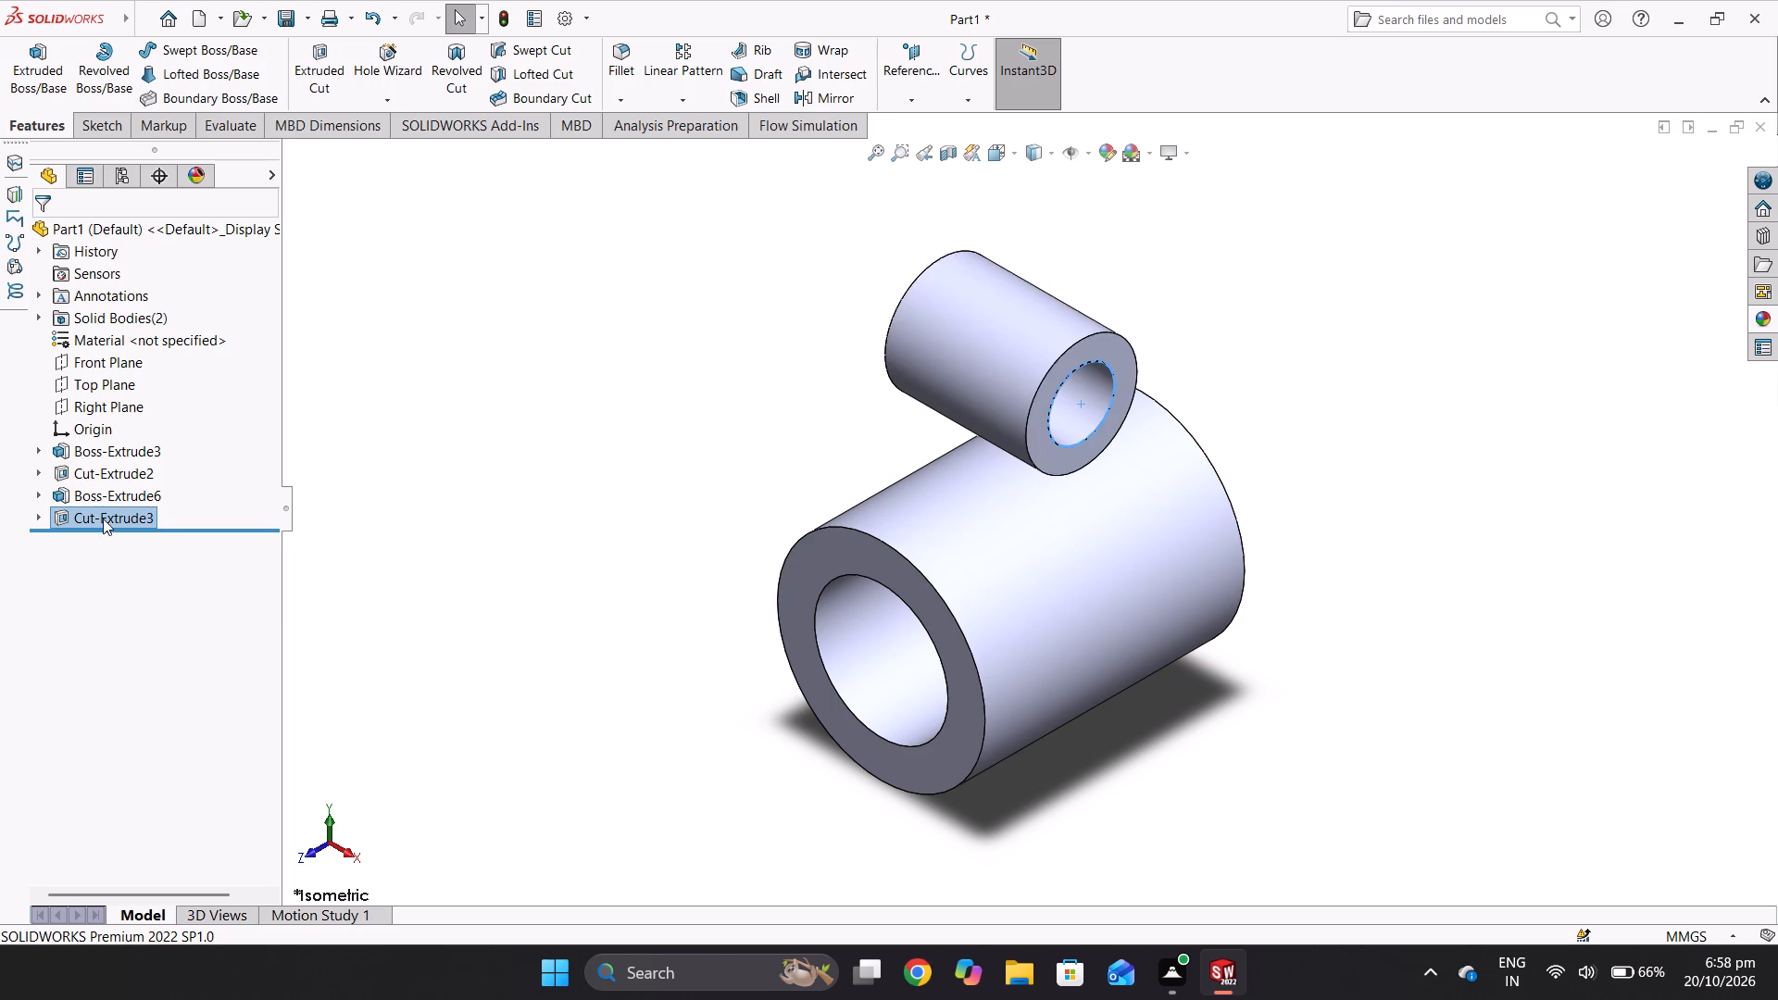
Start a sketch on the Right Plane and convert the small cylinder's outer 15 mm edge into a sketch circle.
click(97, 404)
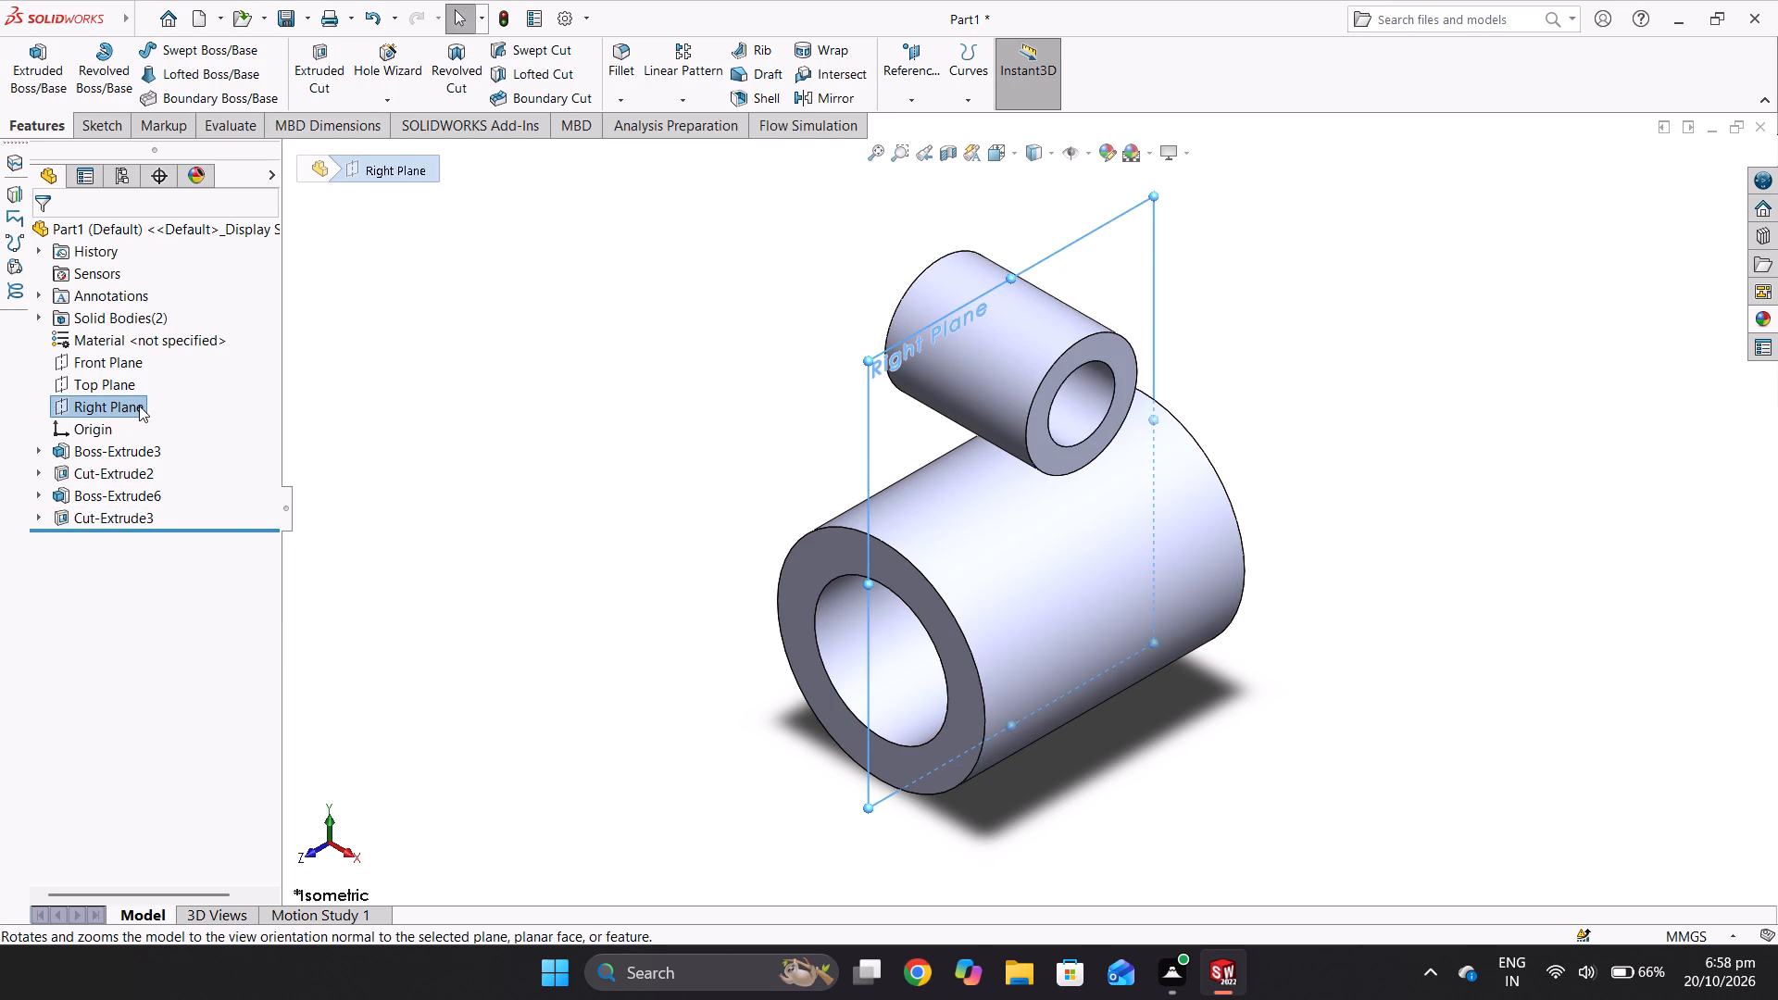
right_click(139, 406)
click(151, 387)
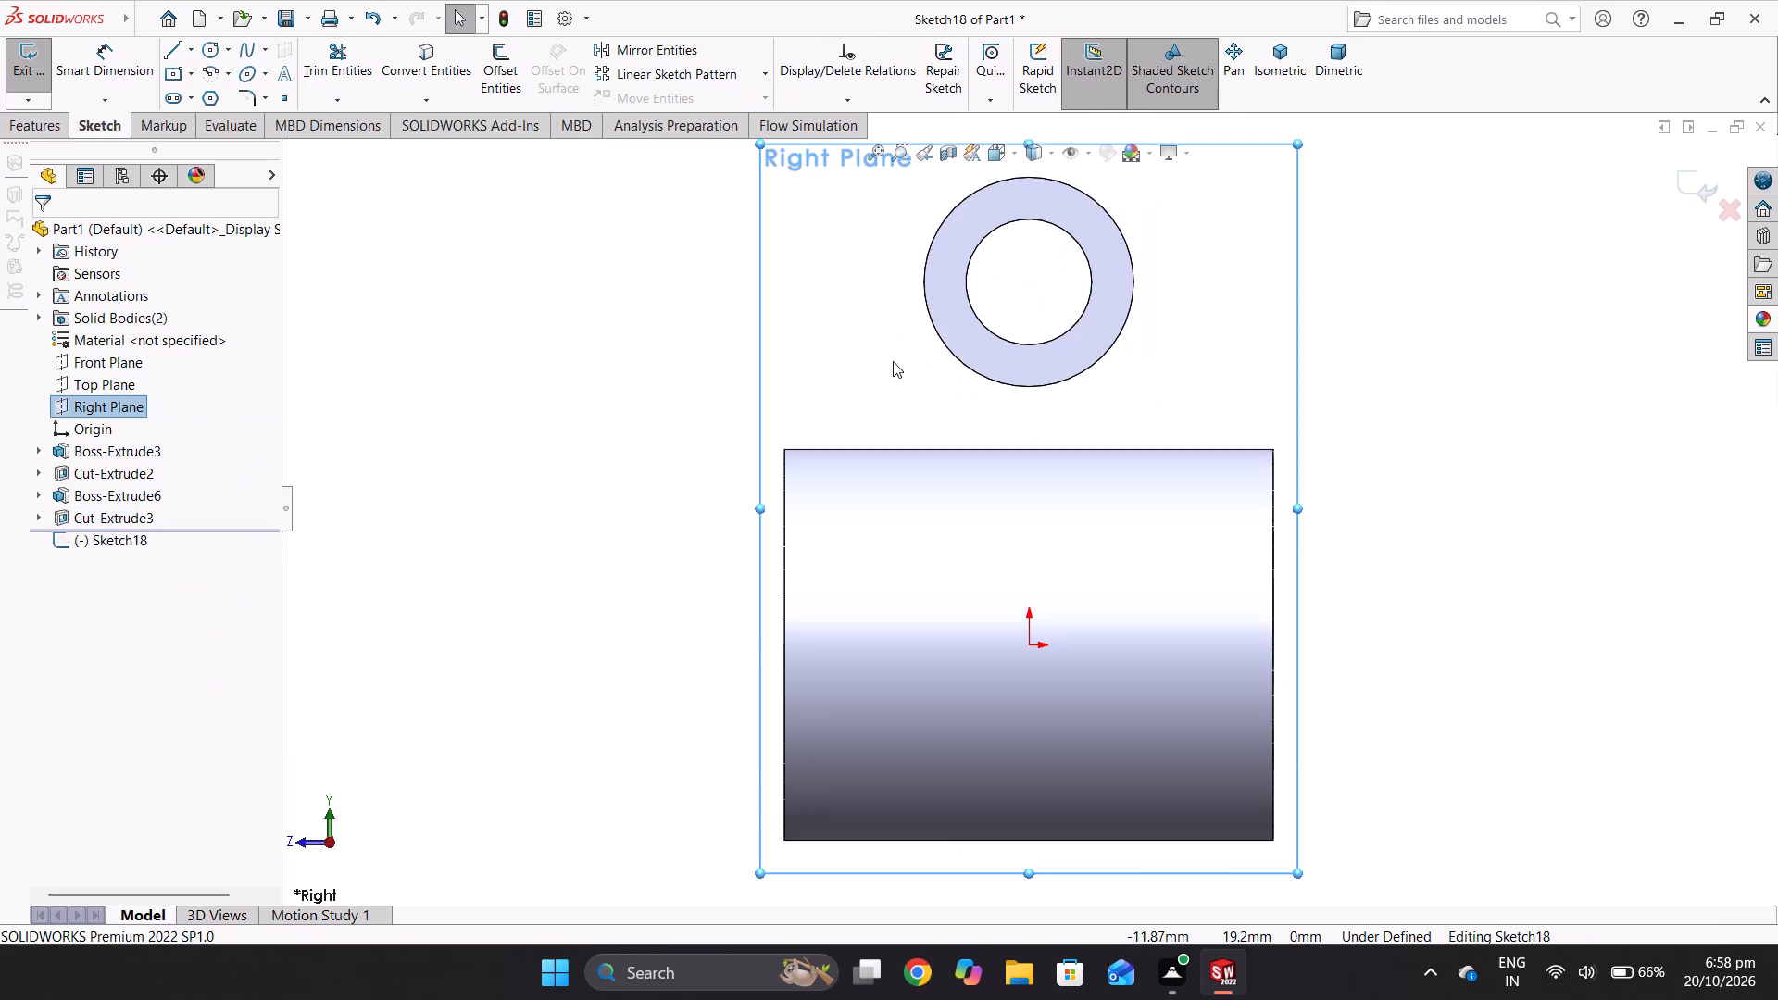
click(949, 350)
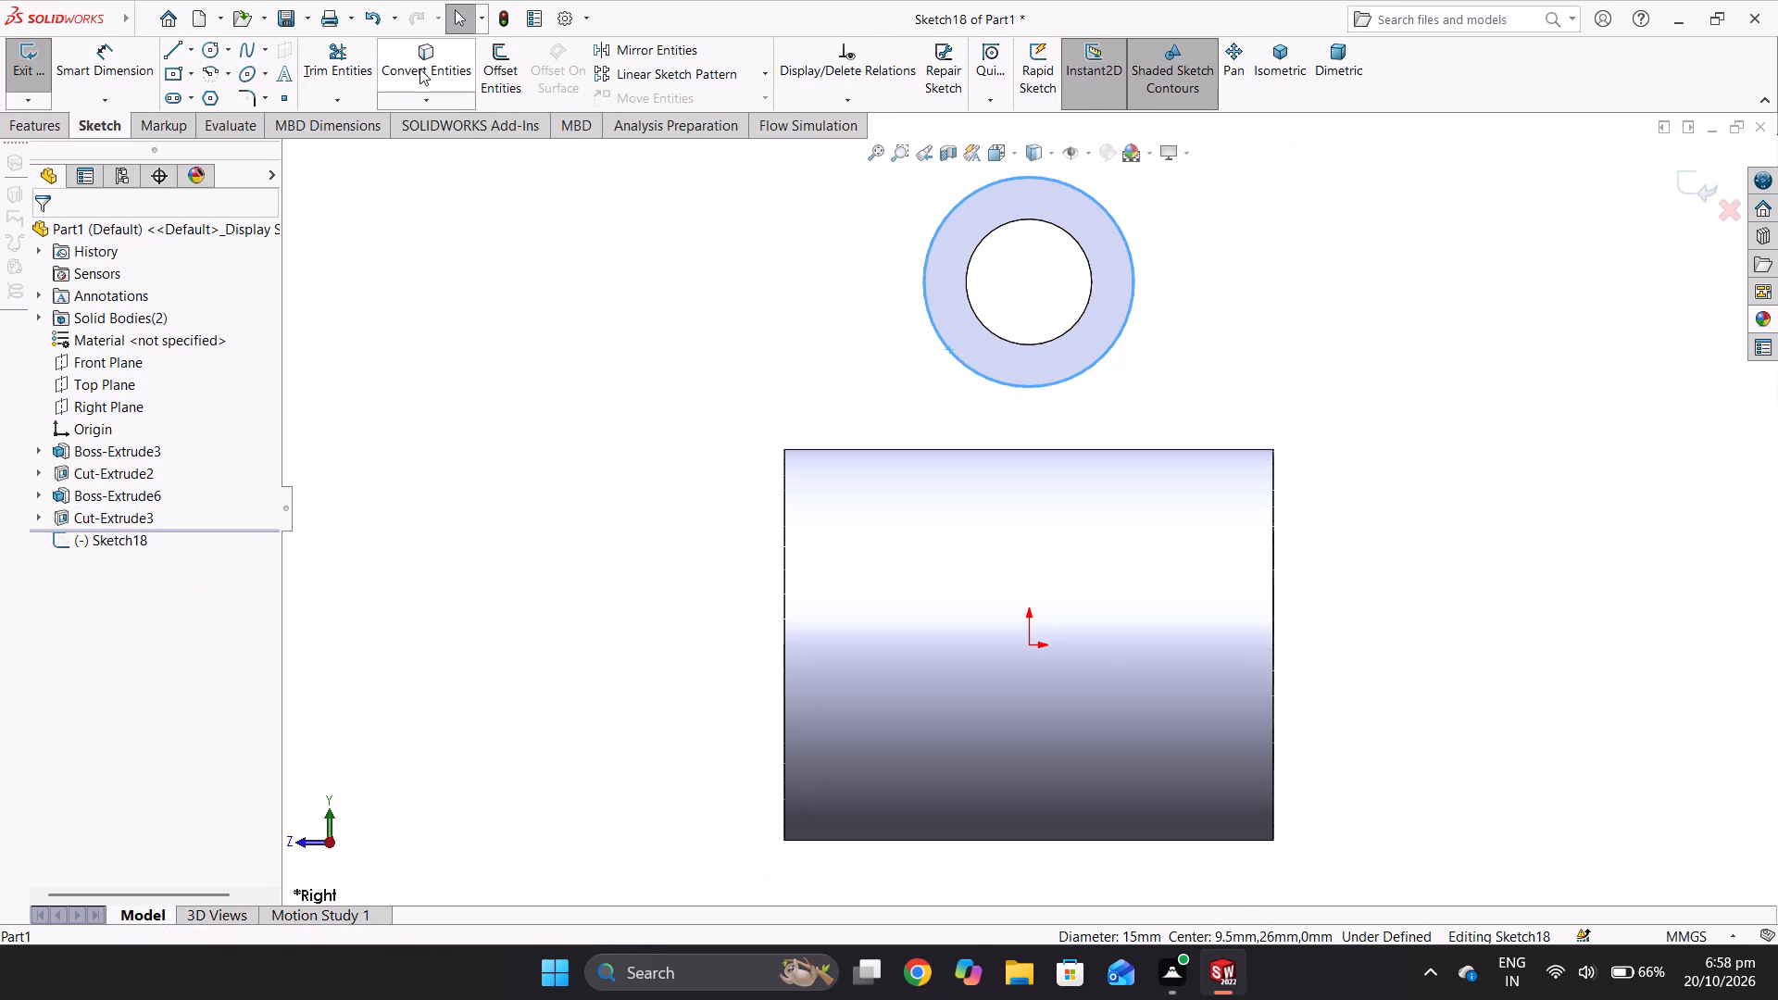
click(419, 65)
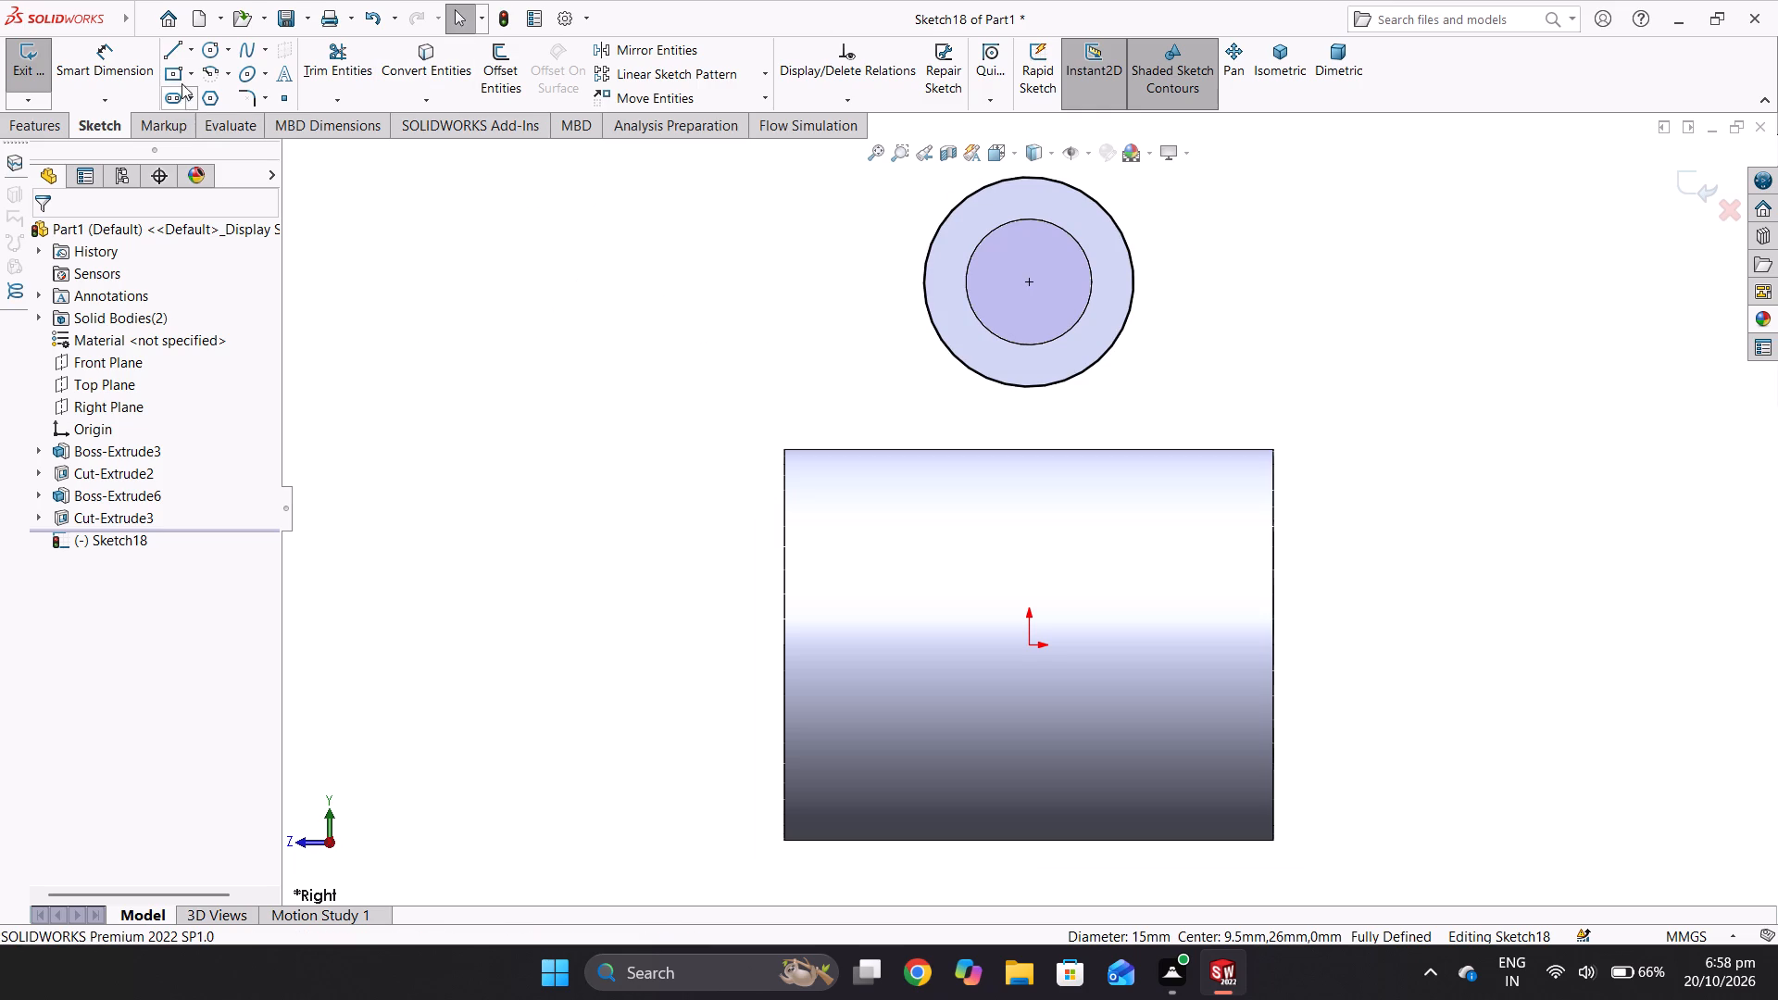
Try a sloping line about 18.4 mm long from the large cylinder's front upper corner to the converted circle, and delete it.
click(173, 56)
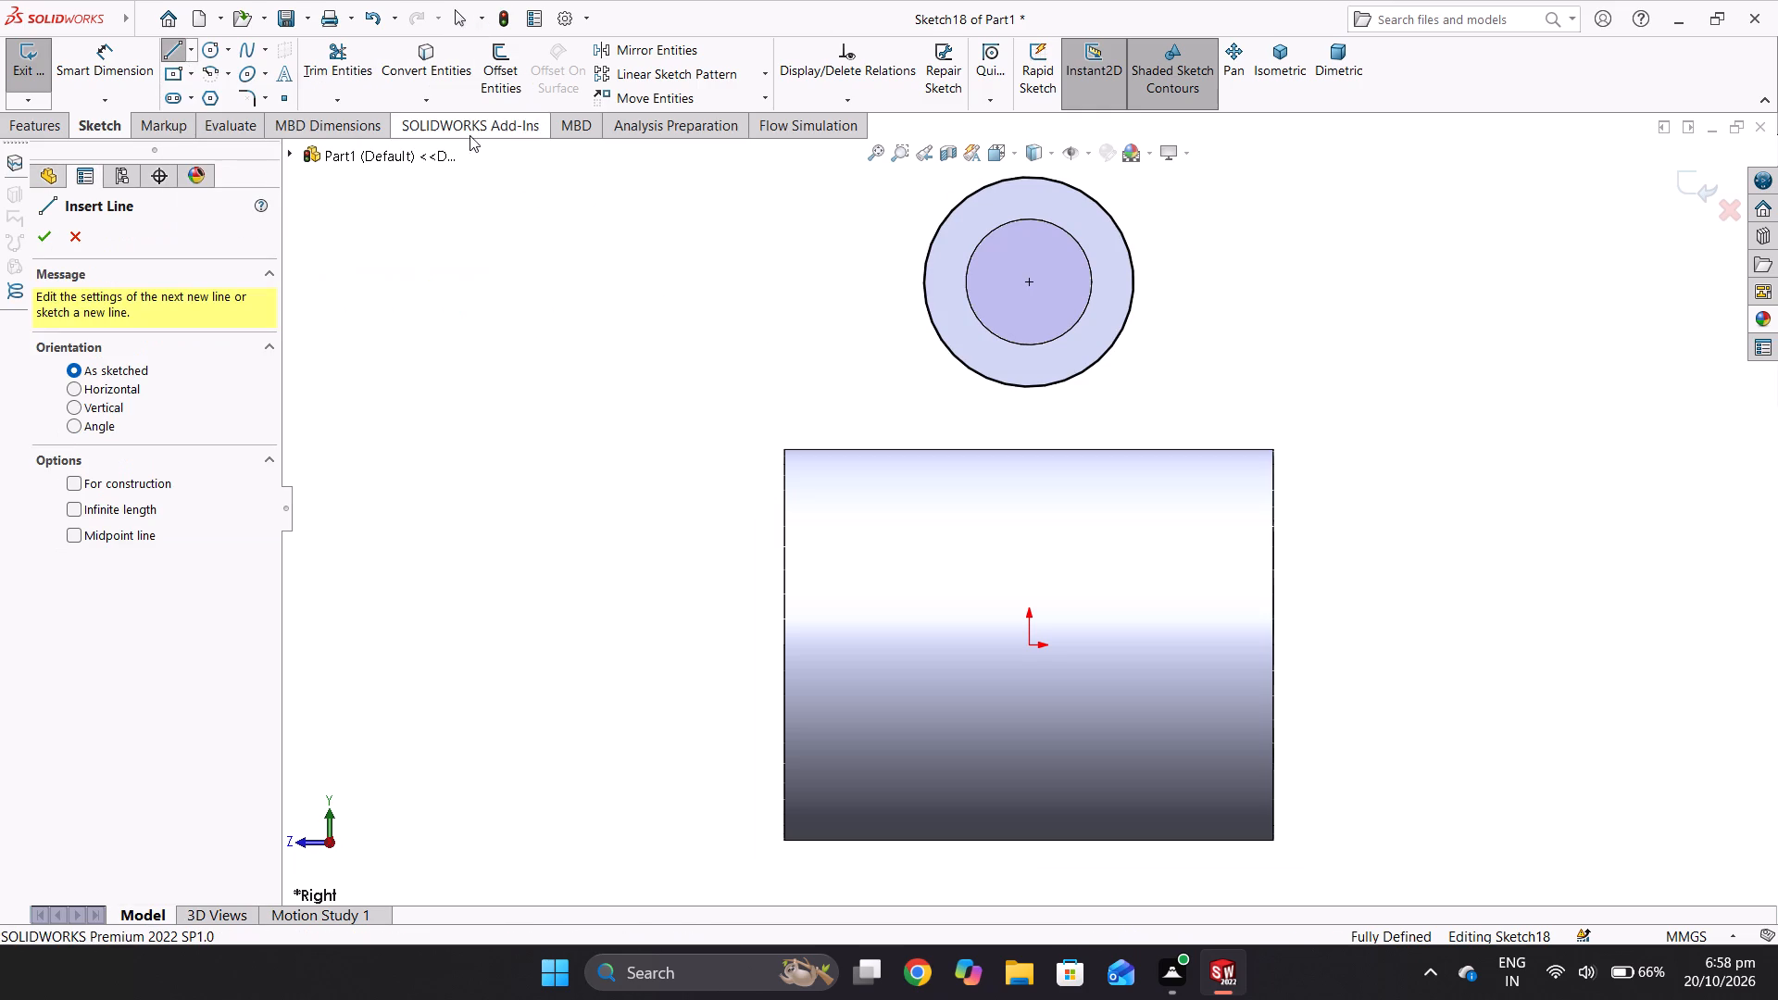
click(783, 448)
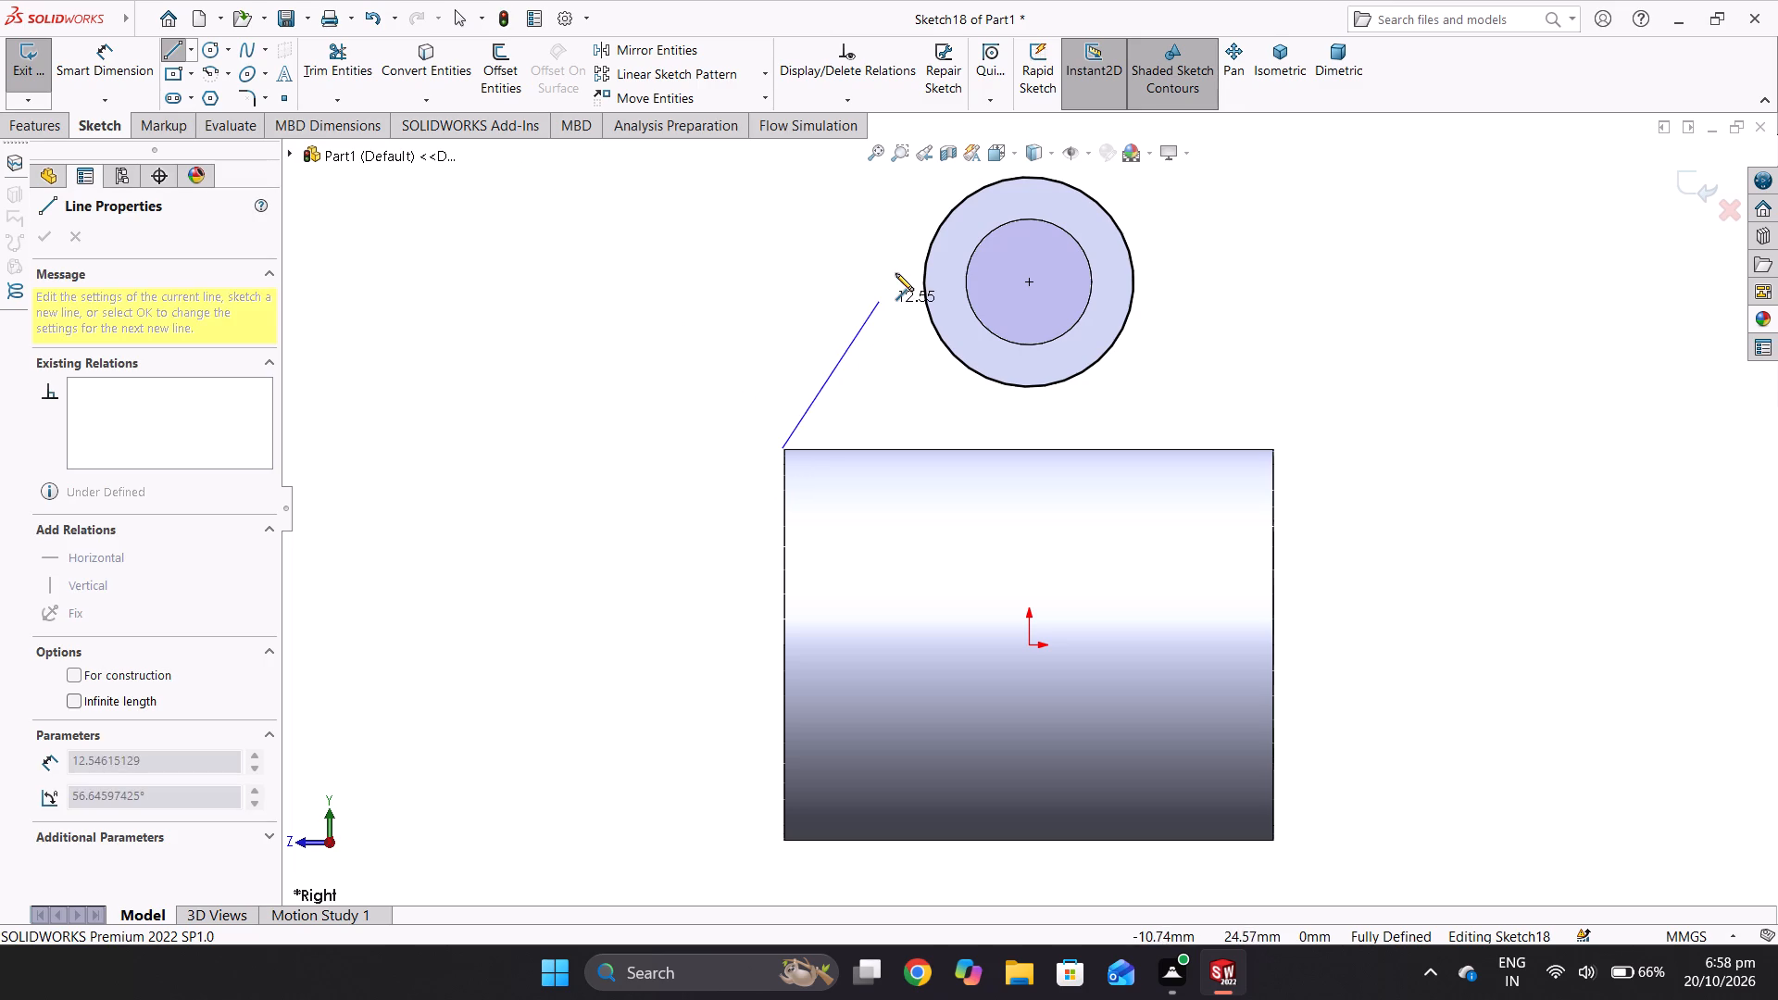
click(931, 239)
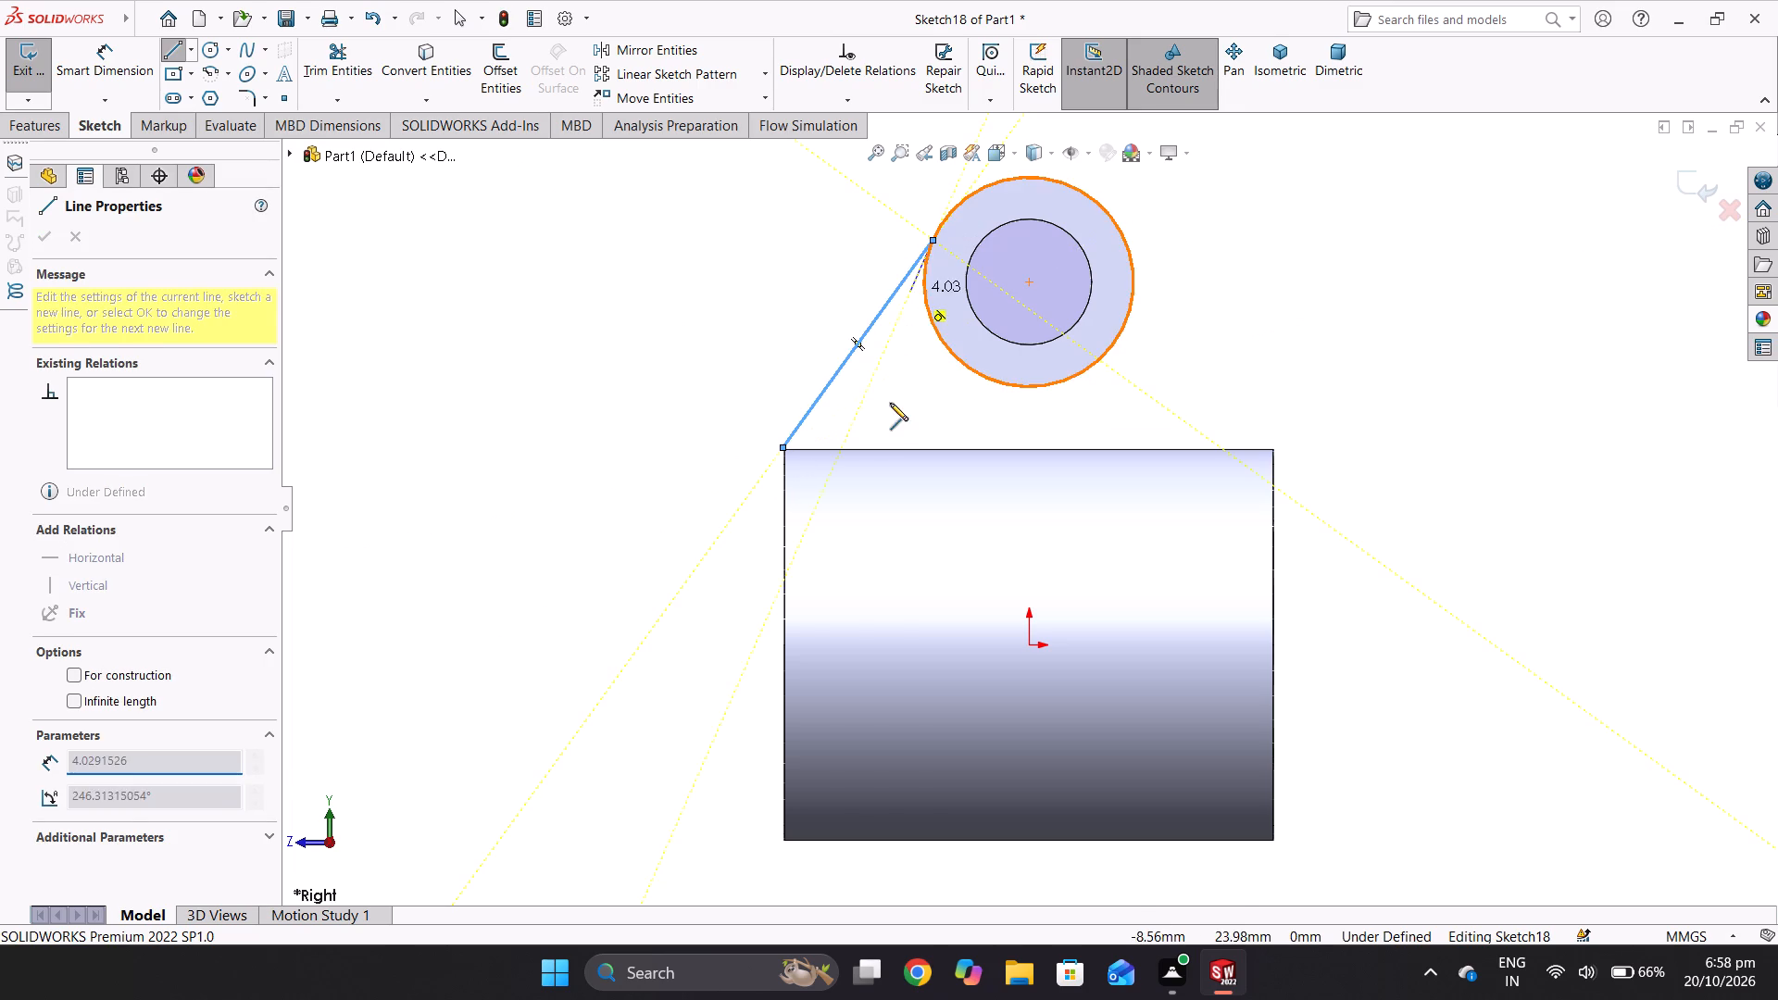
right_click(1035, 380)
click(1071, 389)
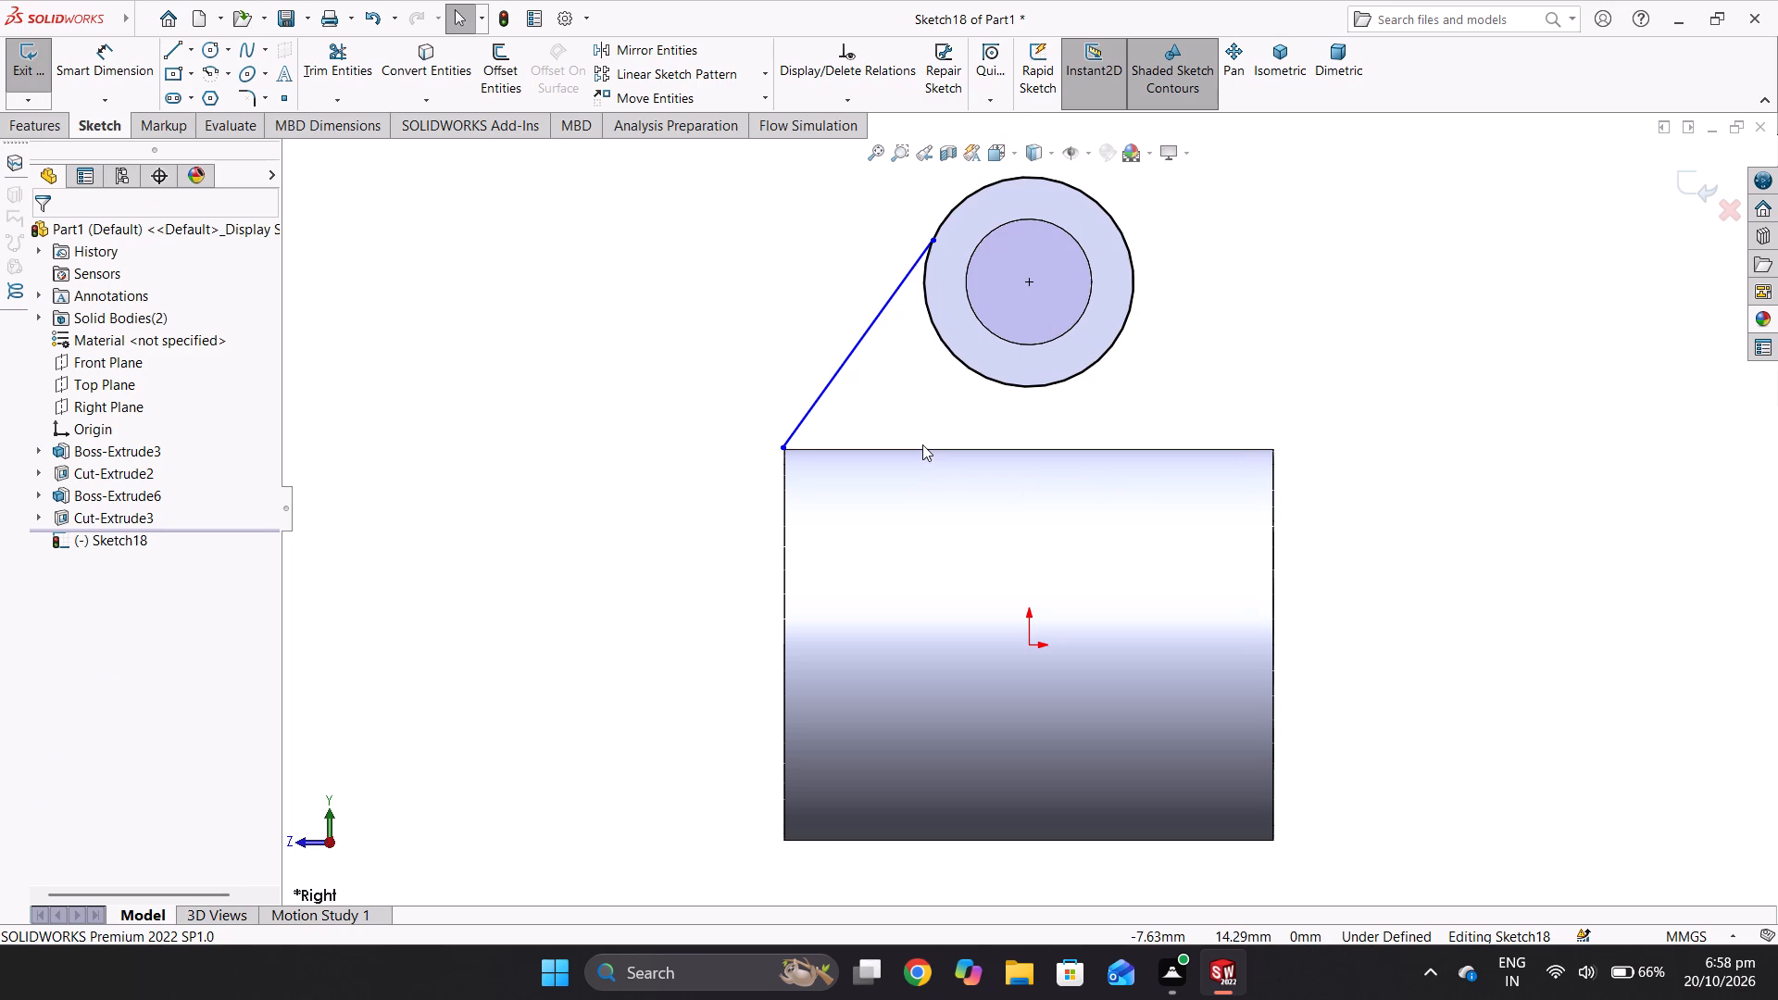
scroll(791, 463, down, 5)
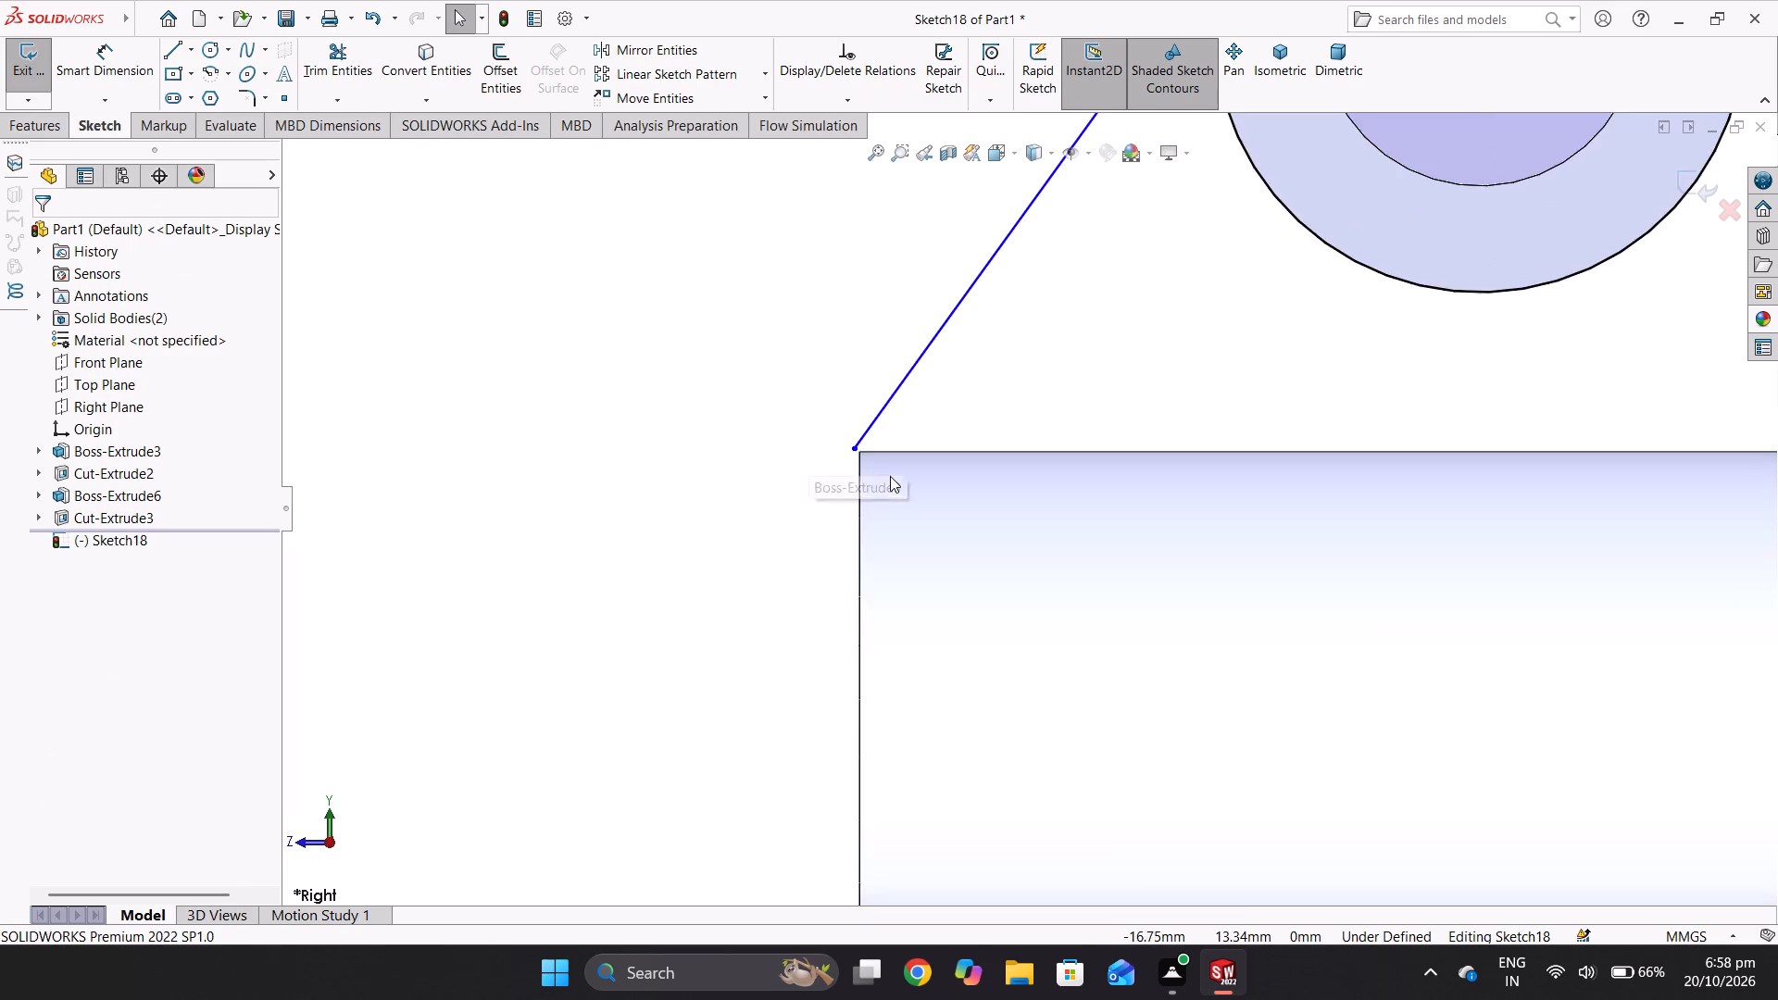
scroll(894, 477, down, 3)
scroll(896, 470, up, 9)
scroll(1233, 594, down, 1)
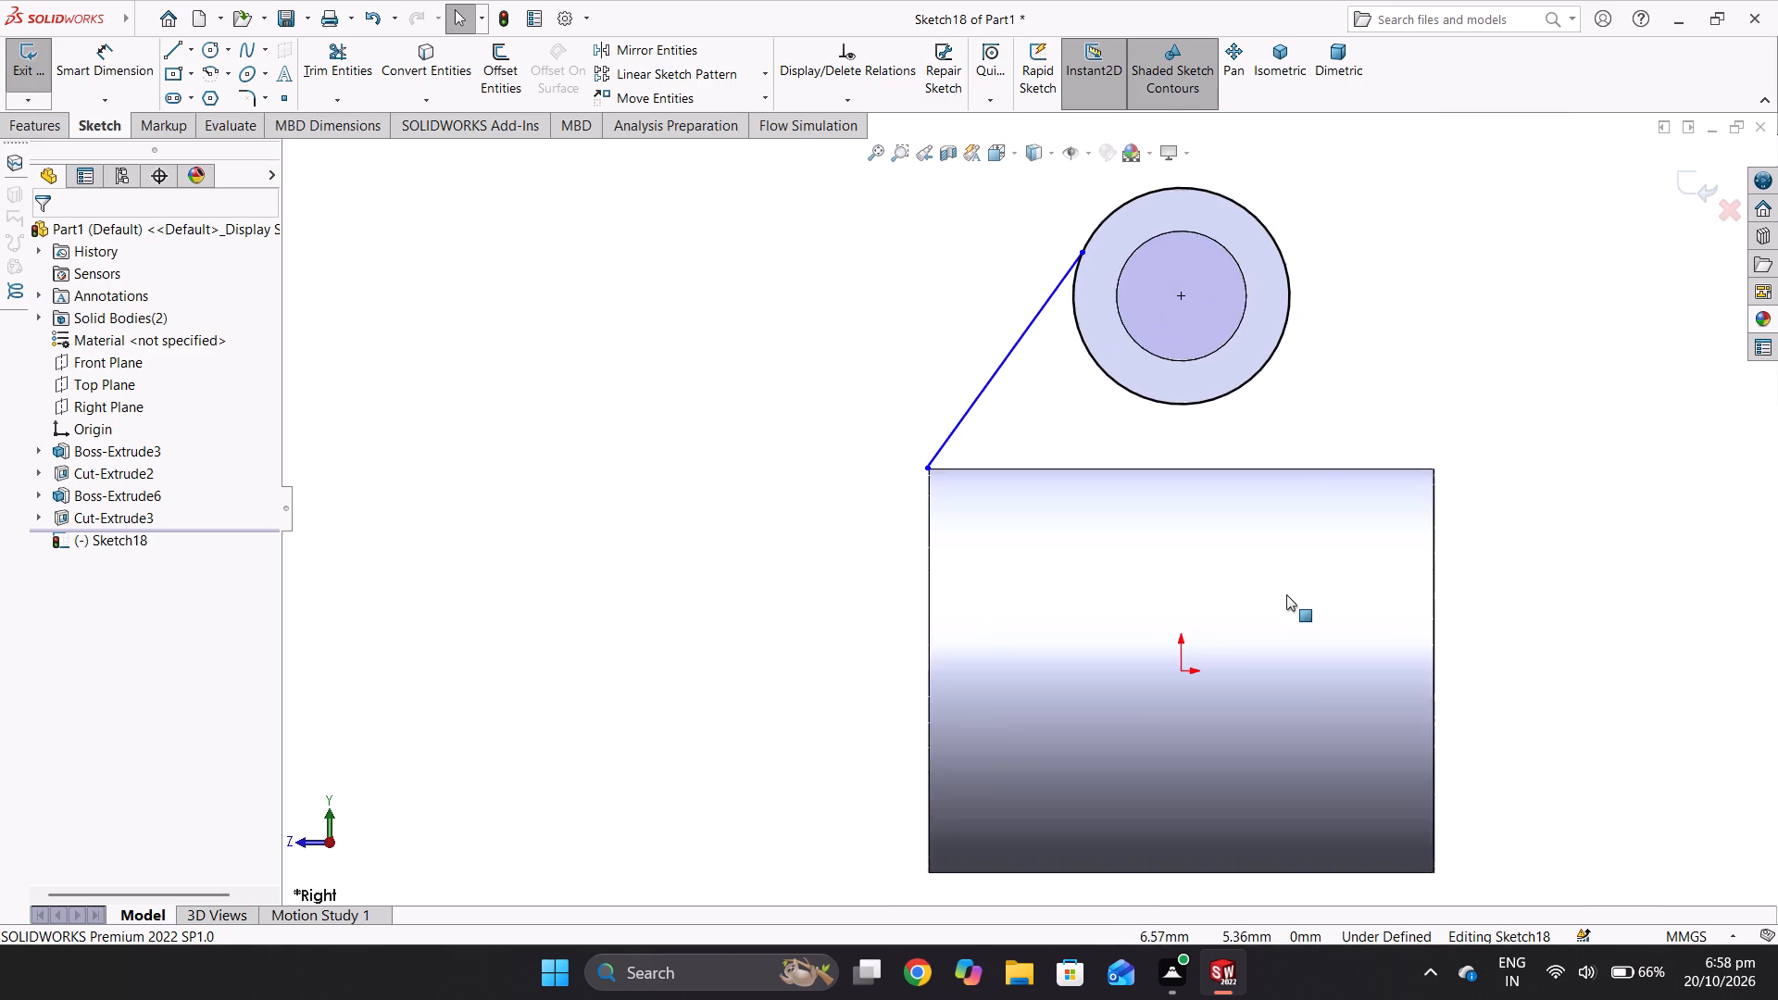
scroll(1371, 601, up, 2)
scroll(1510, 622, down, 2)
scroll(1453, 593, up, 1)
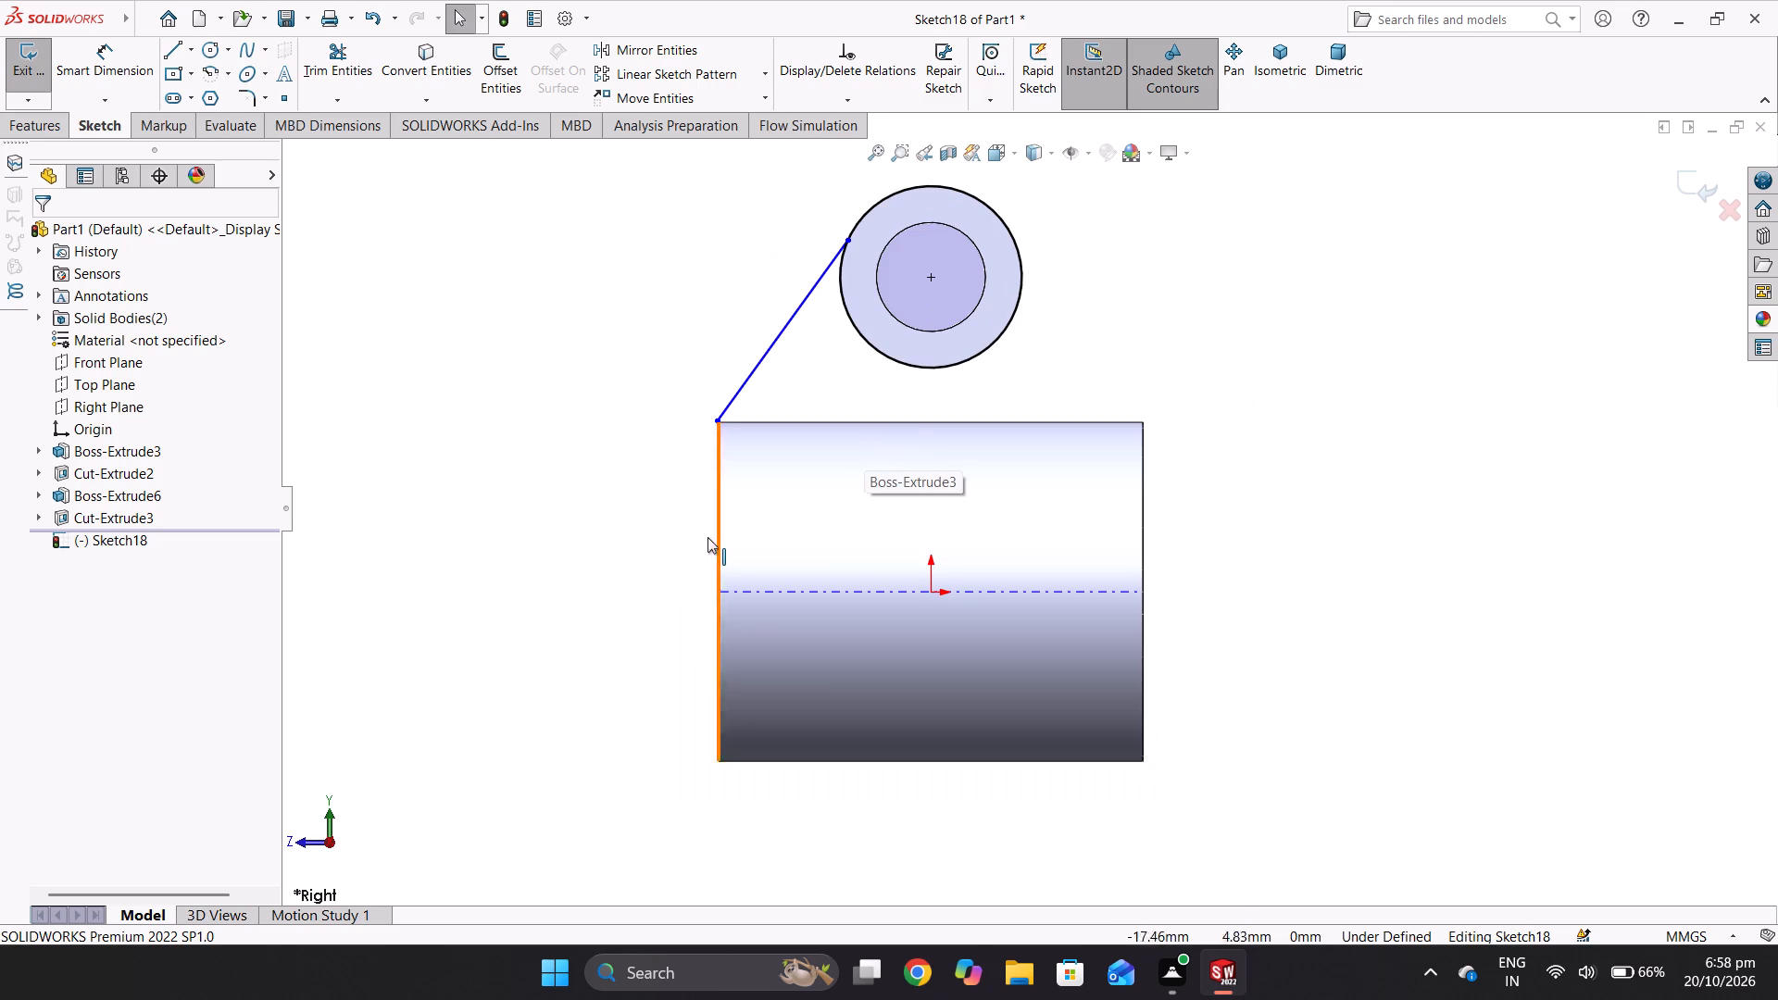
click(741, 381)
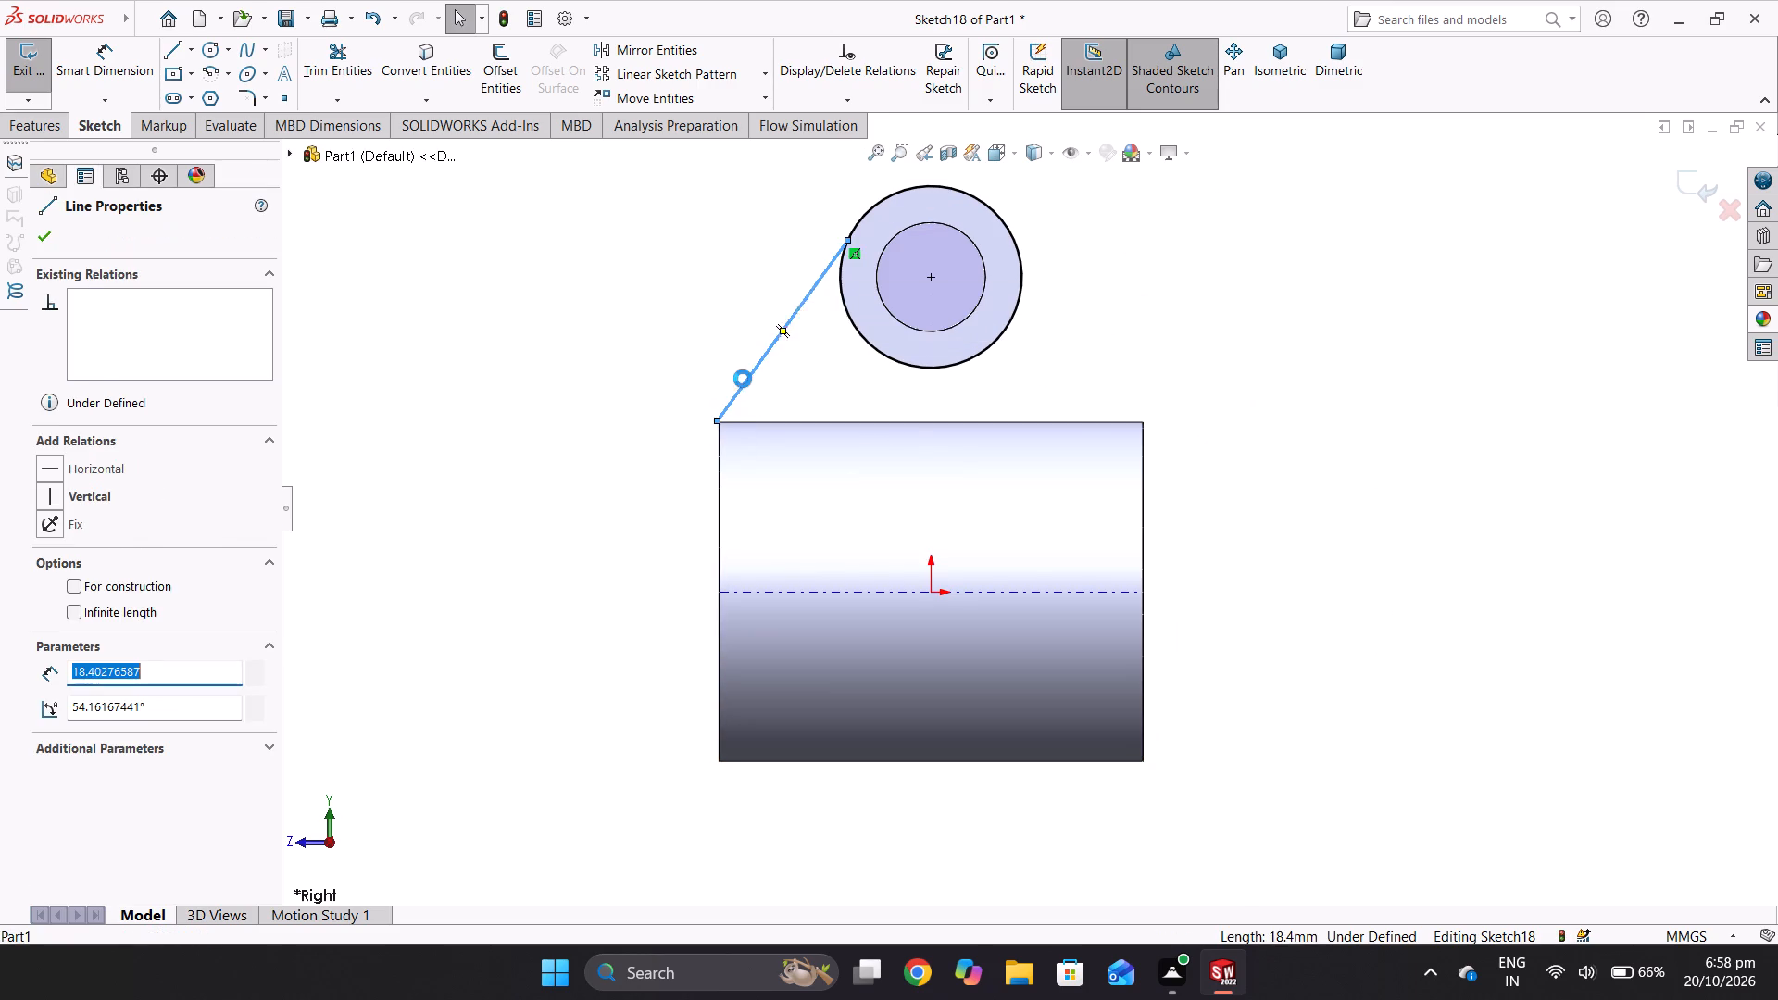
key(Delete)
Draw a sloping line about 17.5 mm long from the large cylinder's front upper corner to the converted circle.
click(162, 54)
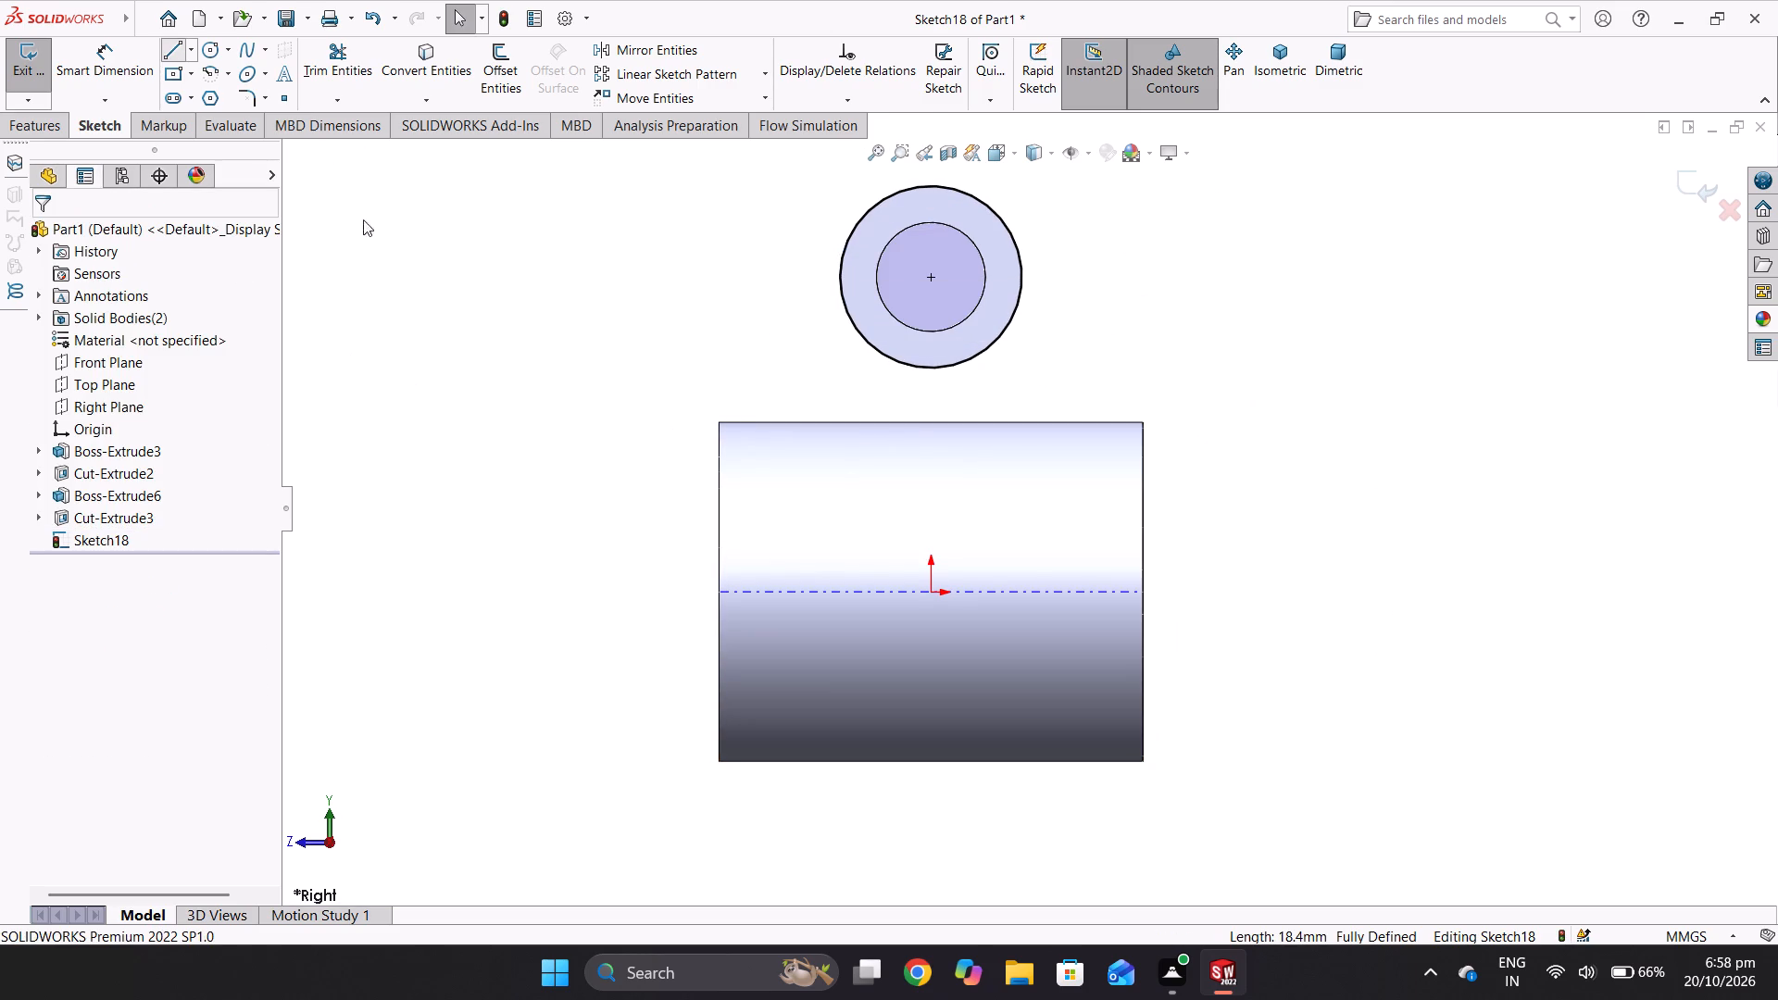
click(718, 423)
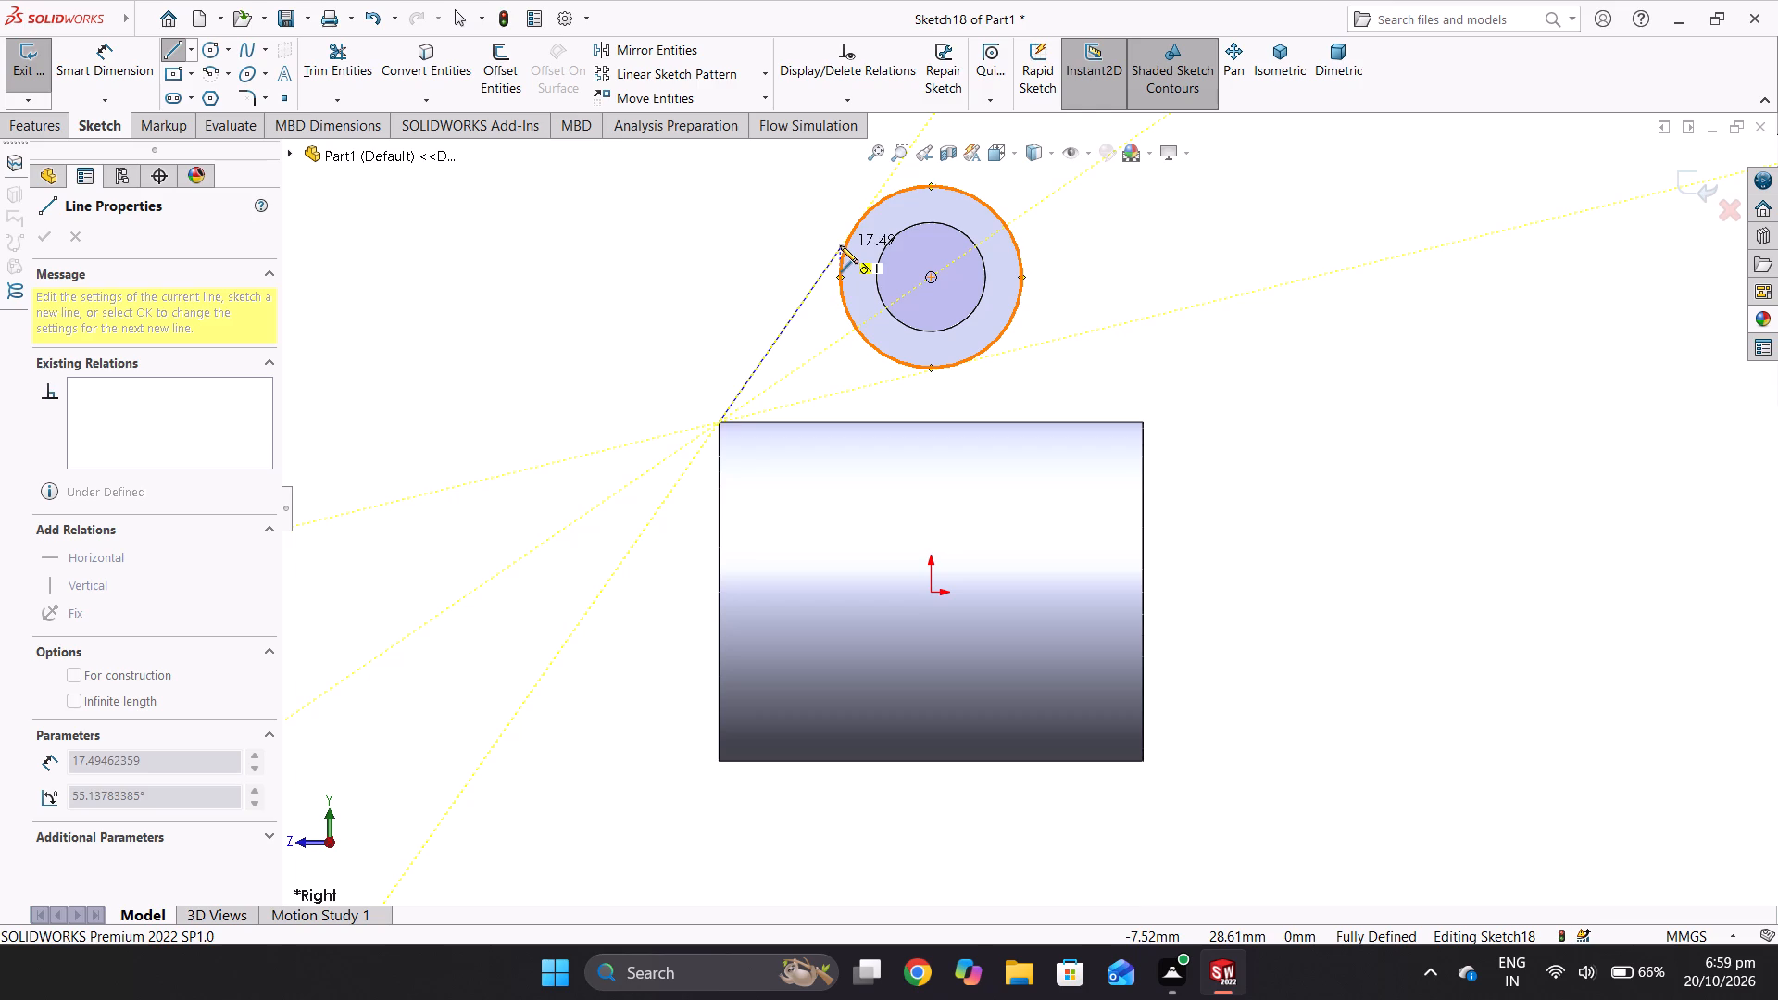
click(843, 250)
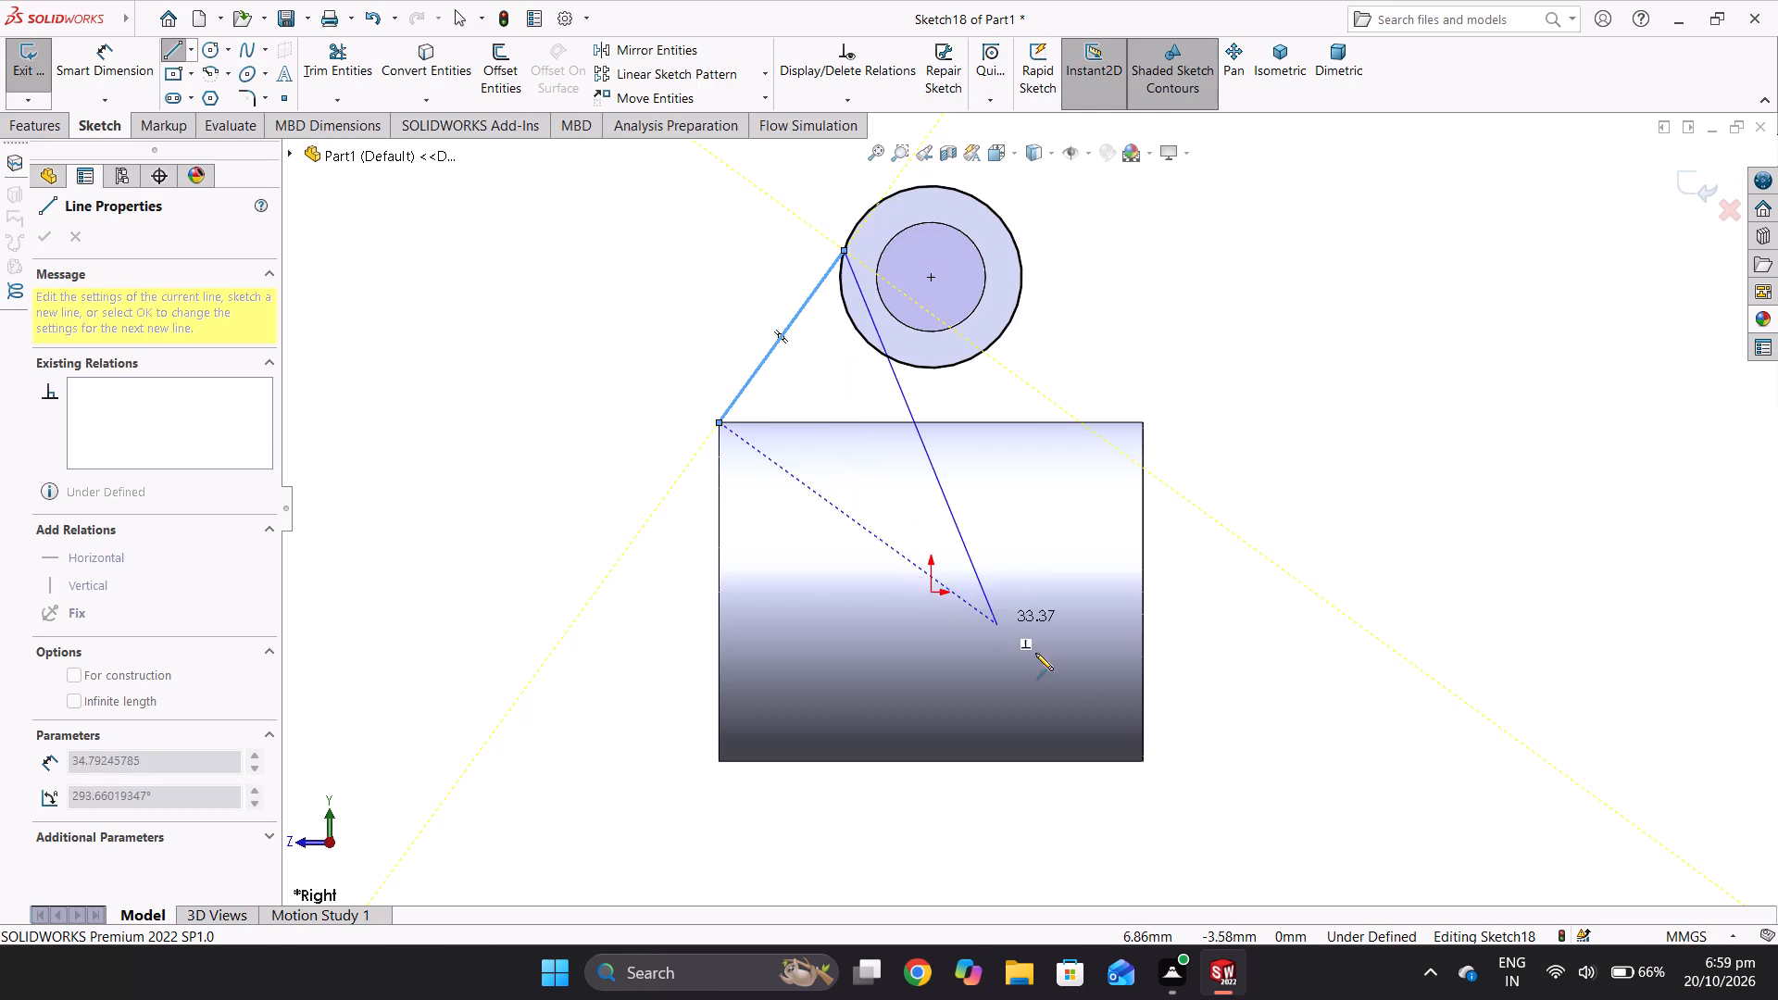
right_click(1070, 499)
click(1093, 517)
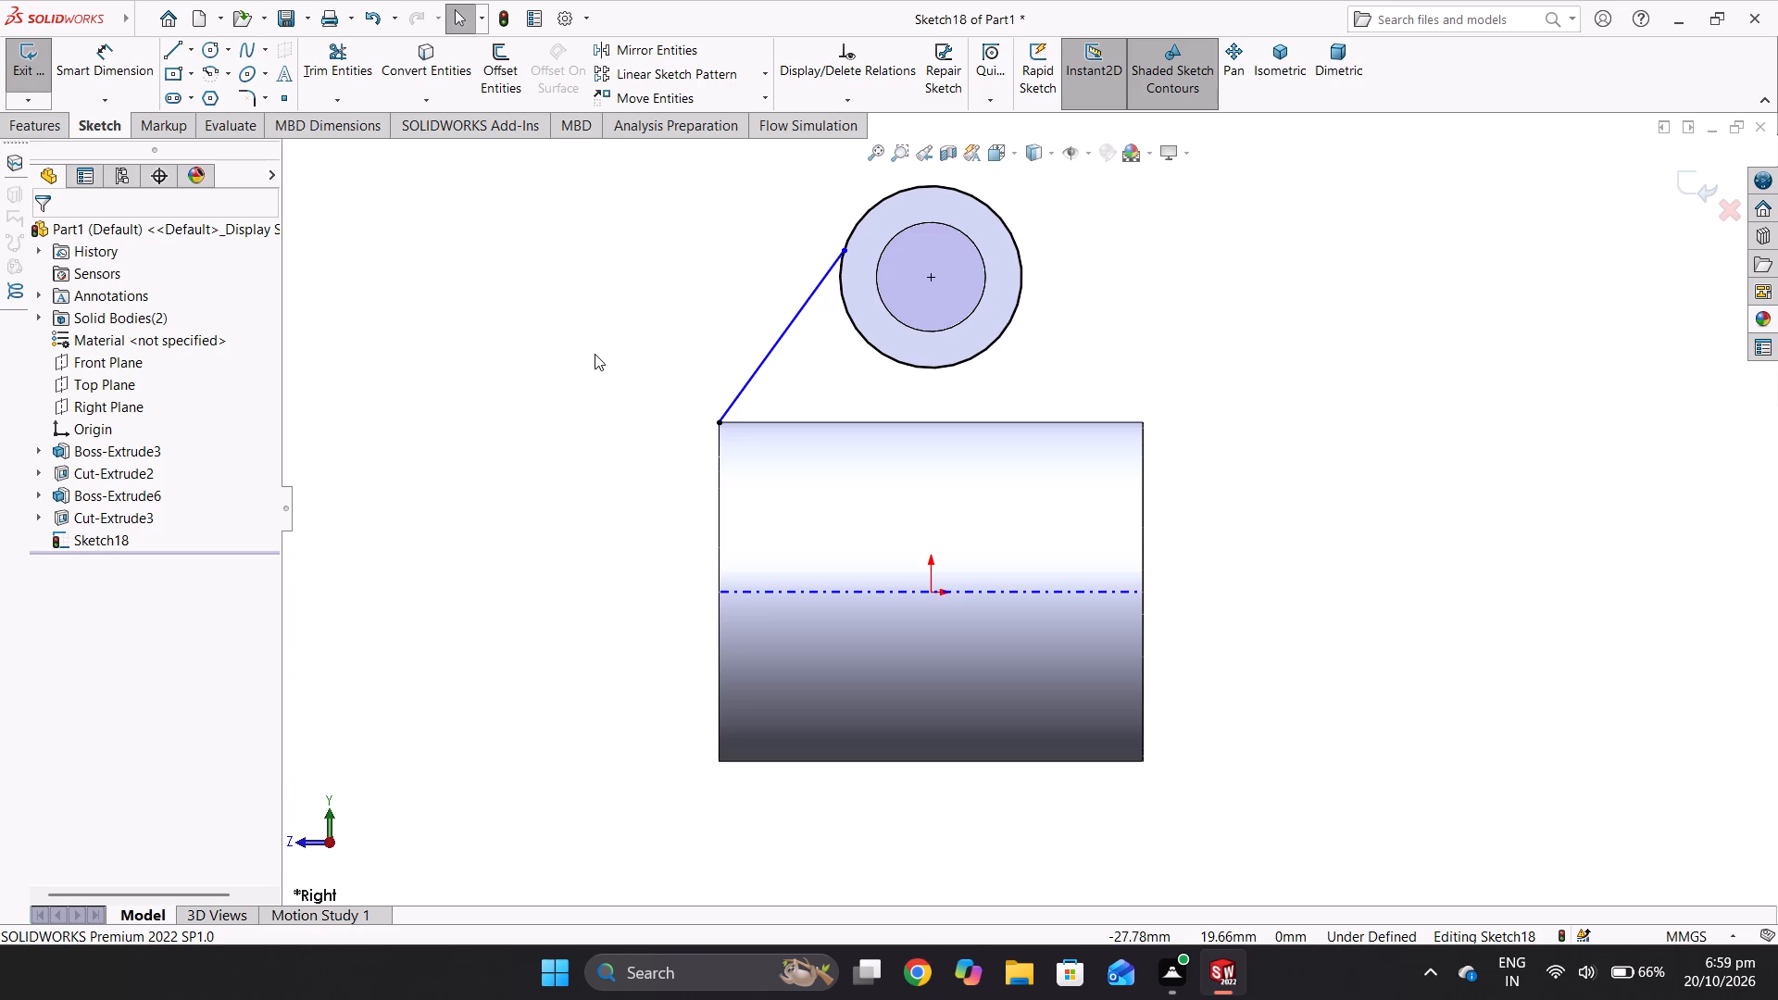
Continue the profile from the front corner: about 1.65 mm down, 35 mm across, 1.65 mm up, and a sloping line about 17.55 mm to the circle.
click(176, 56)
scroll(719, 429, down, 2)
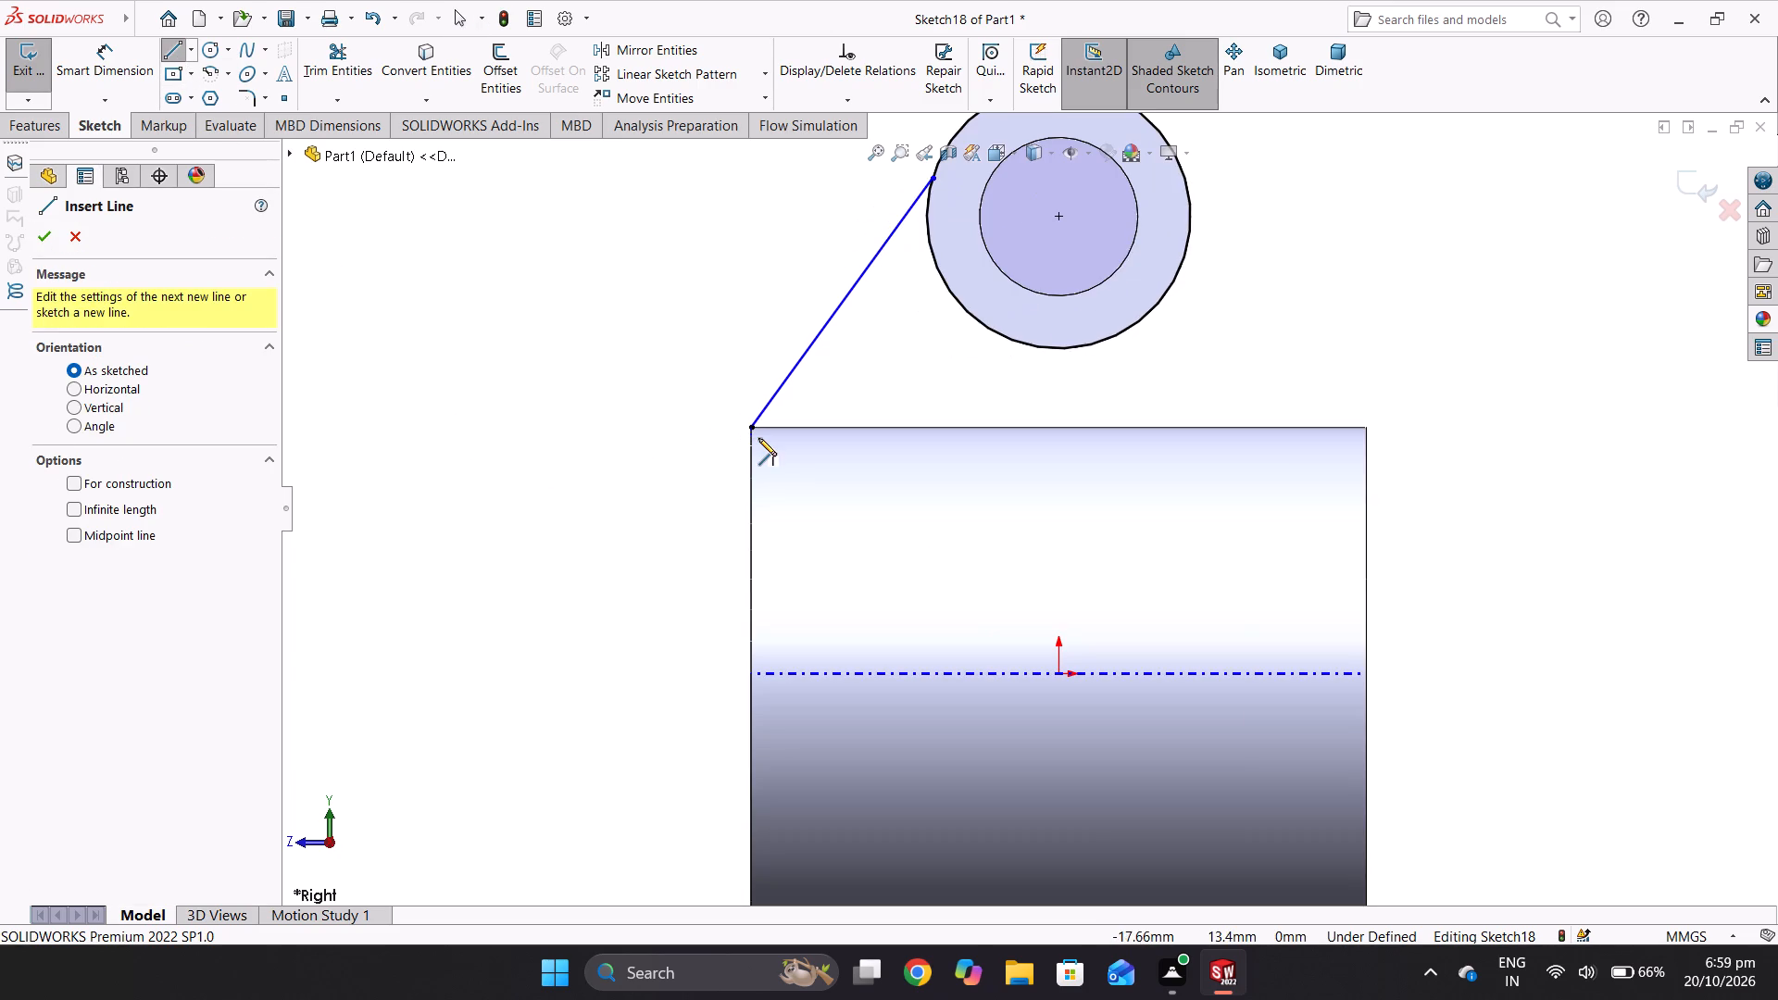
click(752, 428)
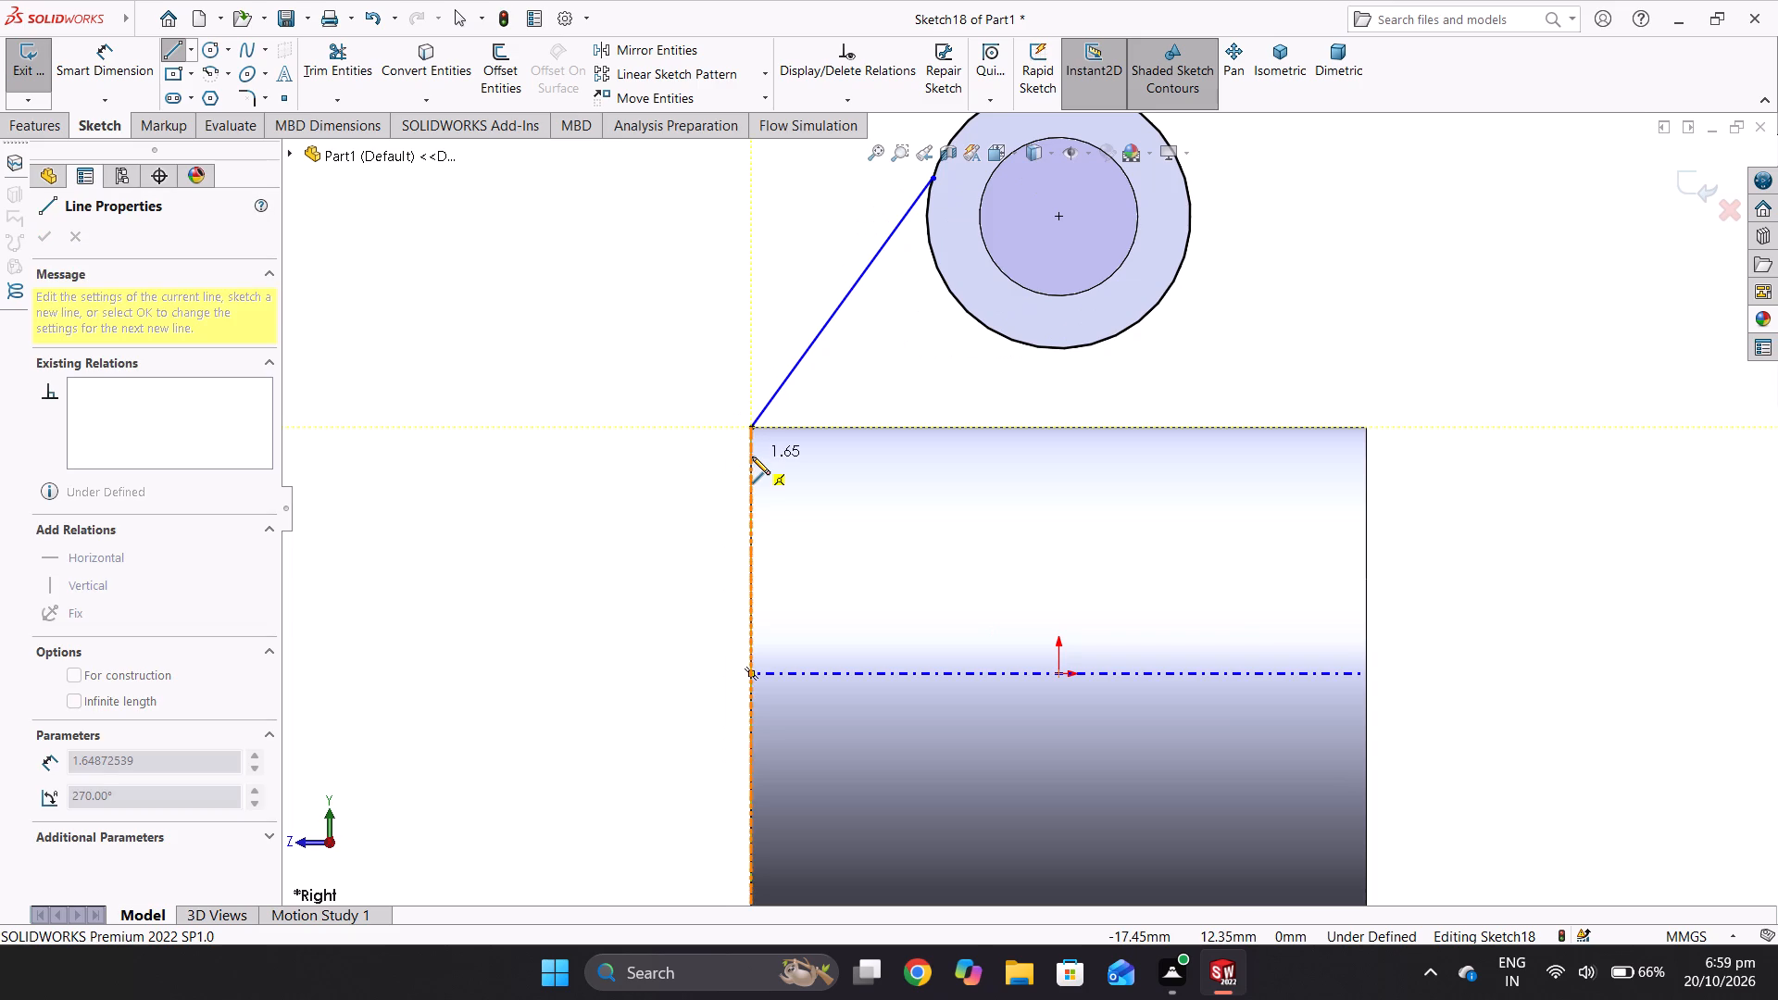
click(752, 456)
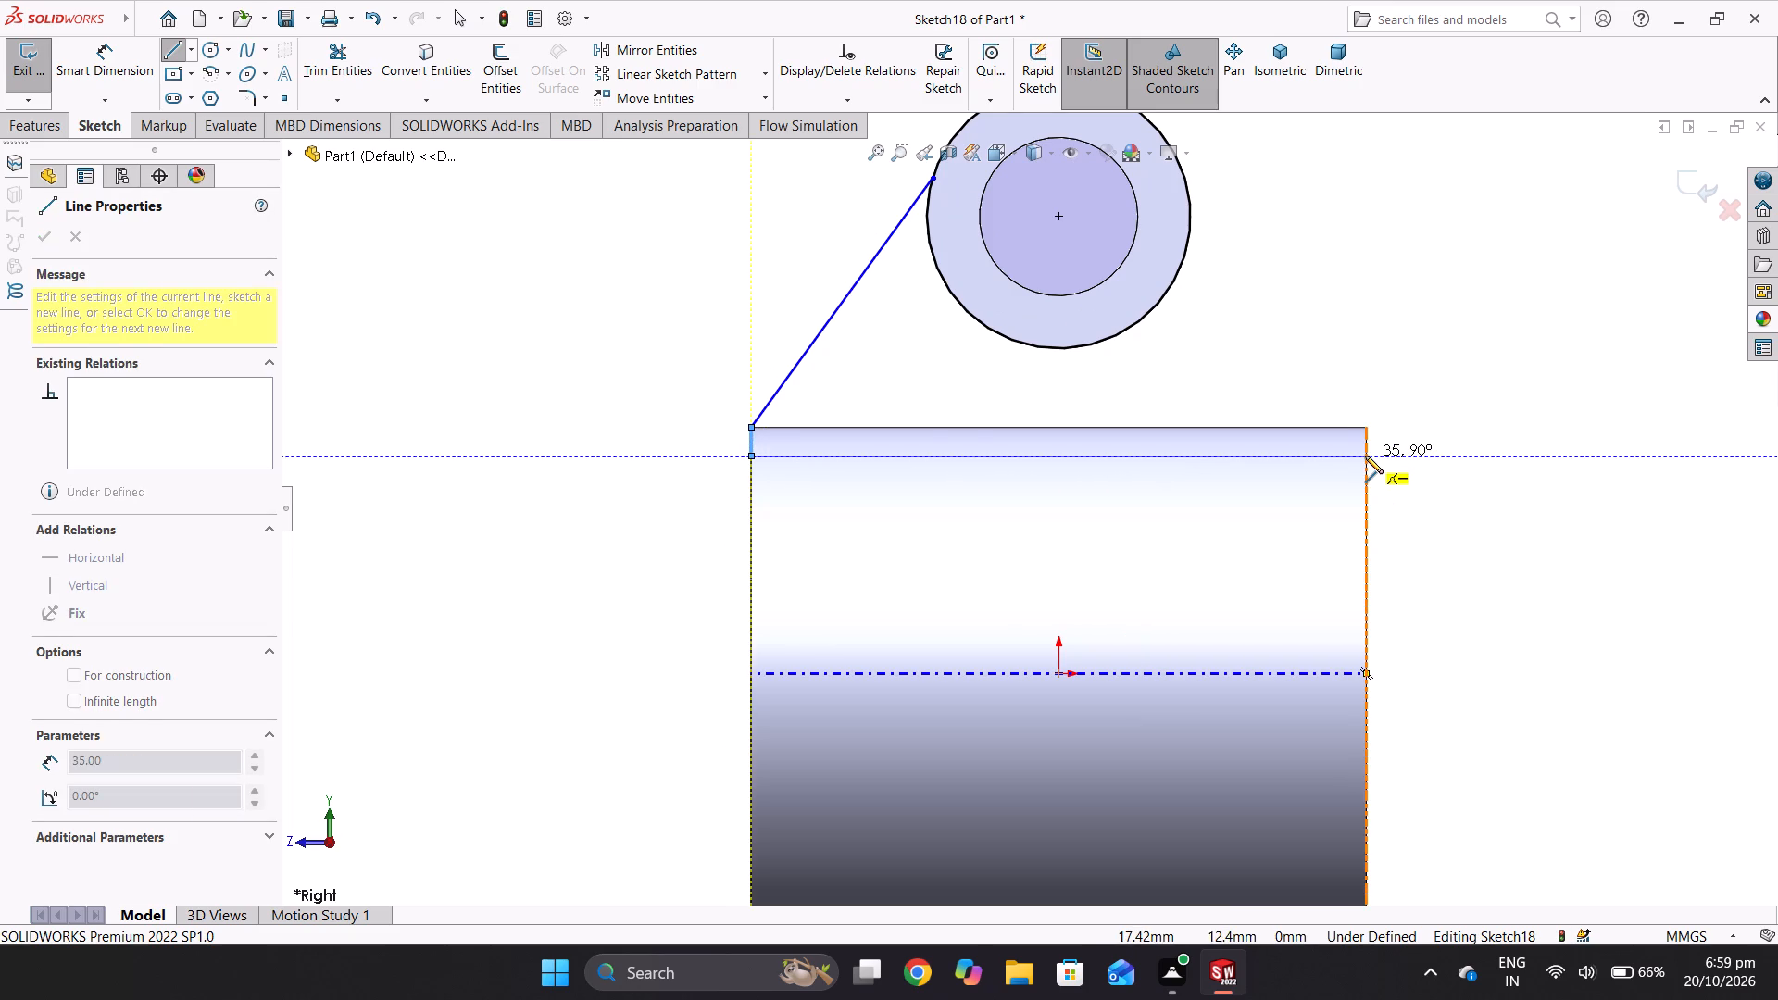
click(1365, 456)
click(1366, 428)
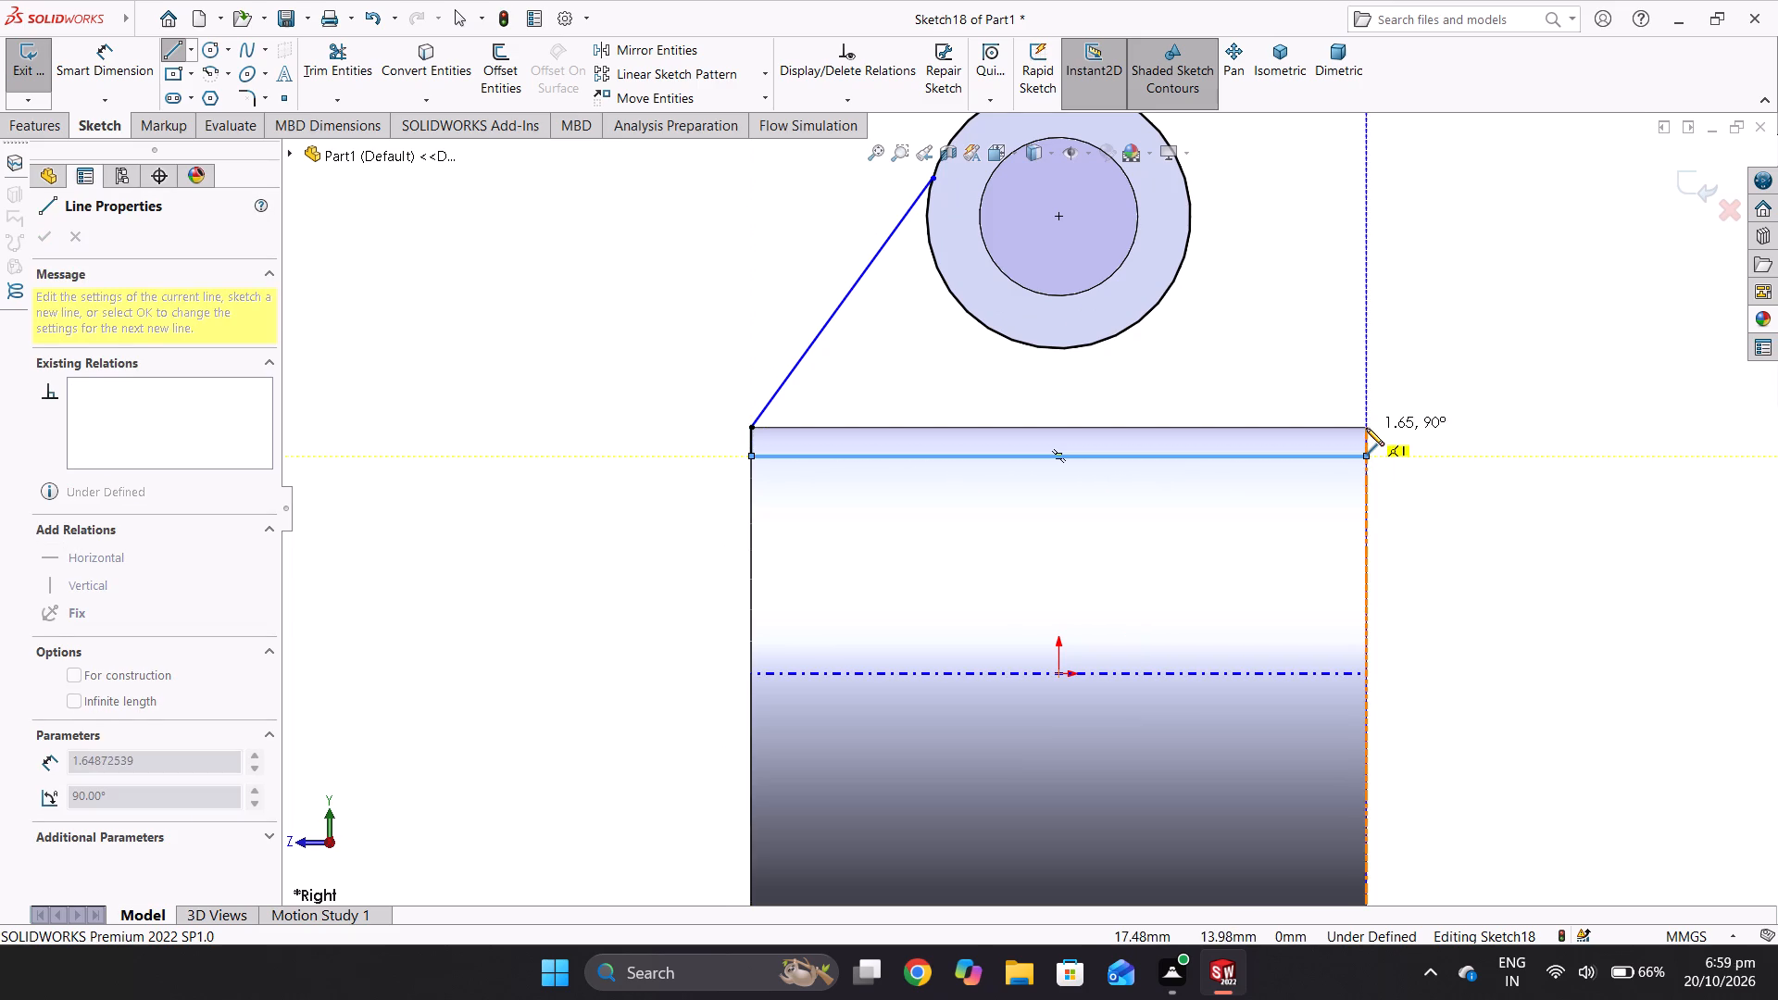
scroll(1232, 194, down, 1)
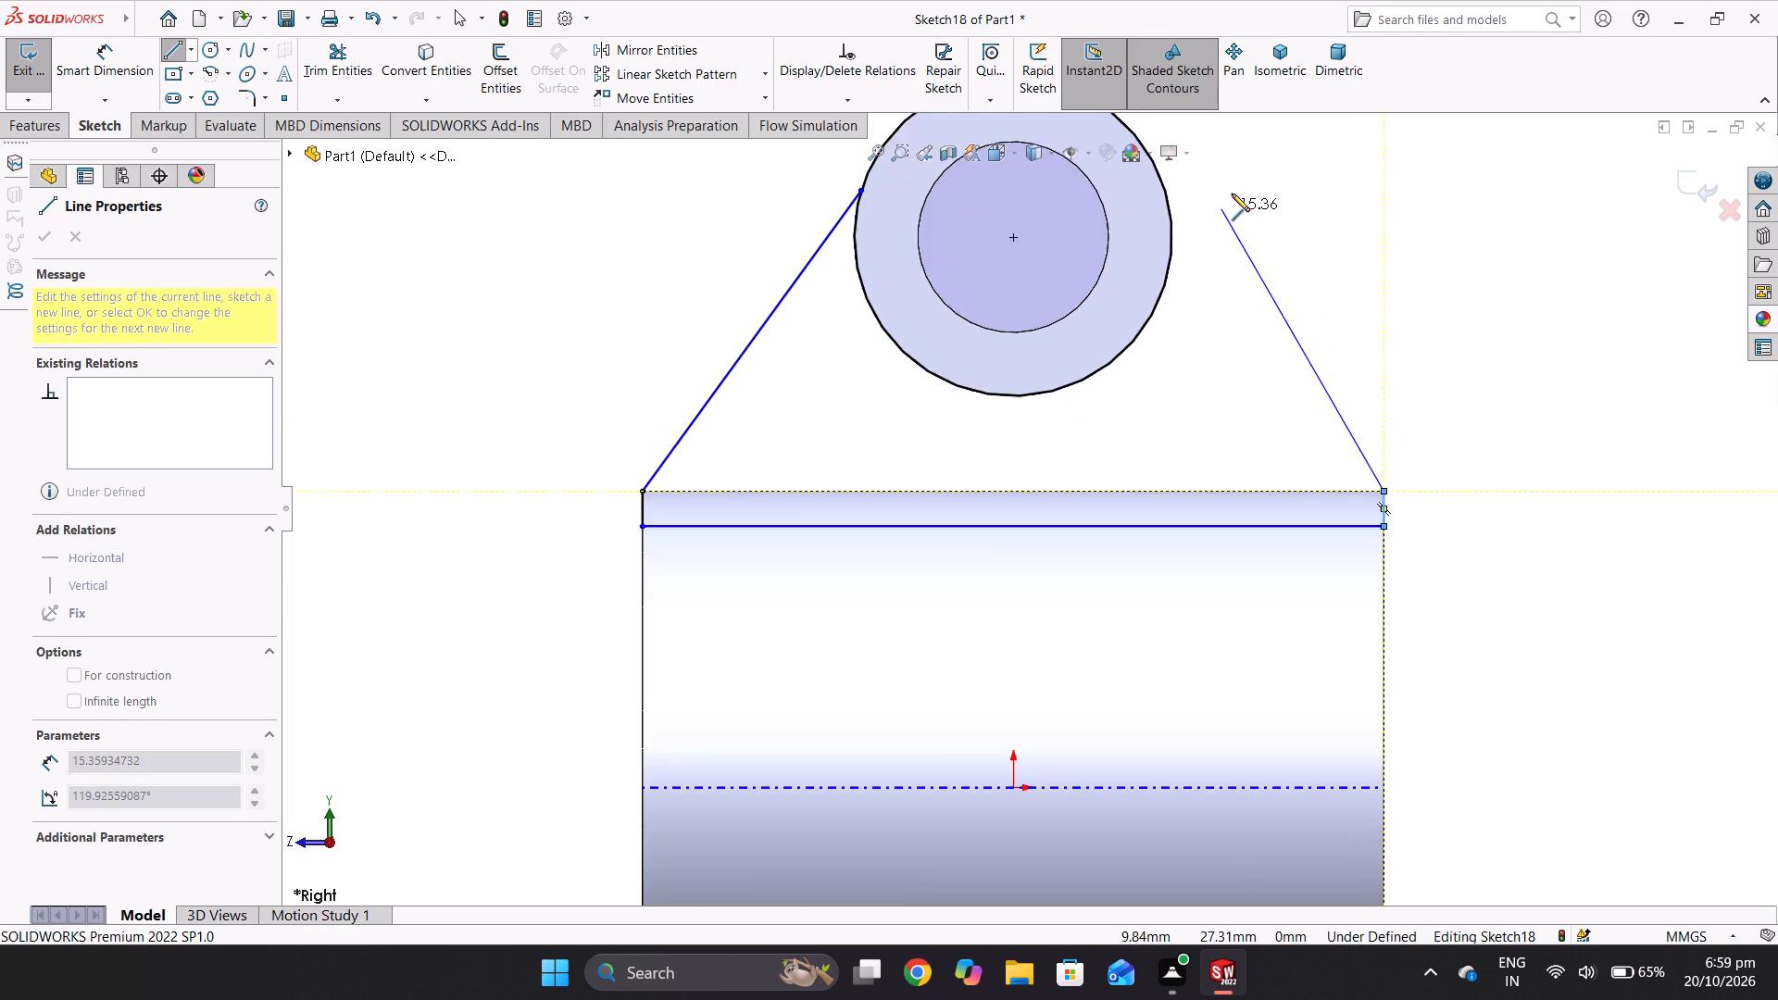
scroll(1232, 194, down, 1)
scroll(1225, 178, up, 1)
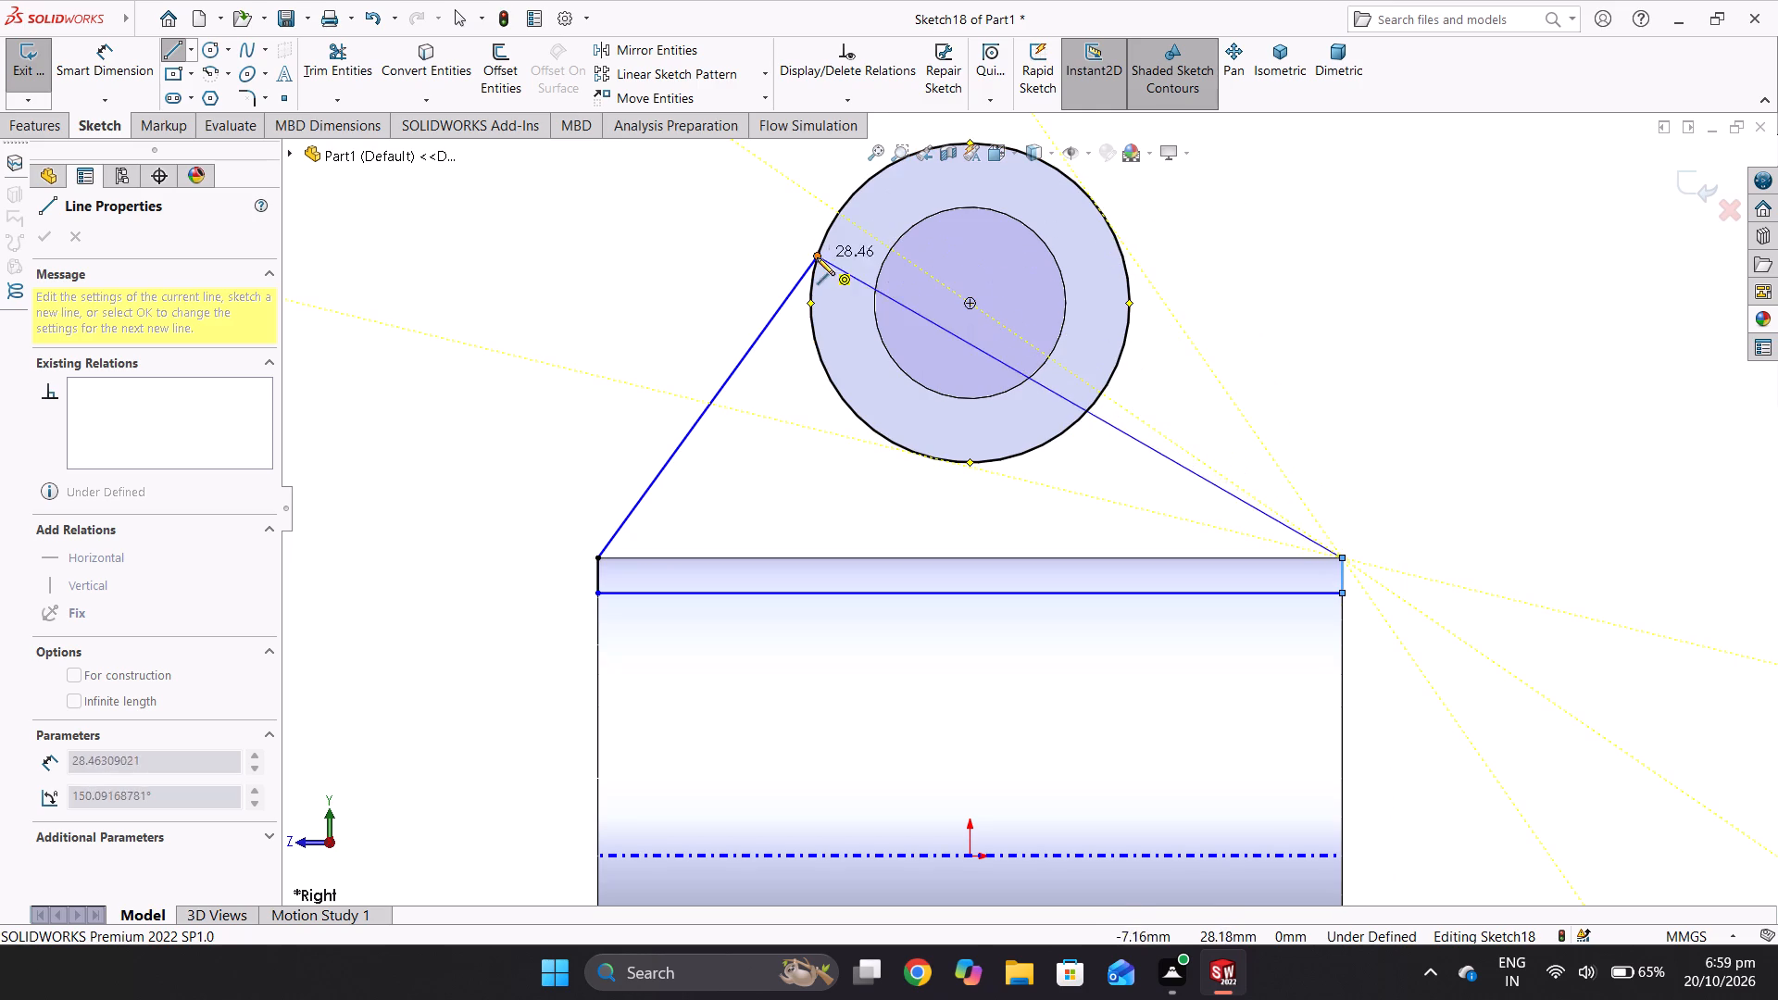
click(1122, 256)
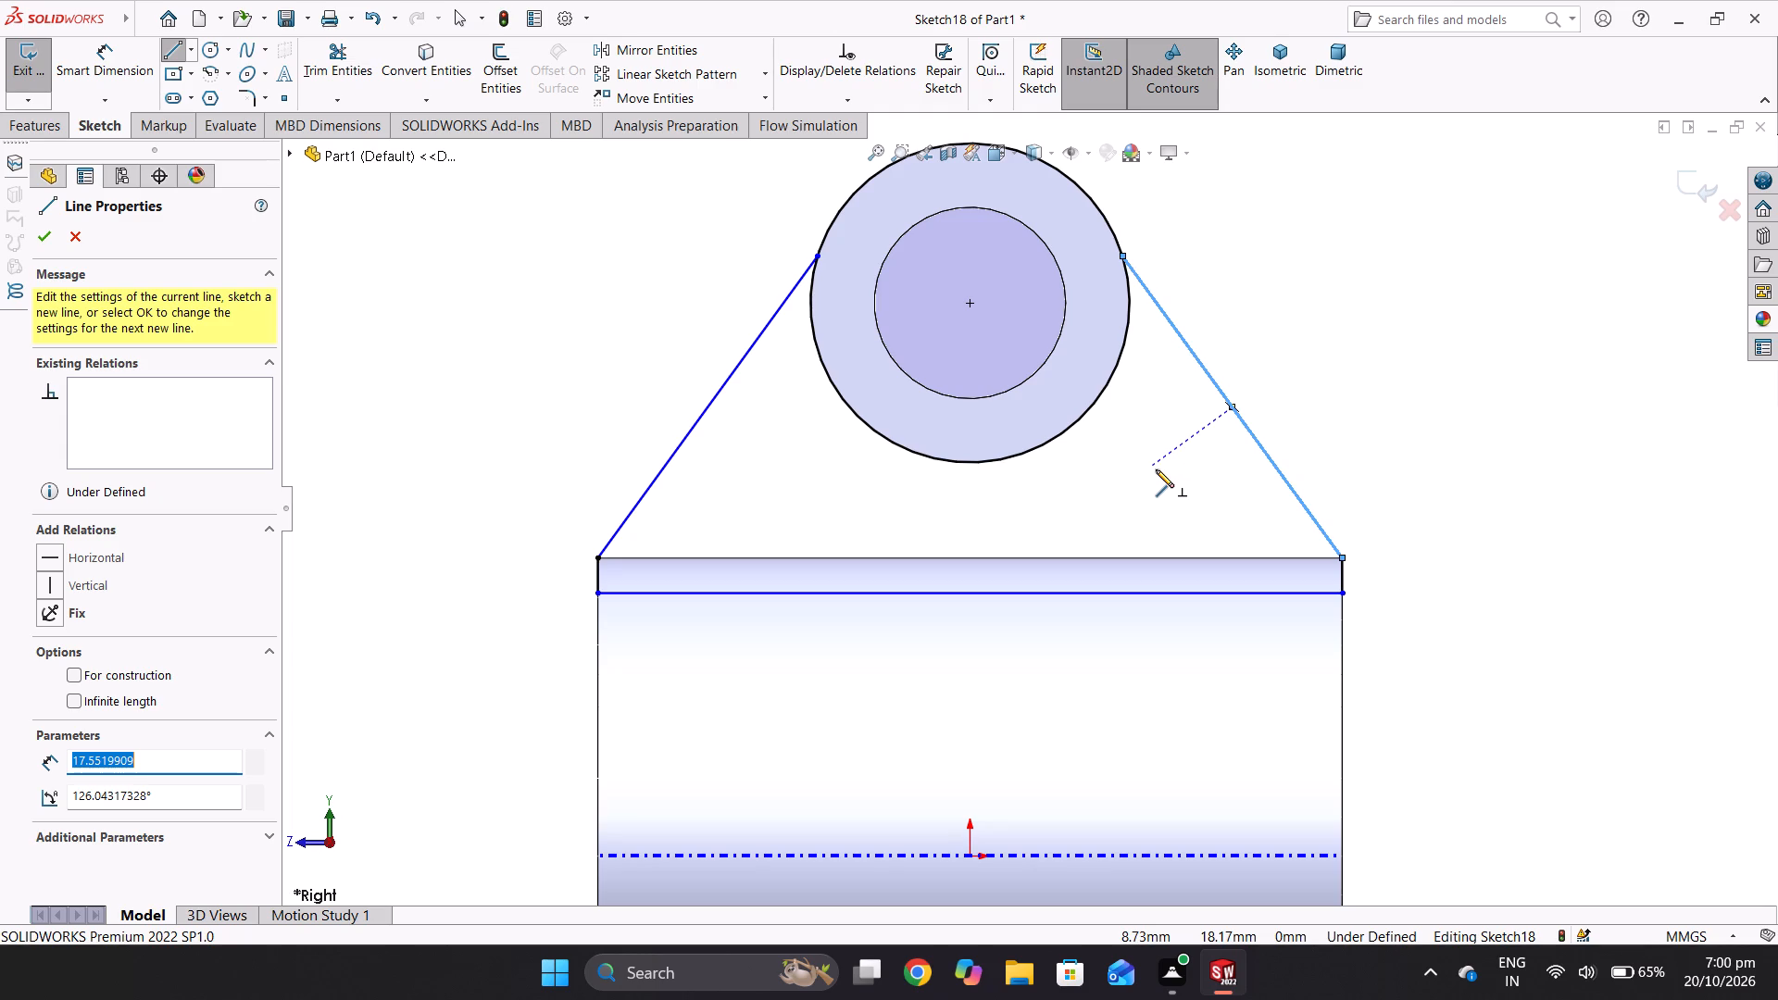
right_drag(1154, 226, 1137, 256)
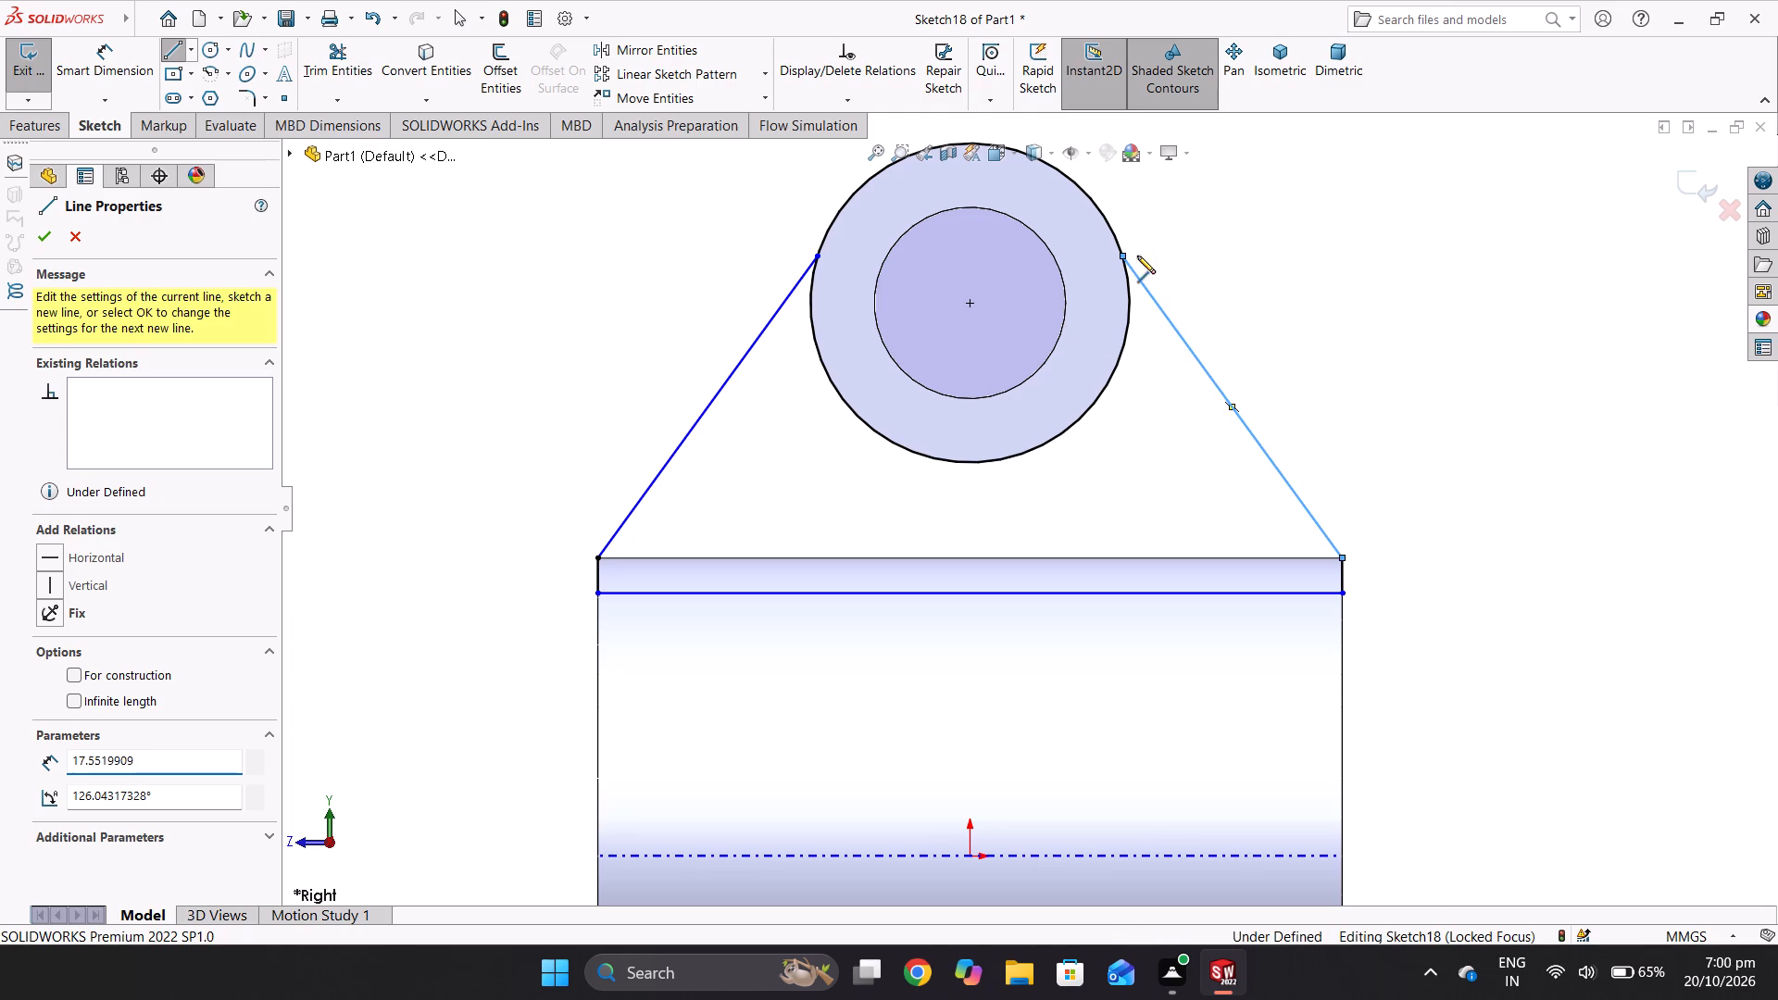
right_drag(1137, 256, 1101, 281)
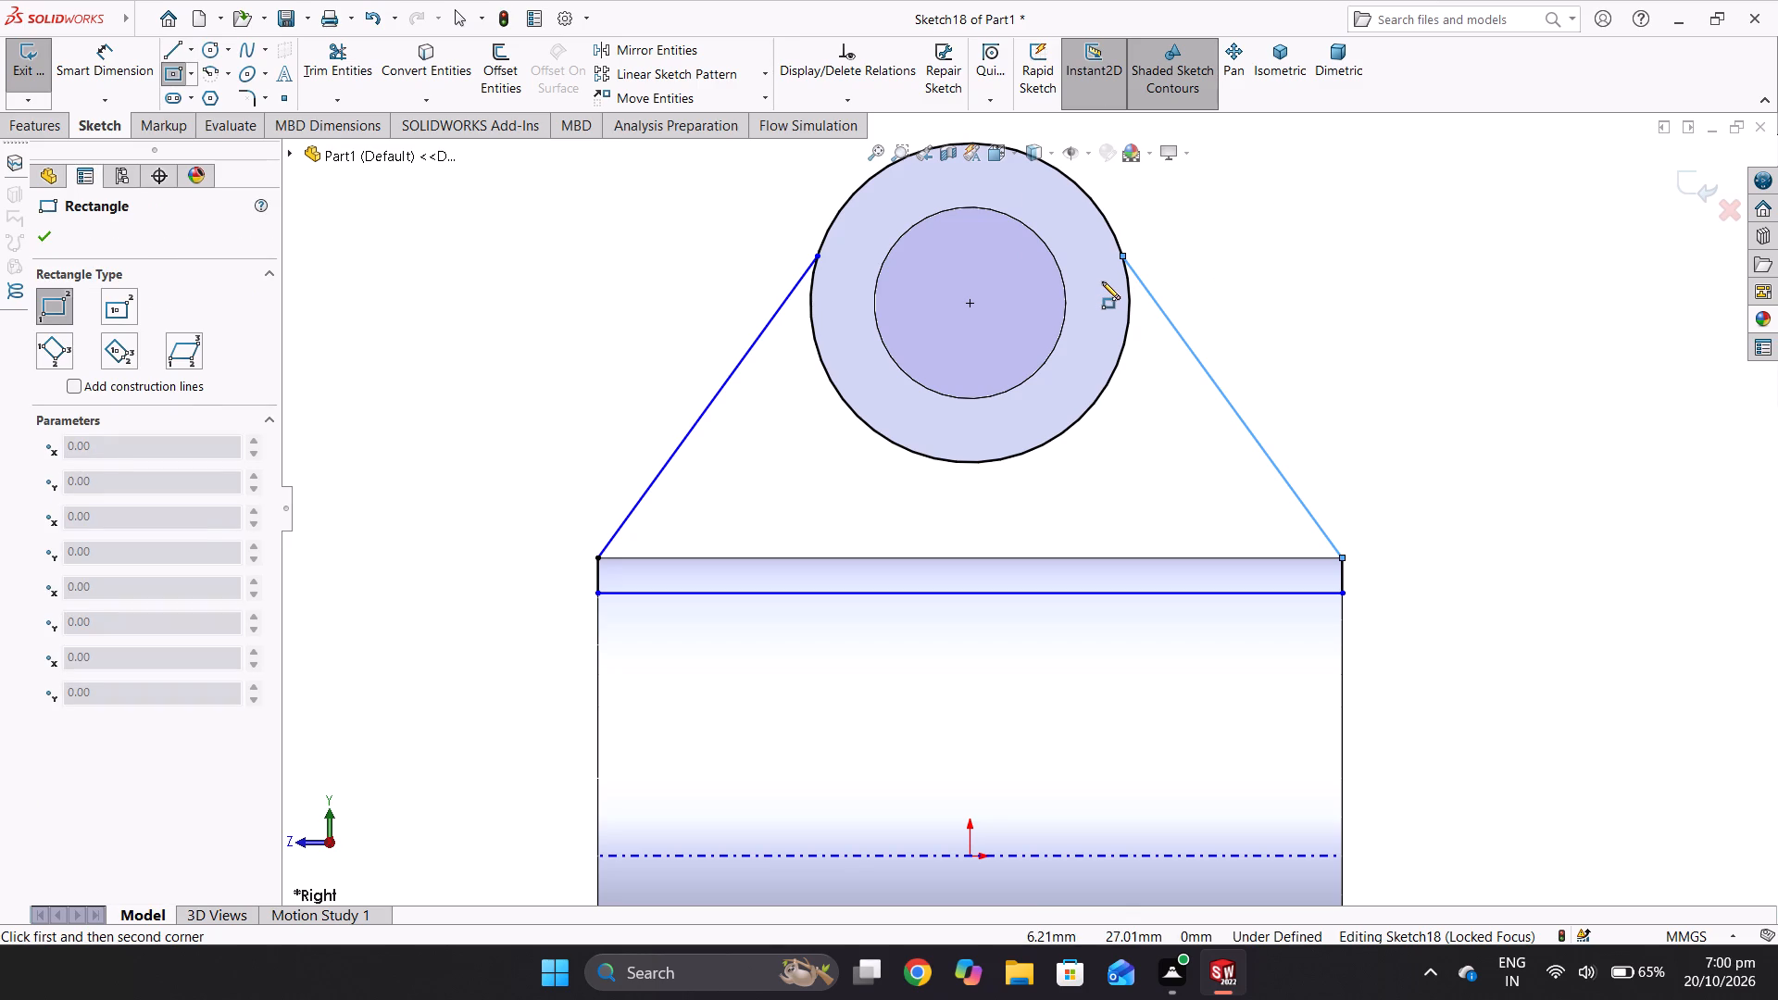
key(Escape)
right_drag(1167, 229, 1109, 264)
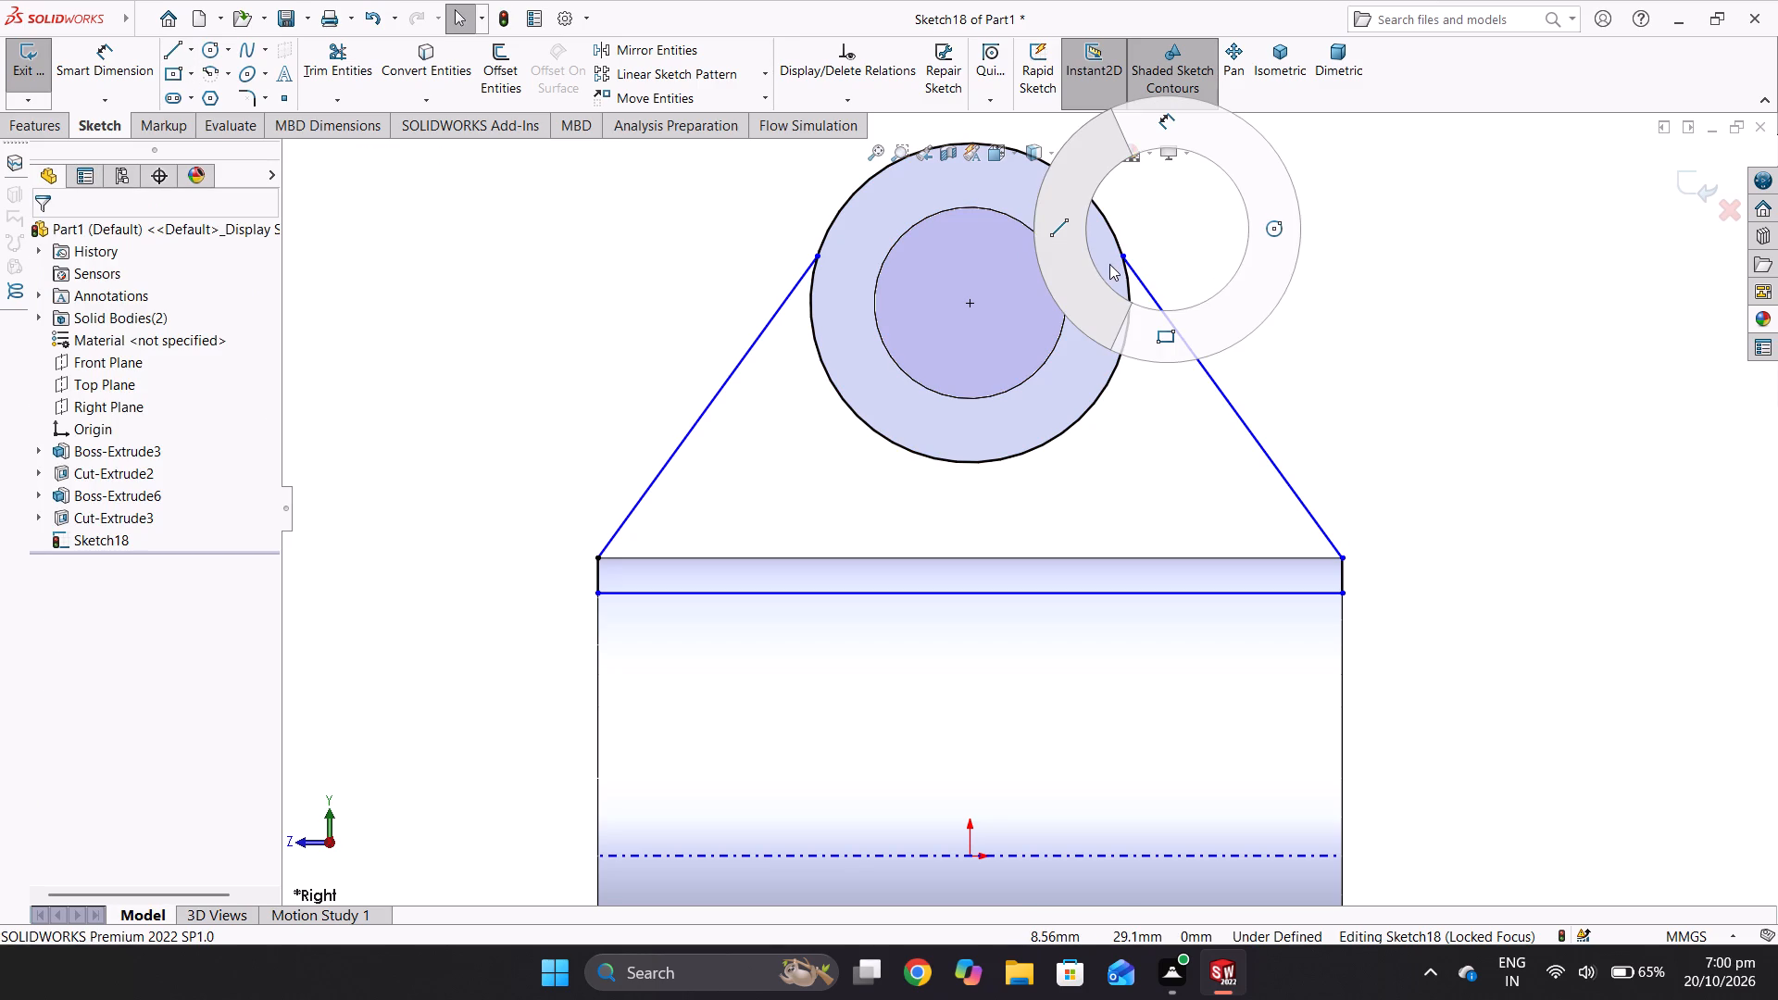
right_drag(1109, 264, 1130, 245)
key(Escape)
Add a tangent relation between the rear sloping line and the converted circle.
drag(1139, 233, 1095, 292)
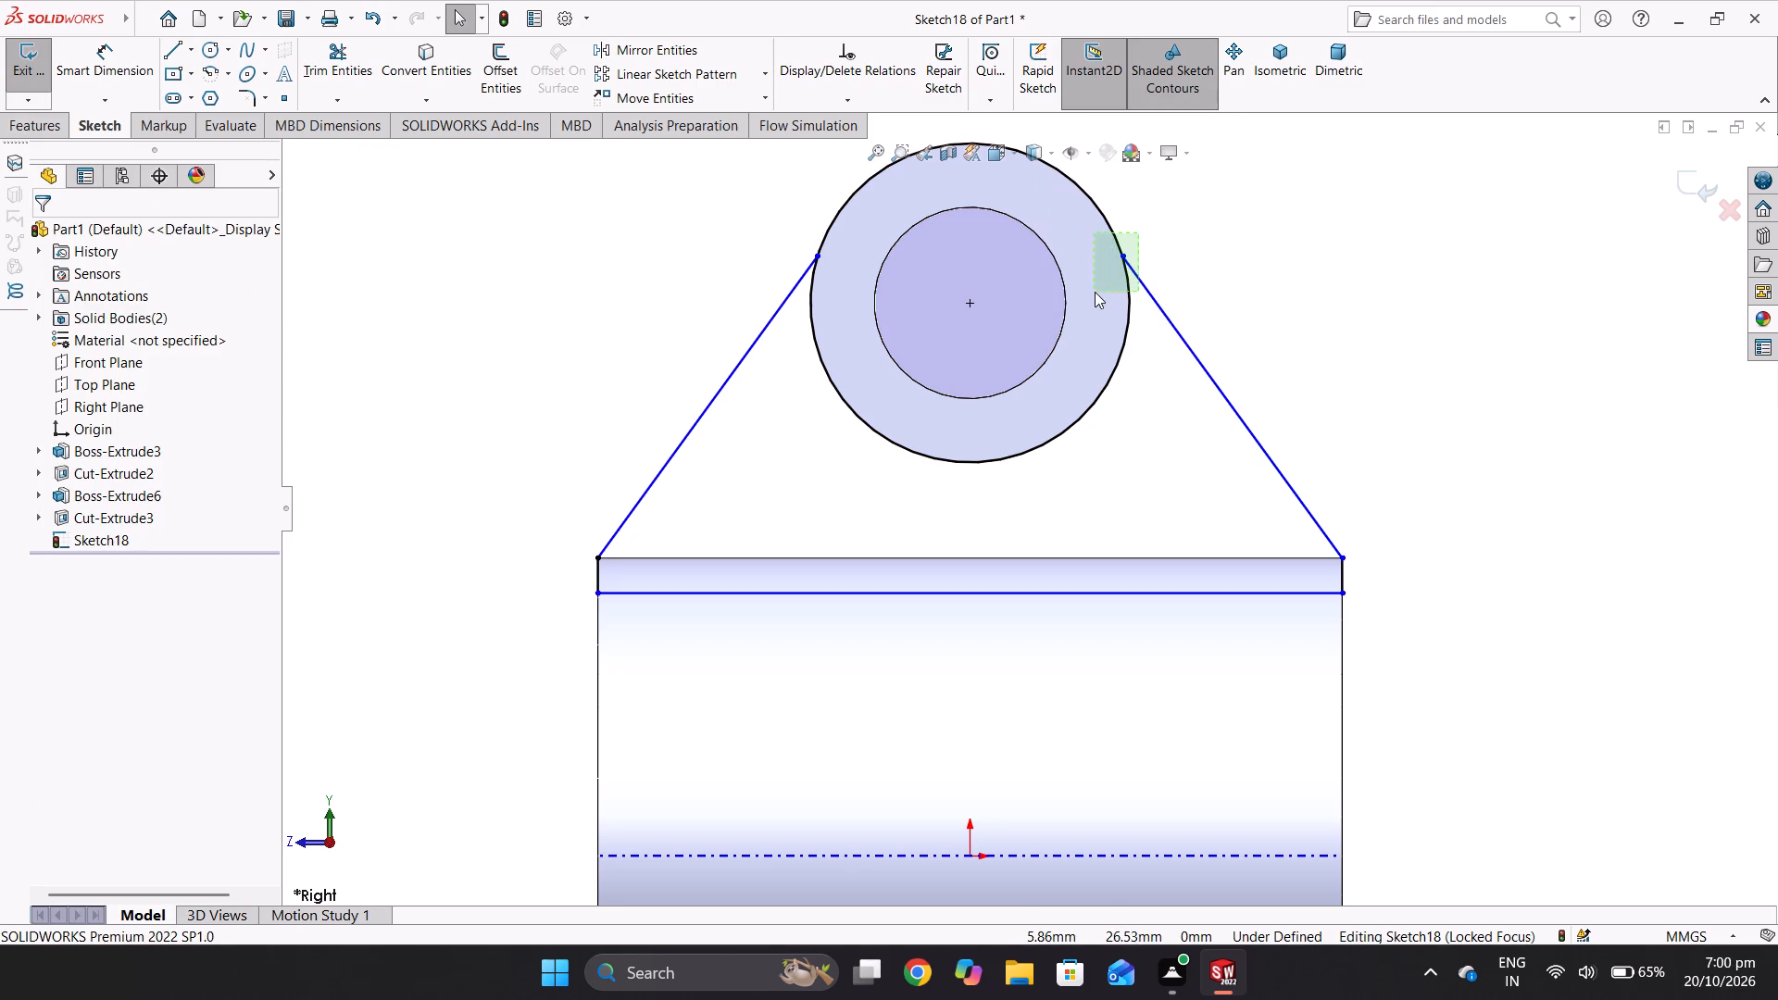
drag(1095, 292, 1095, 294)
click(1151, 215)
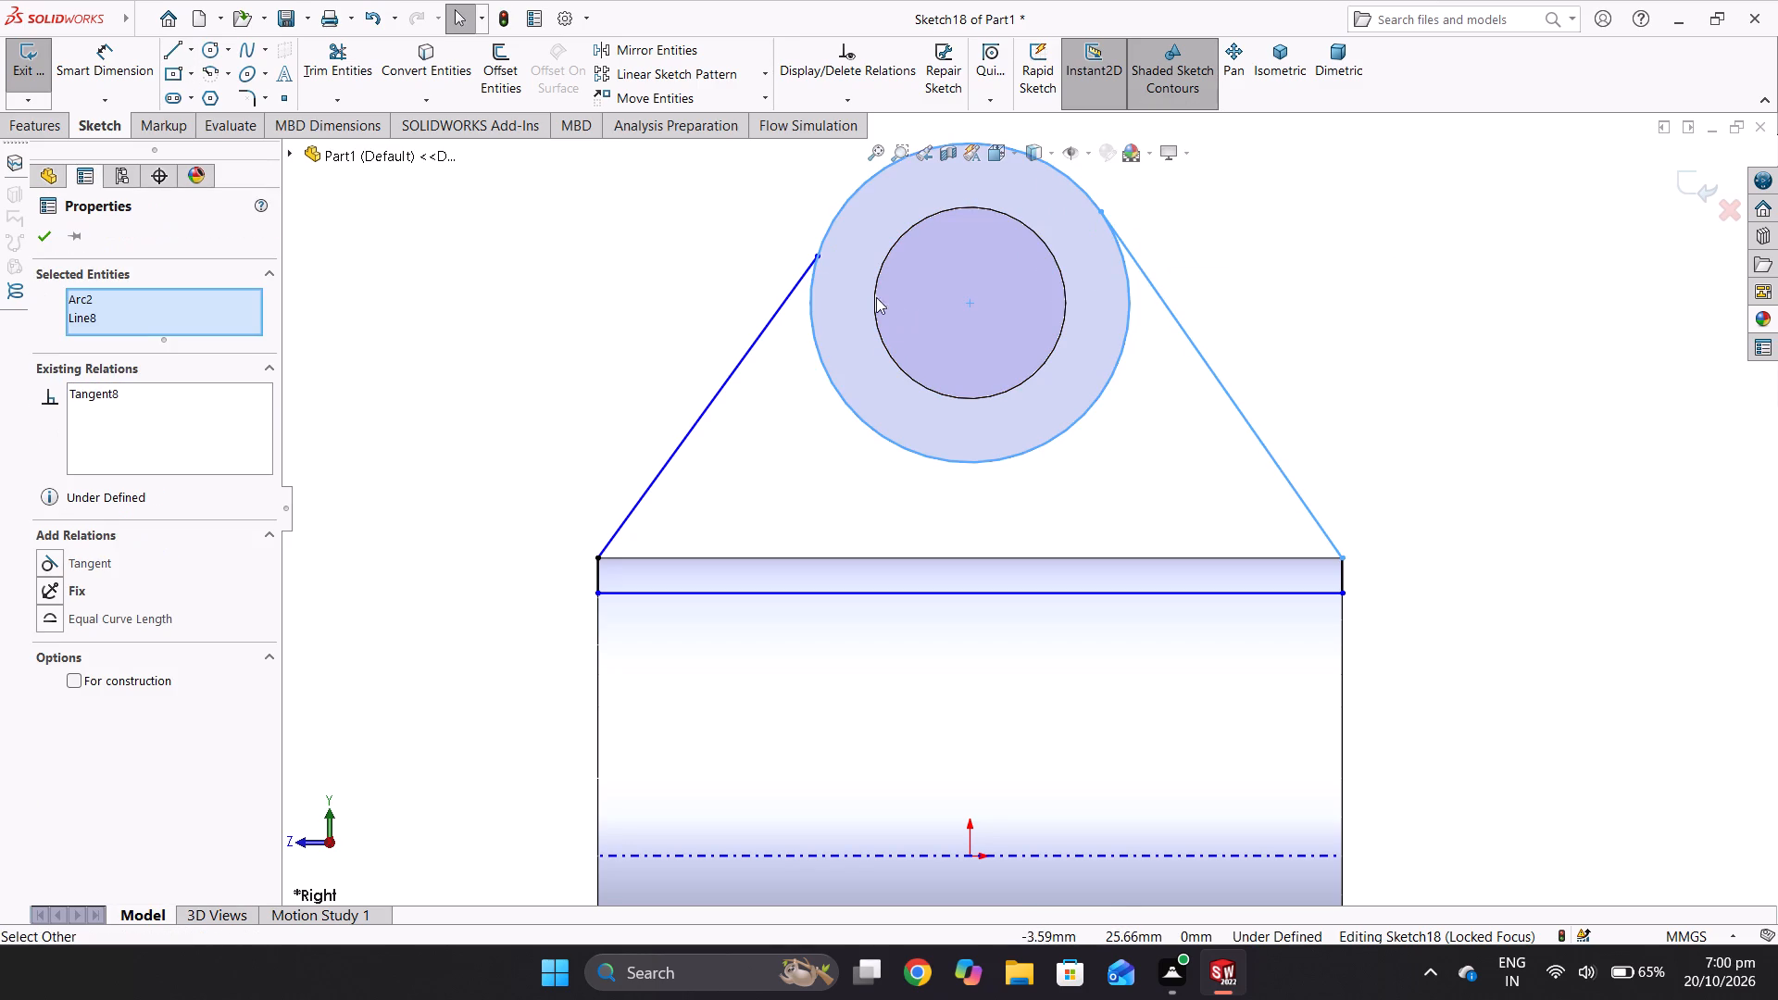
Add a tangent relation between the front sloping line and the converted circle.
drag(790, 228, 838, 292)
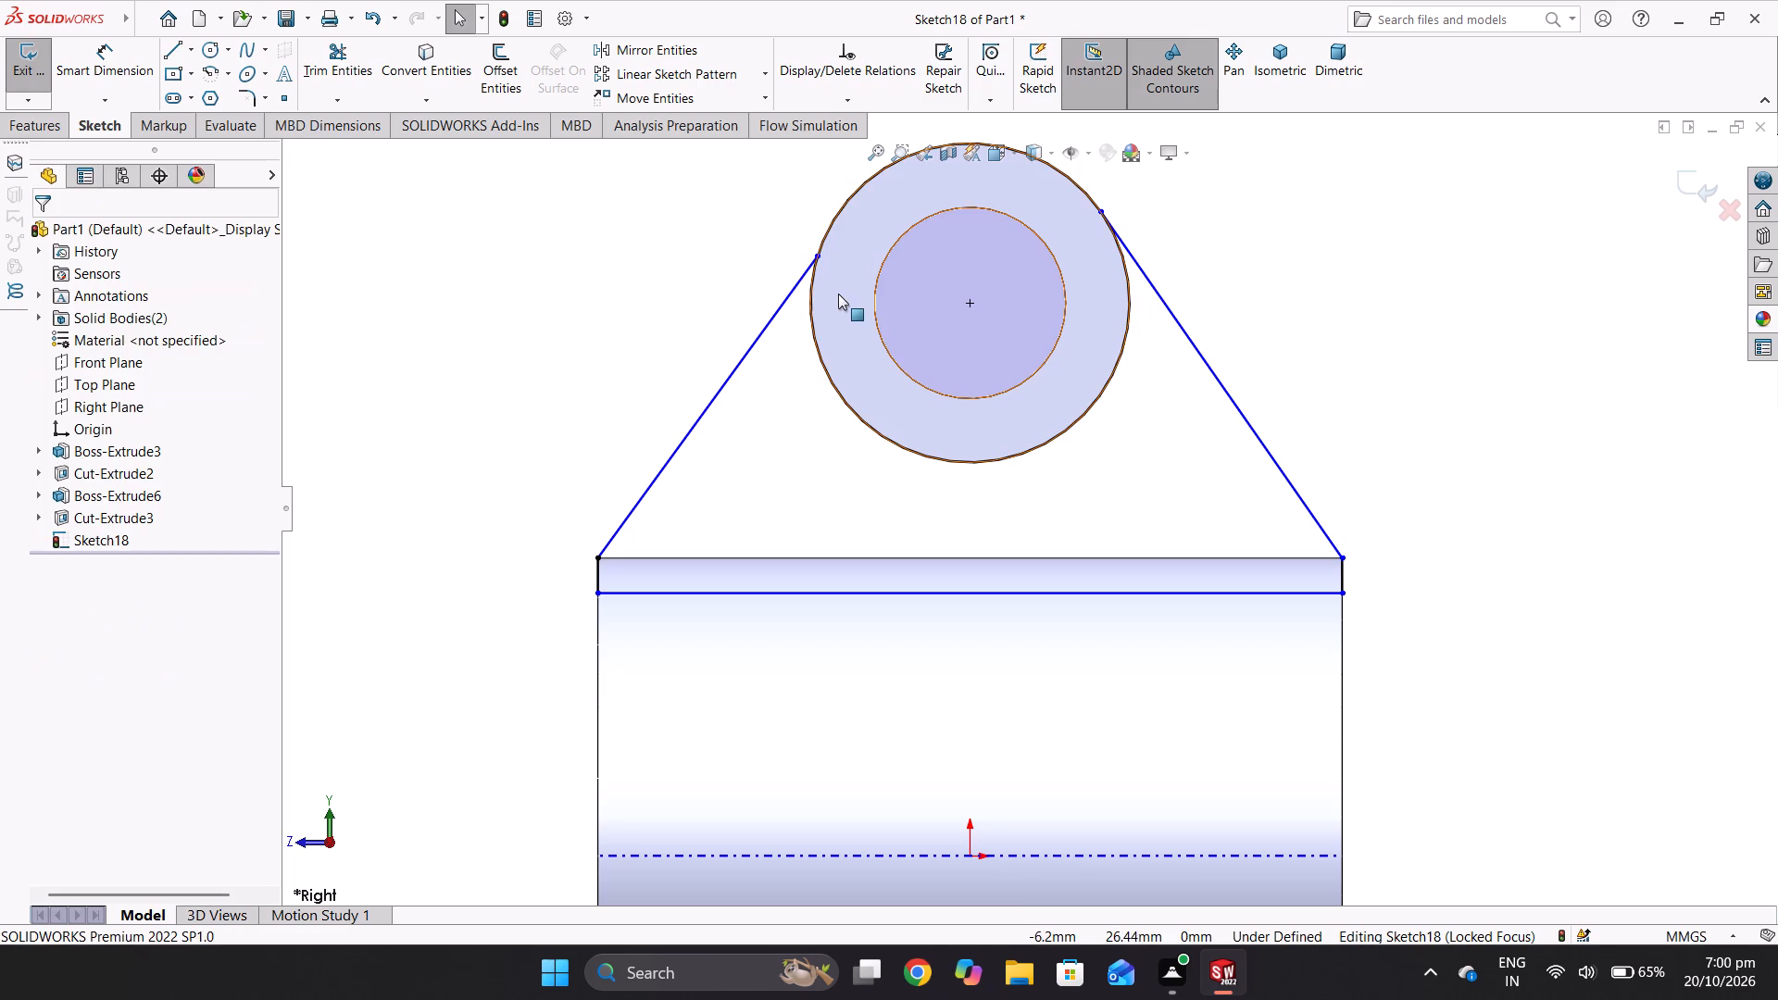
drag(833, 259, 765, 264)
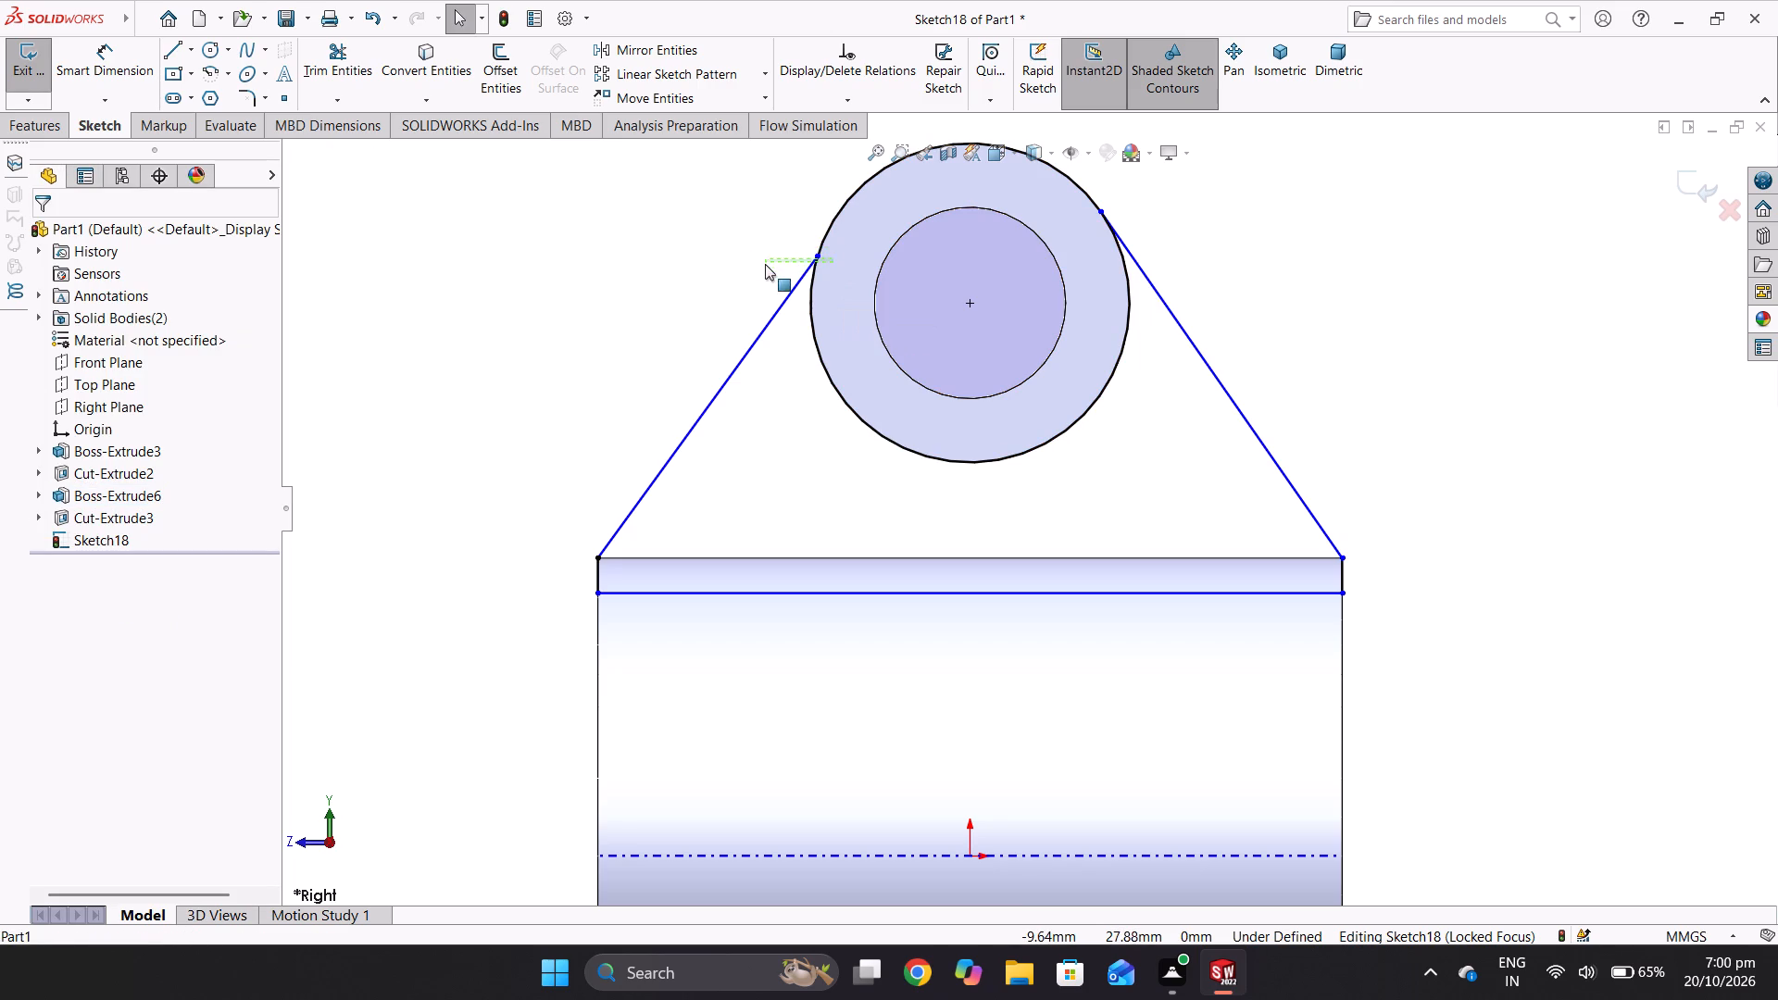
drag(765, 264, 764, 264)
click(812, 187)
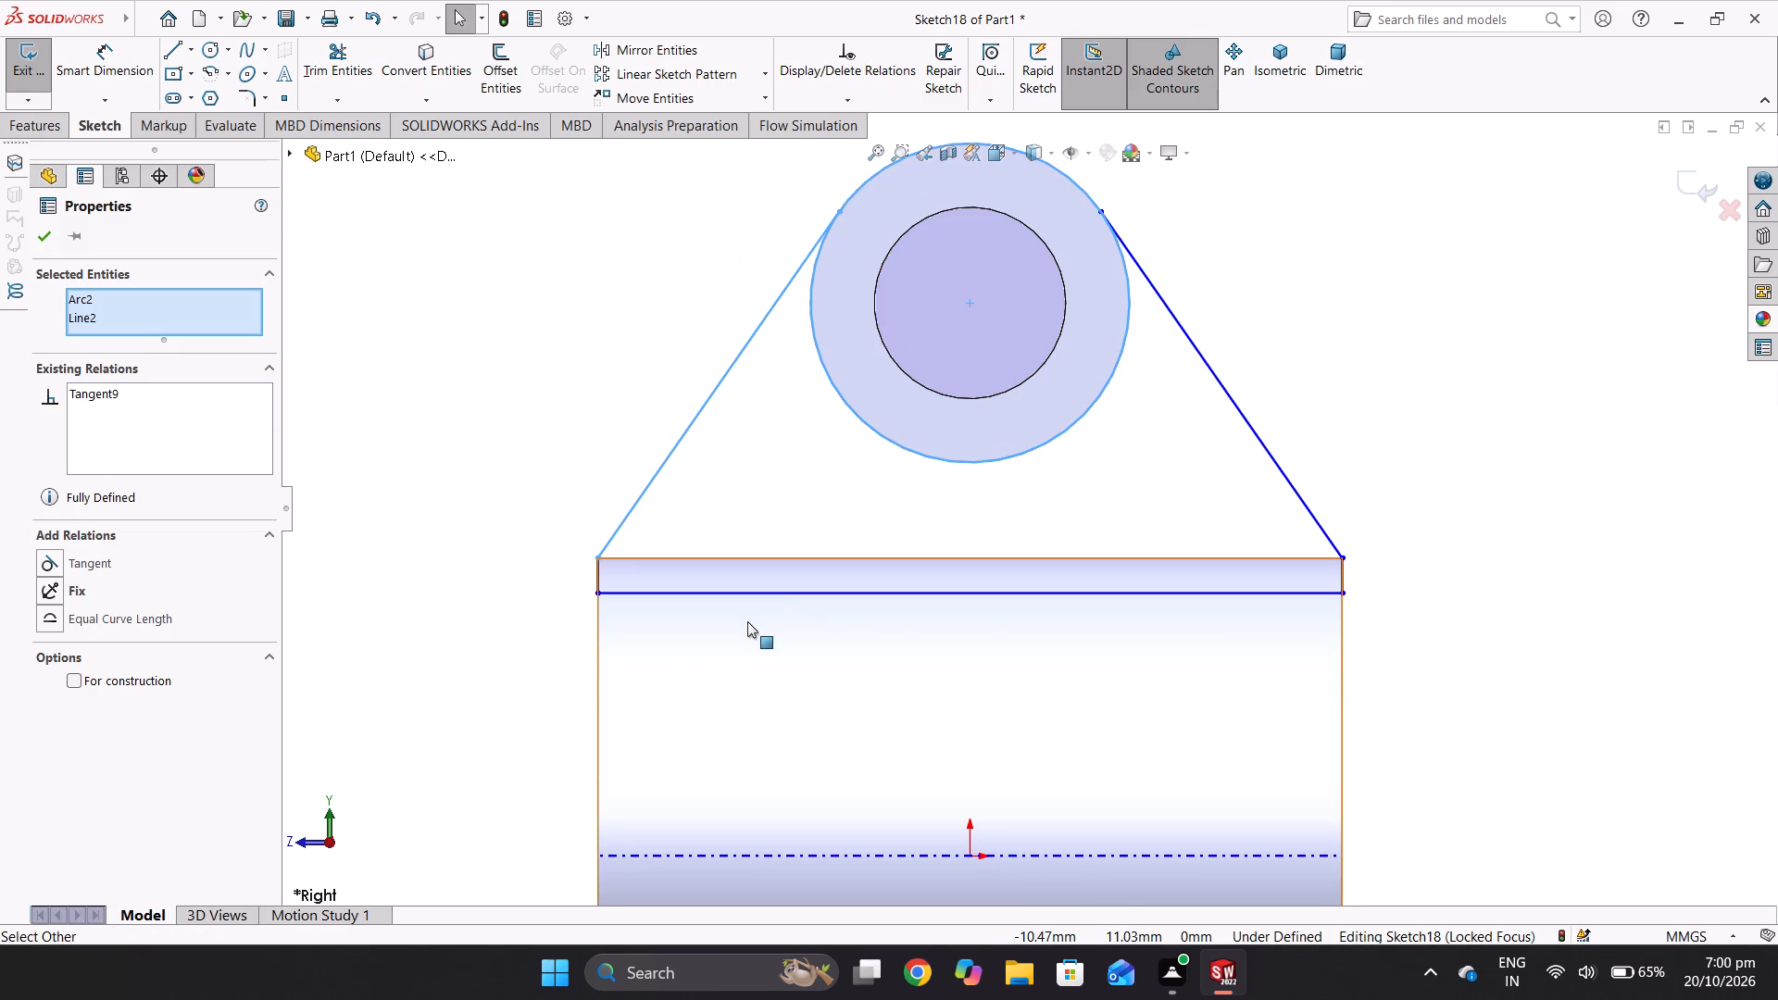
Examine the tangent points on the circle and the profile's lower corners on the large cylinder.
scroll(918, 574, down, 1)
scroll(895, 241, down, 2)
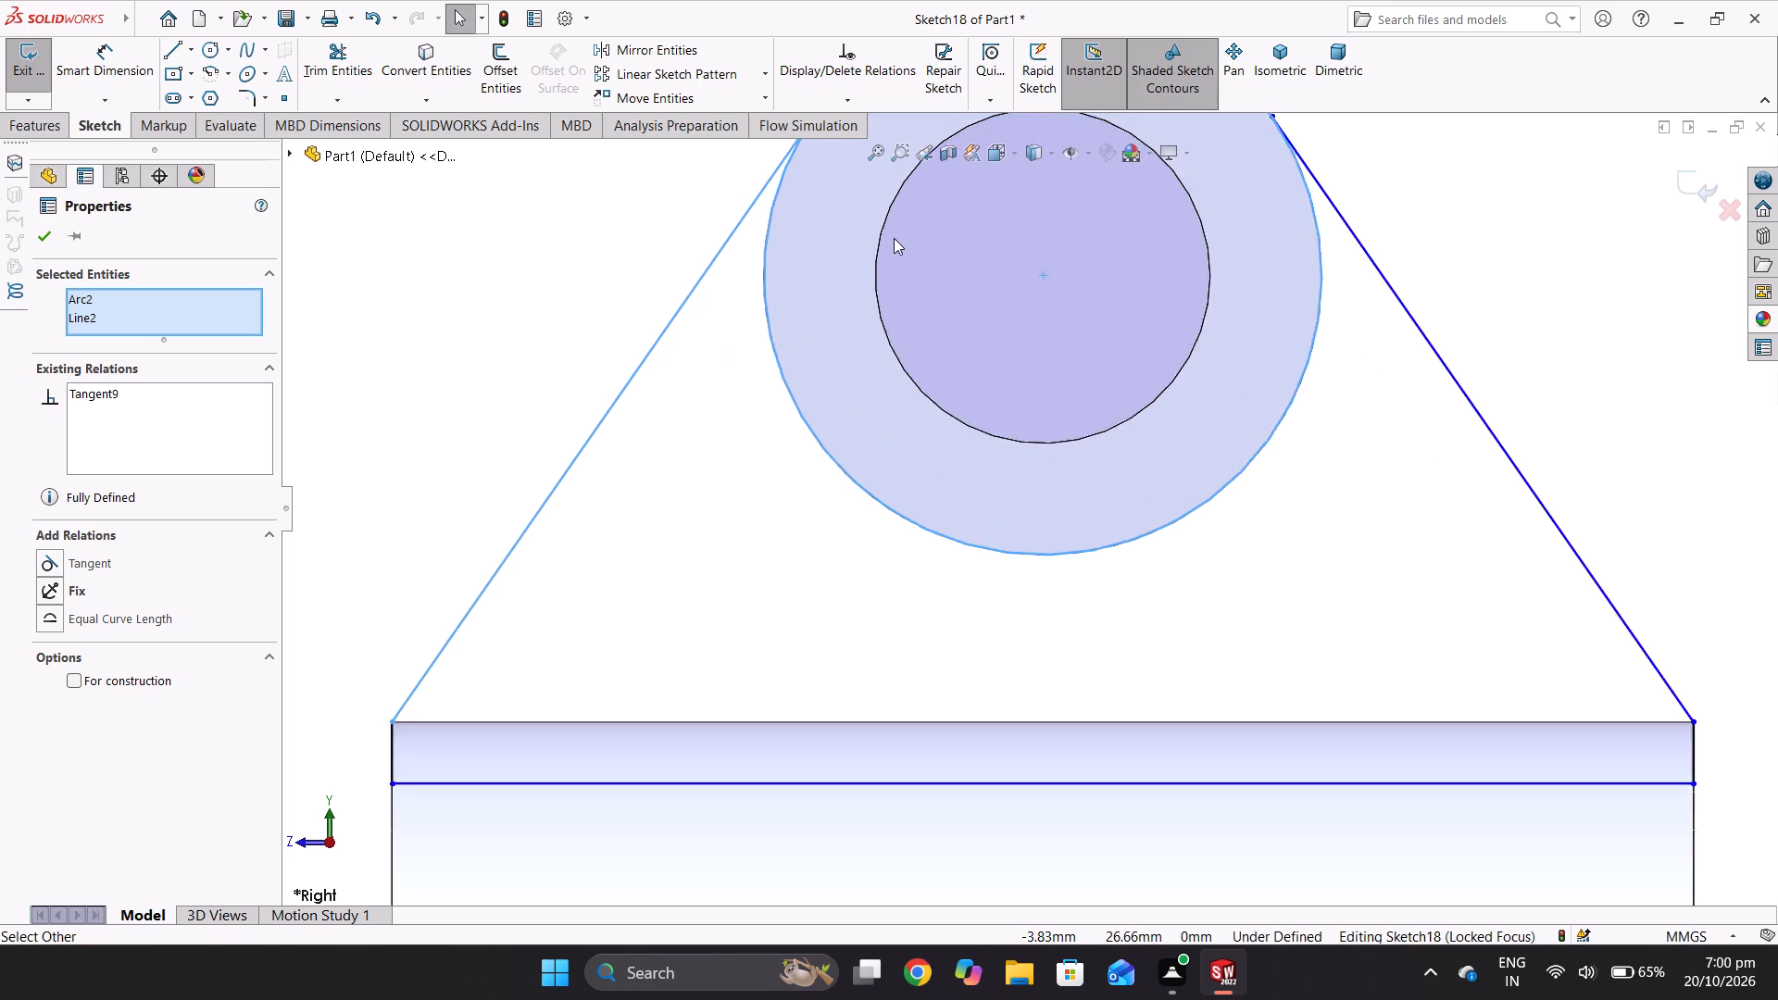
scroll(894, 238, down, 6)
scroll(911, 306, up, 8)
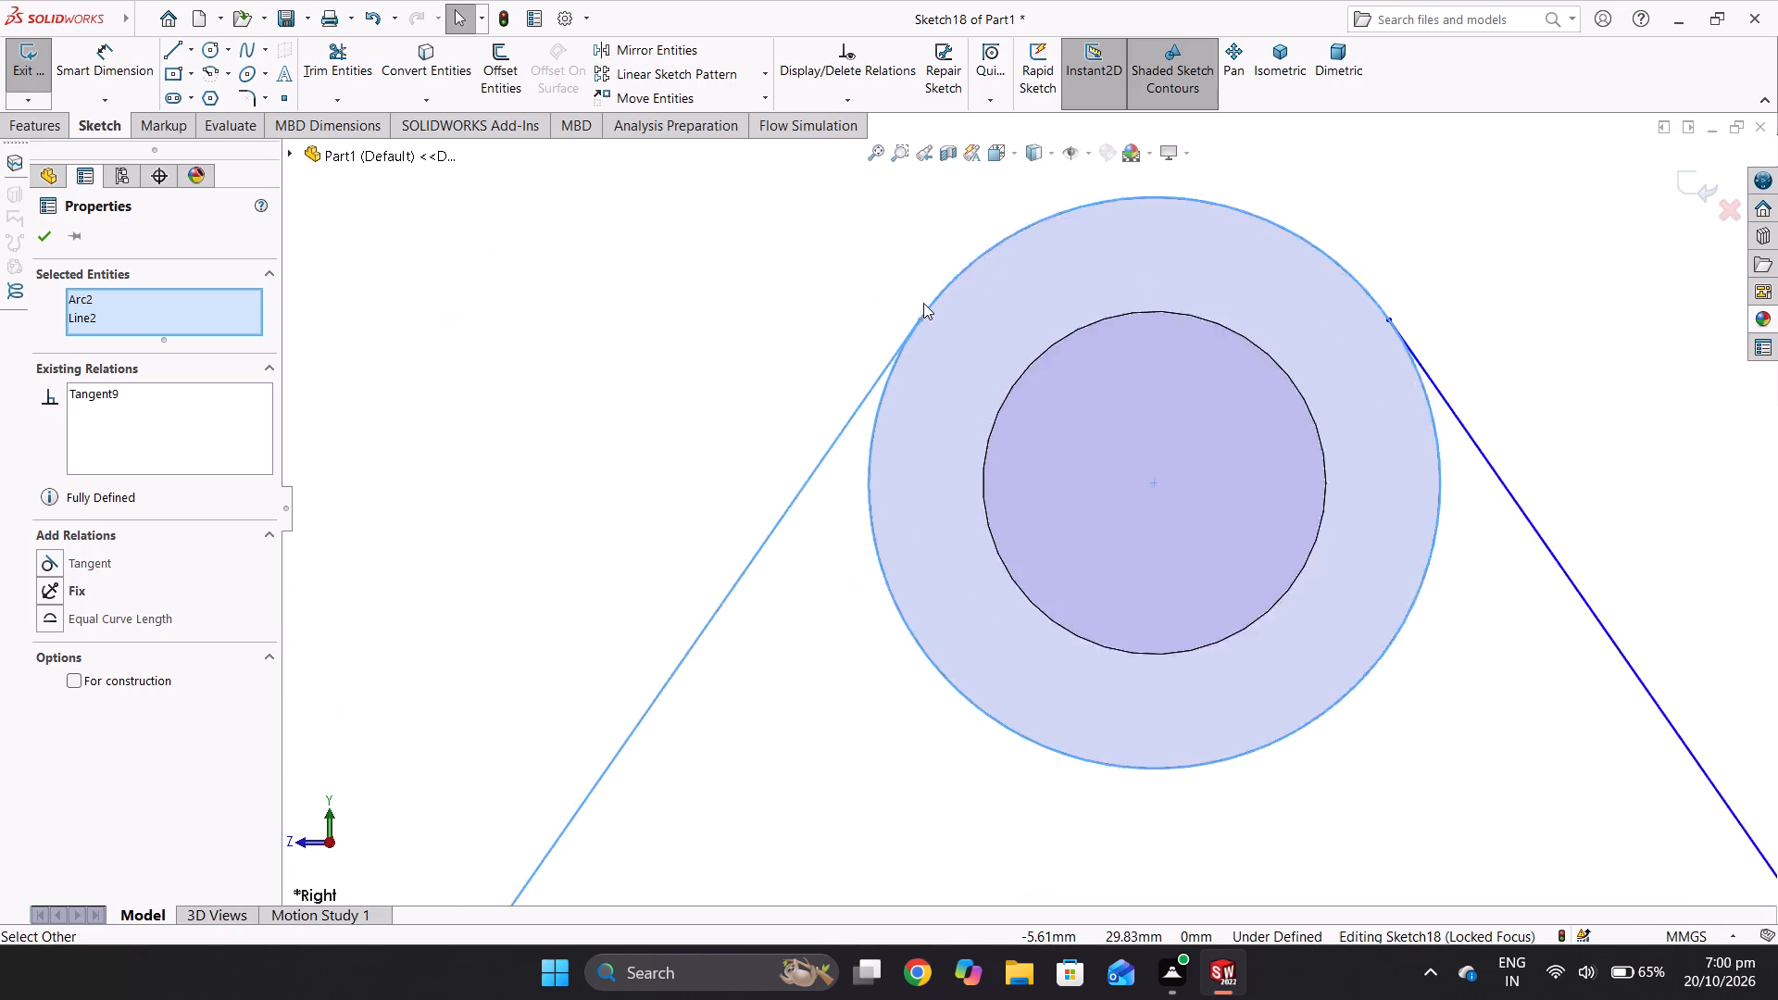
scroll(923, 303, up, 1)
scroll(1070, 469, down, 2)
scroll(1137, 521, up, 7)
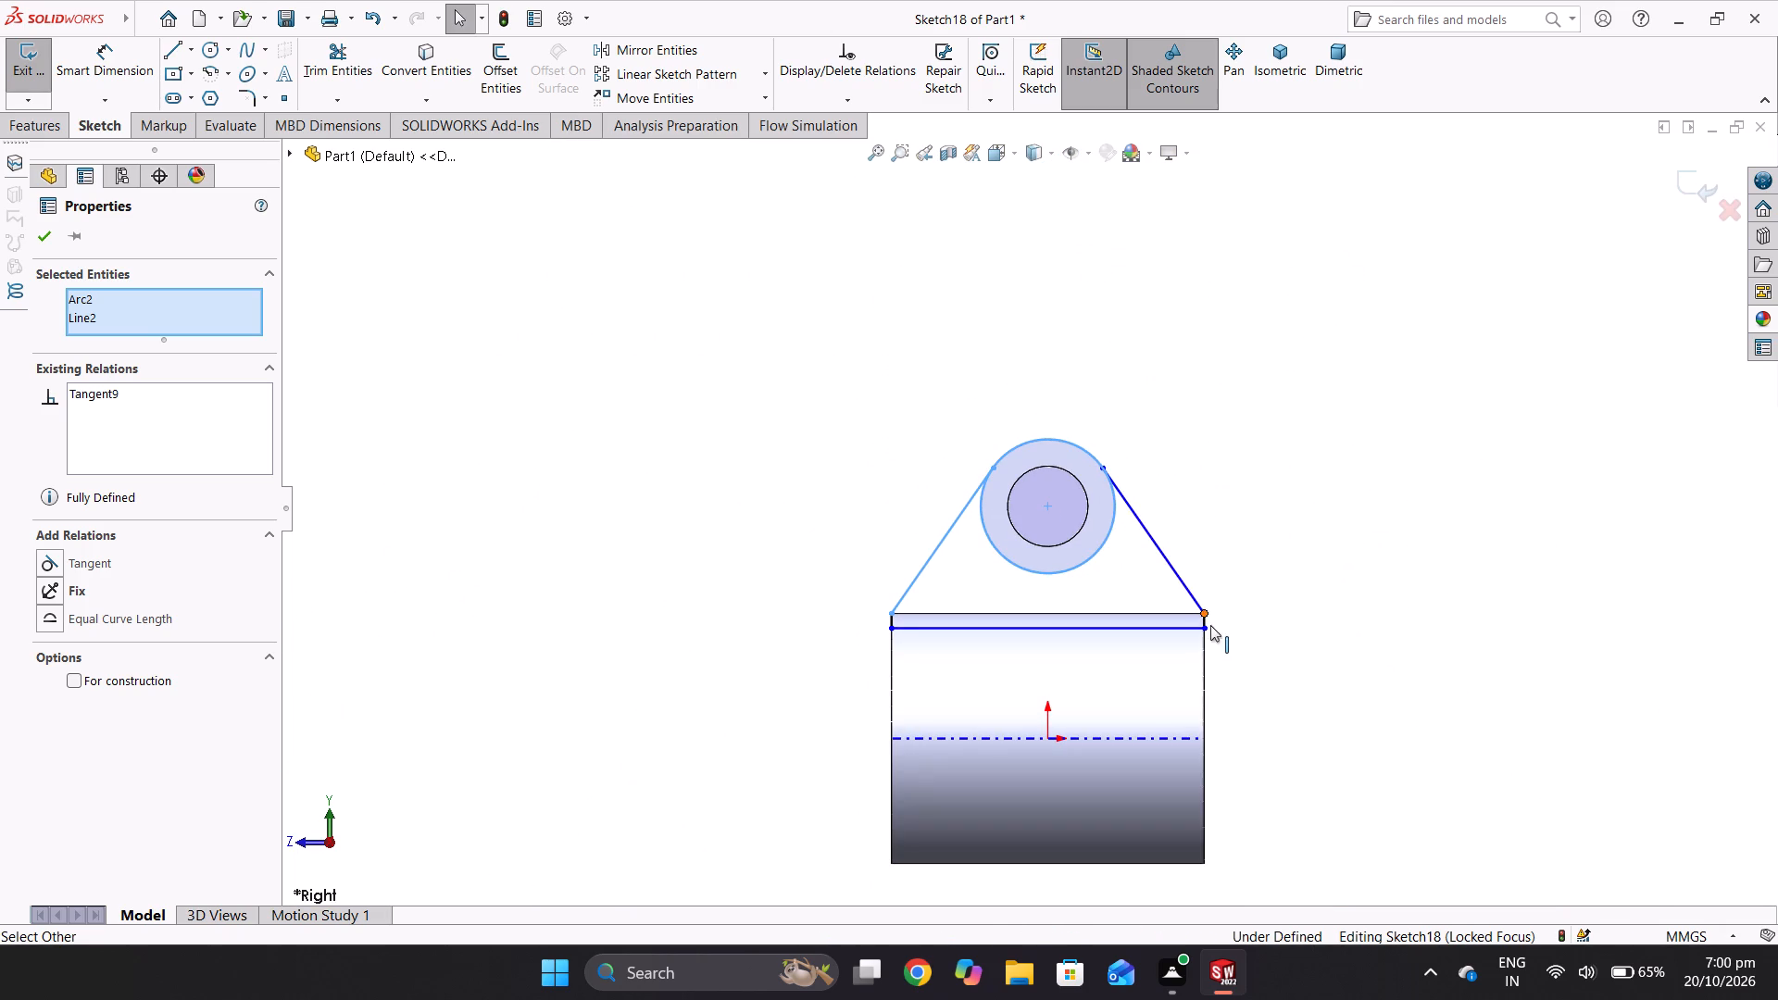
ctrl+middle_drag(1211, 626, 1090, 434)
ctrl+scroll(1210, 626, up, 1)
scroll(1077, 435, down, 4)
scroll(984, 485, down, 1)
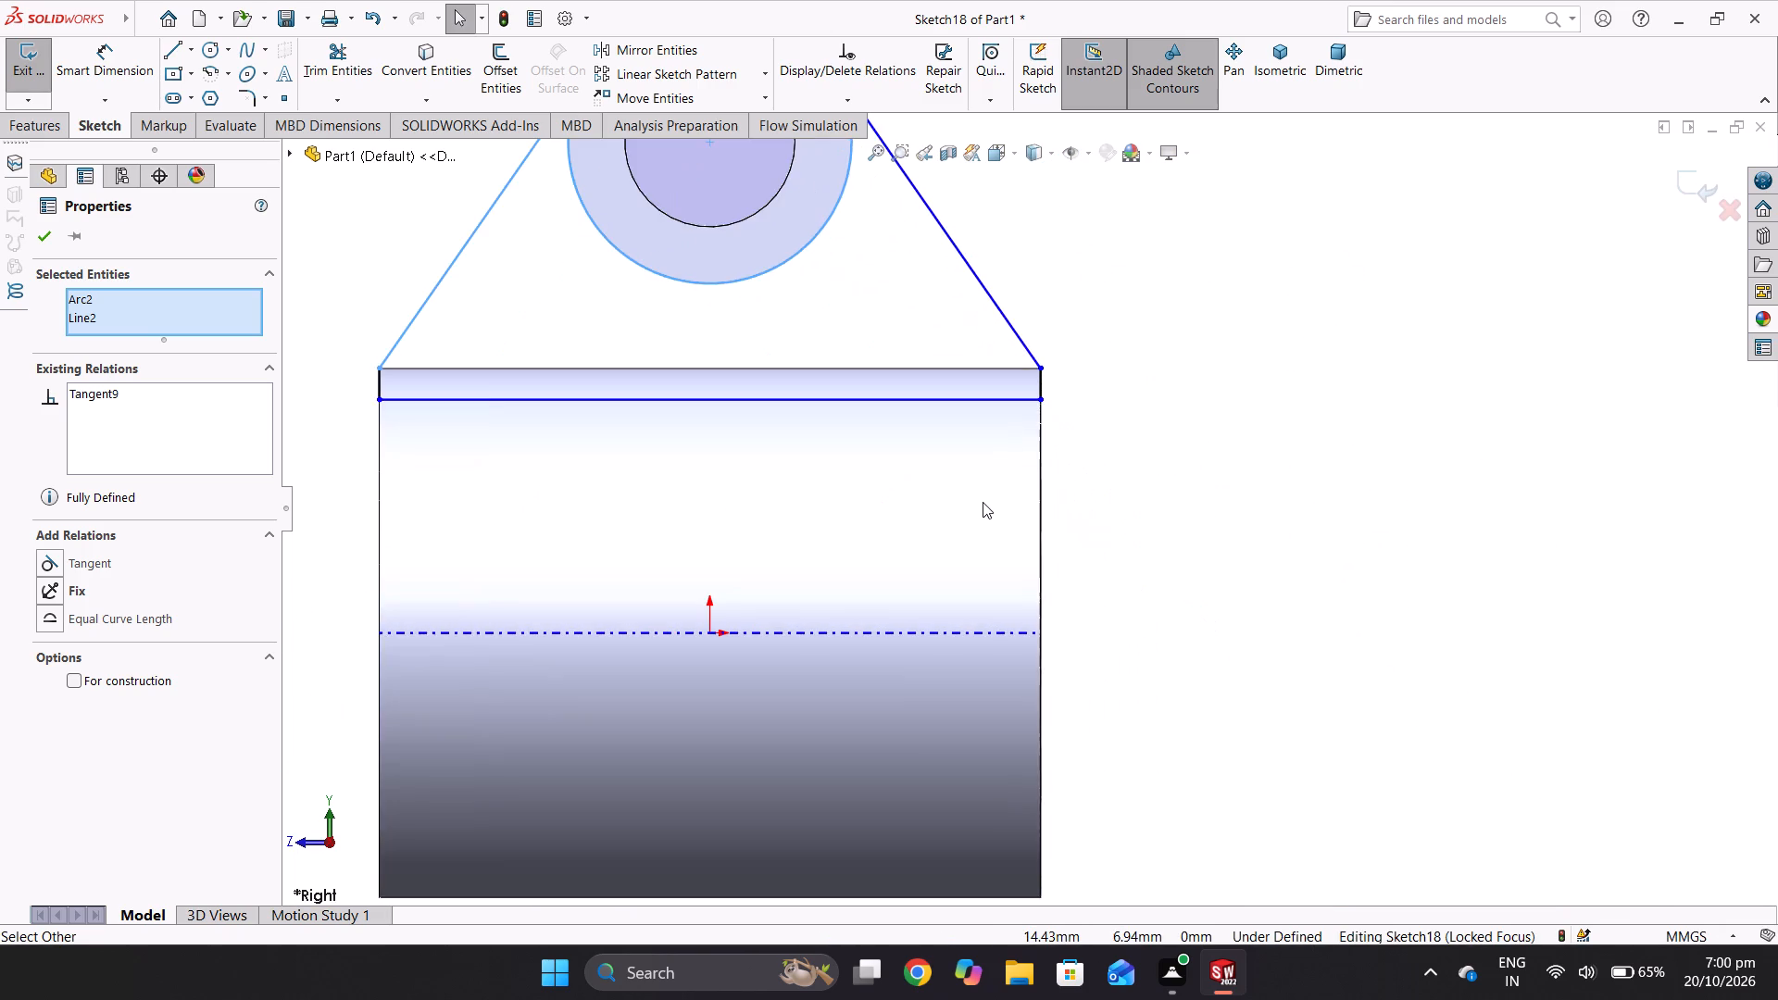
Dimension the short vertical line at the front end of the web profile and set it to 1 mm.
scroll(983, 502, up, 2)
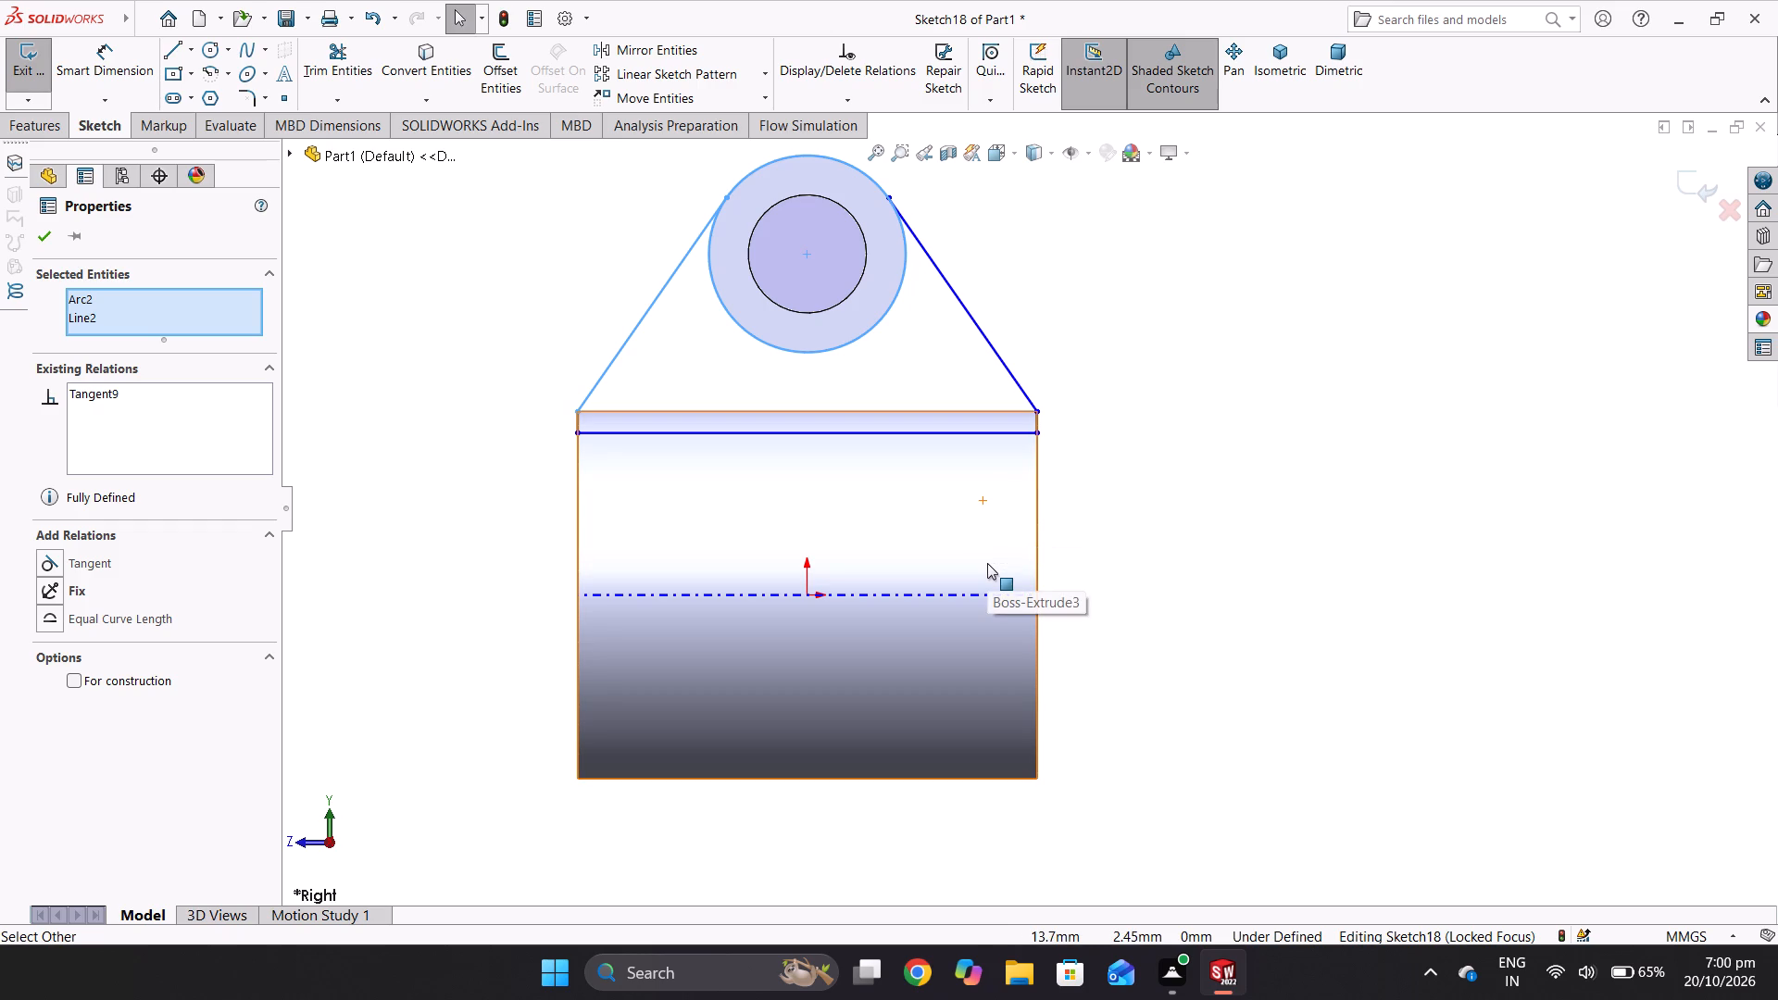
scroll(1058, 521, down, 1)
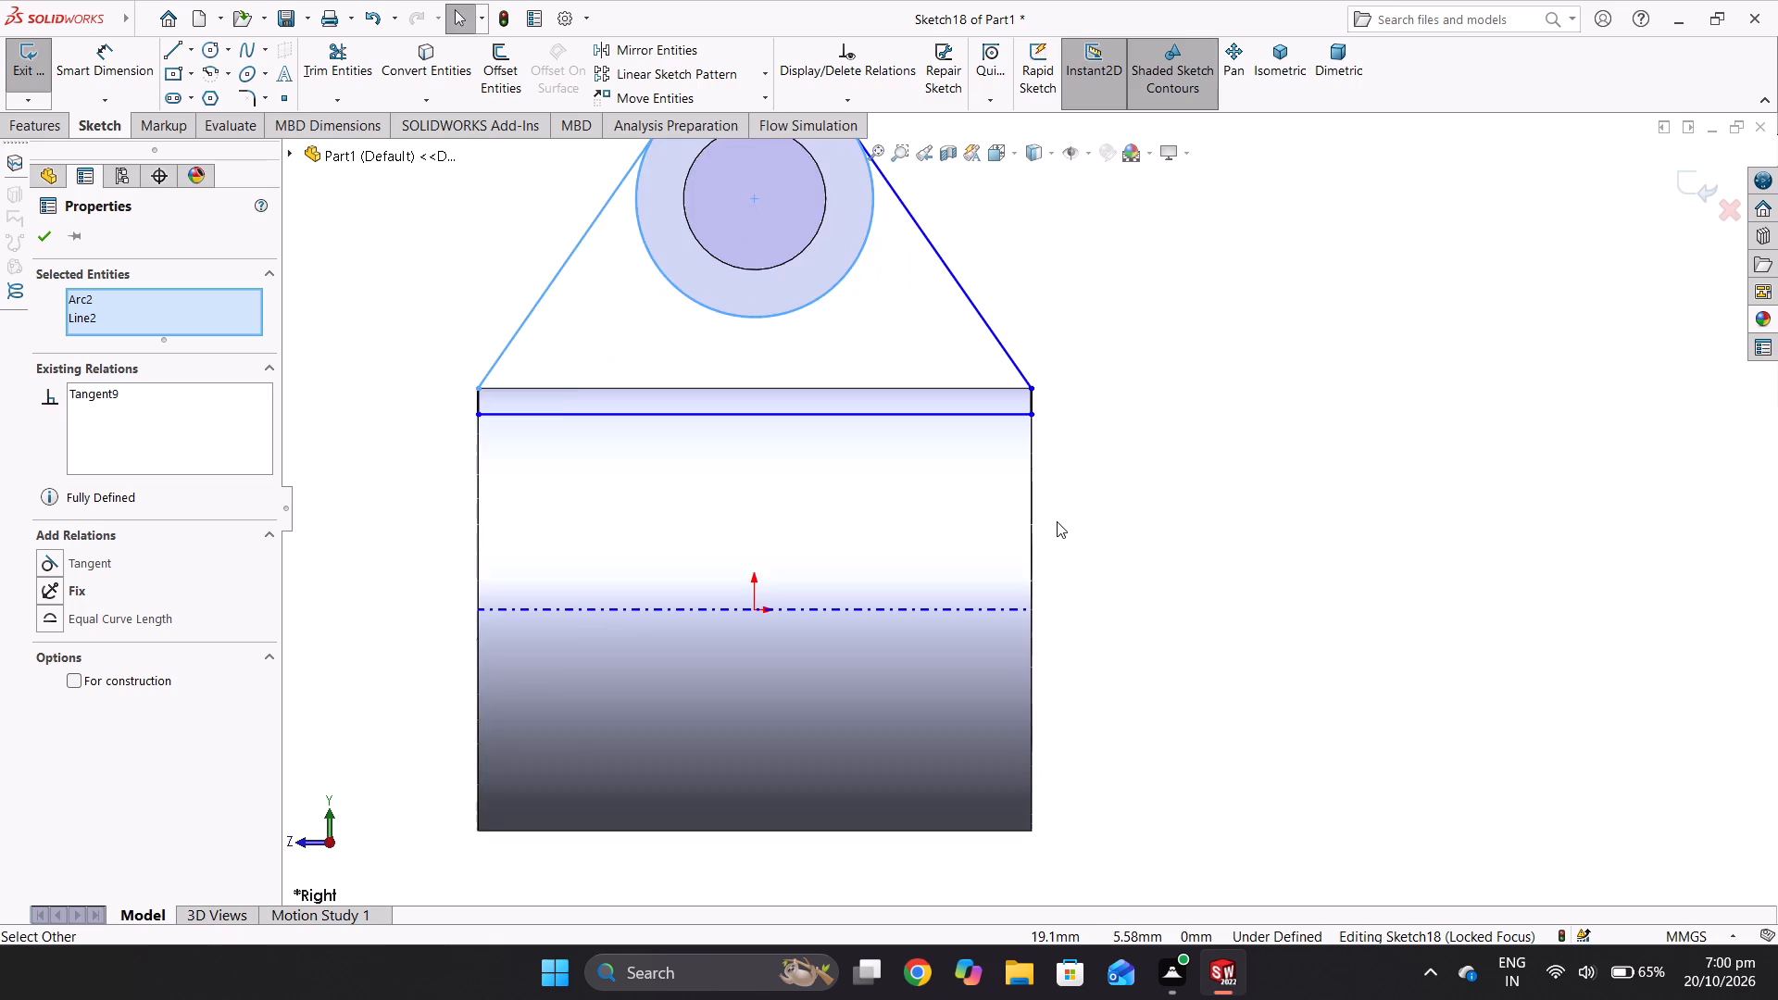
scroll(1057, 521, up, 2)
scroll(824, 231, down, 1)
scroll(888, 352, down, 1)
scroll(889, 355, up, 2)
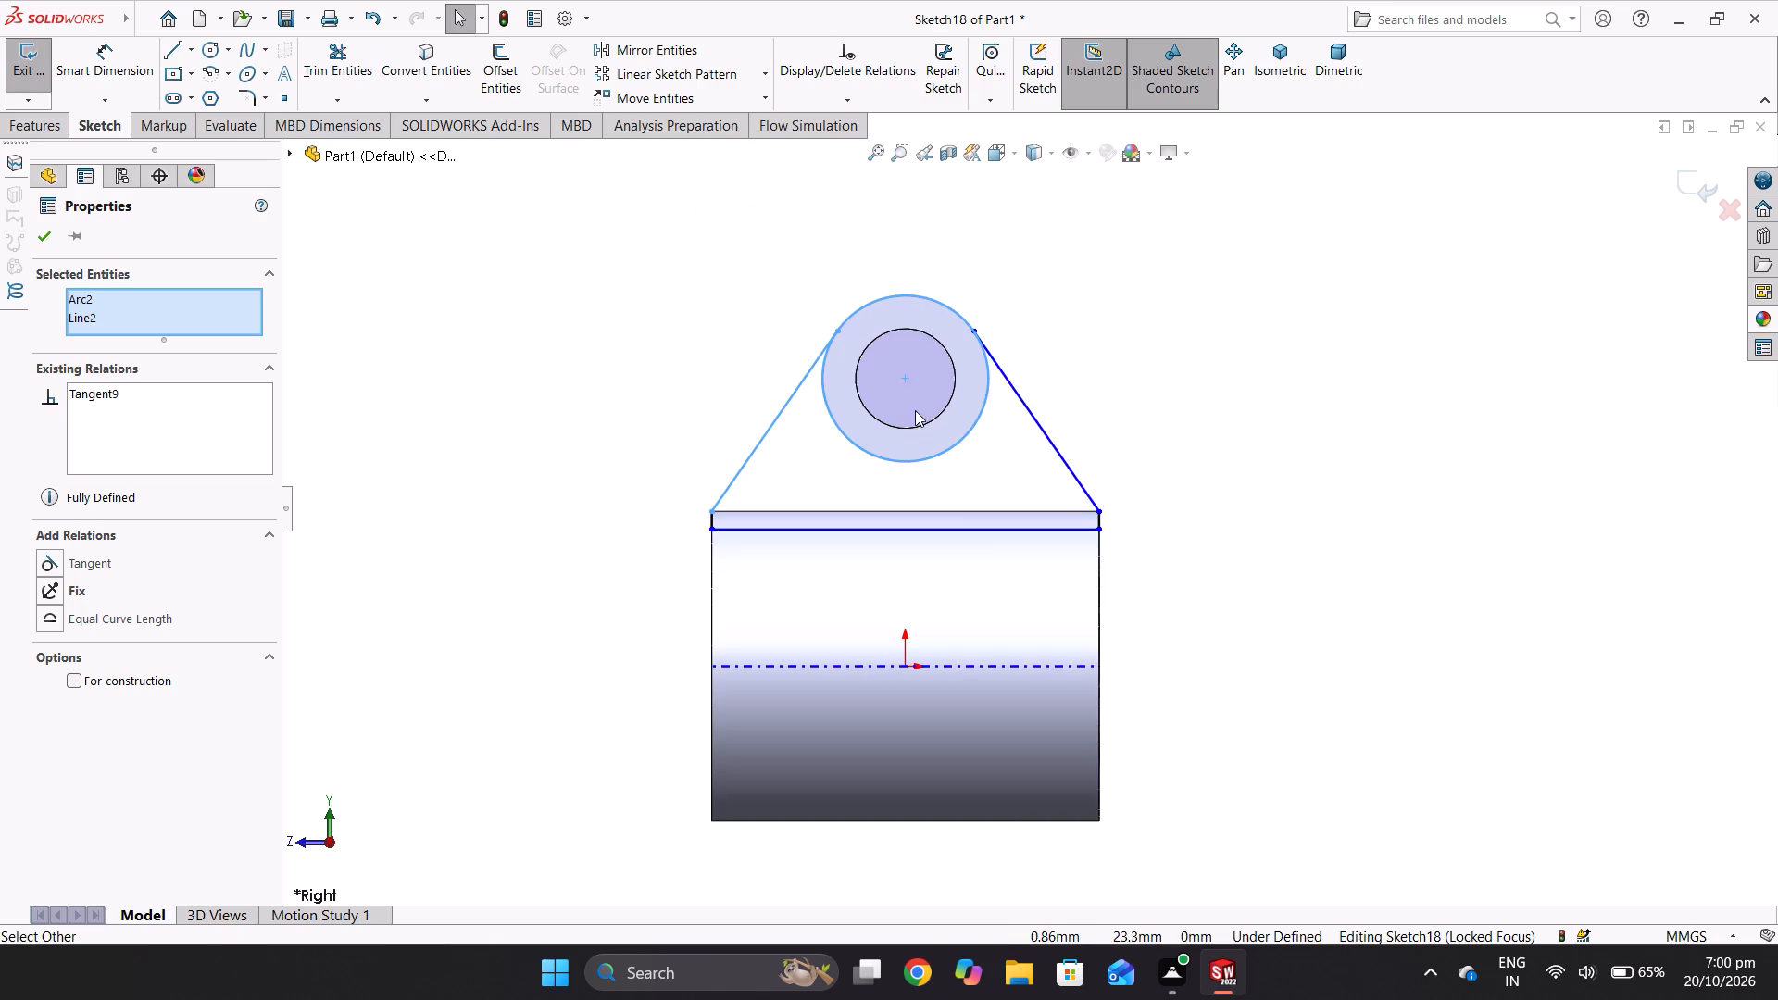
scroll(1029, 549, down, 1)
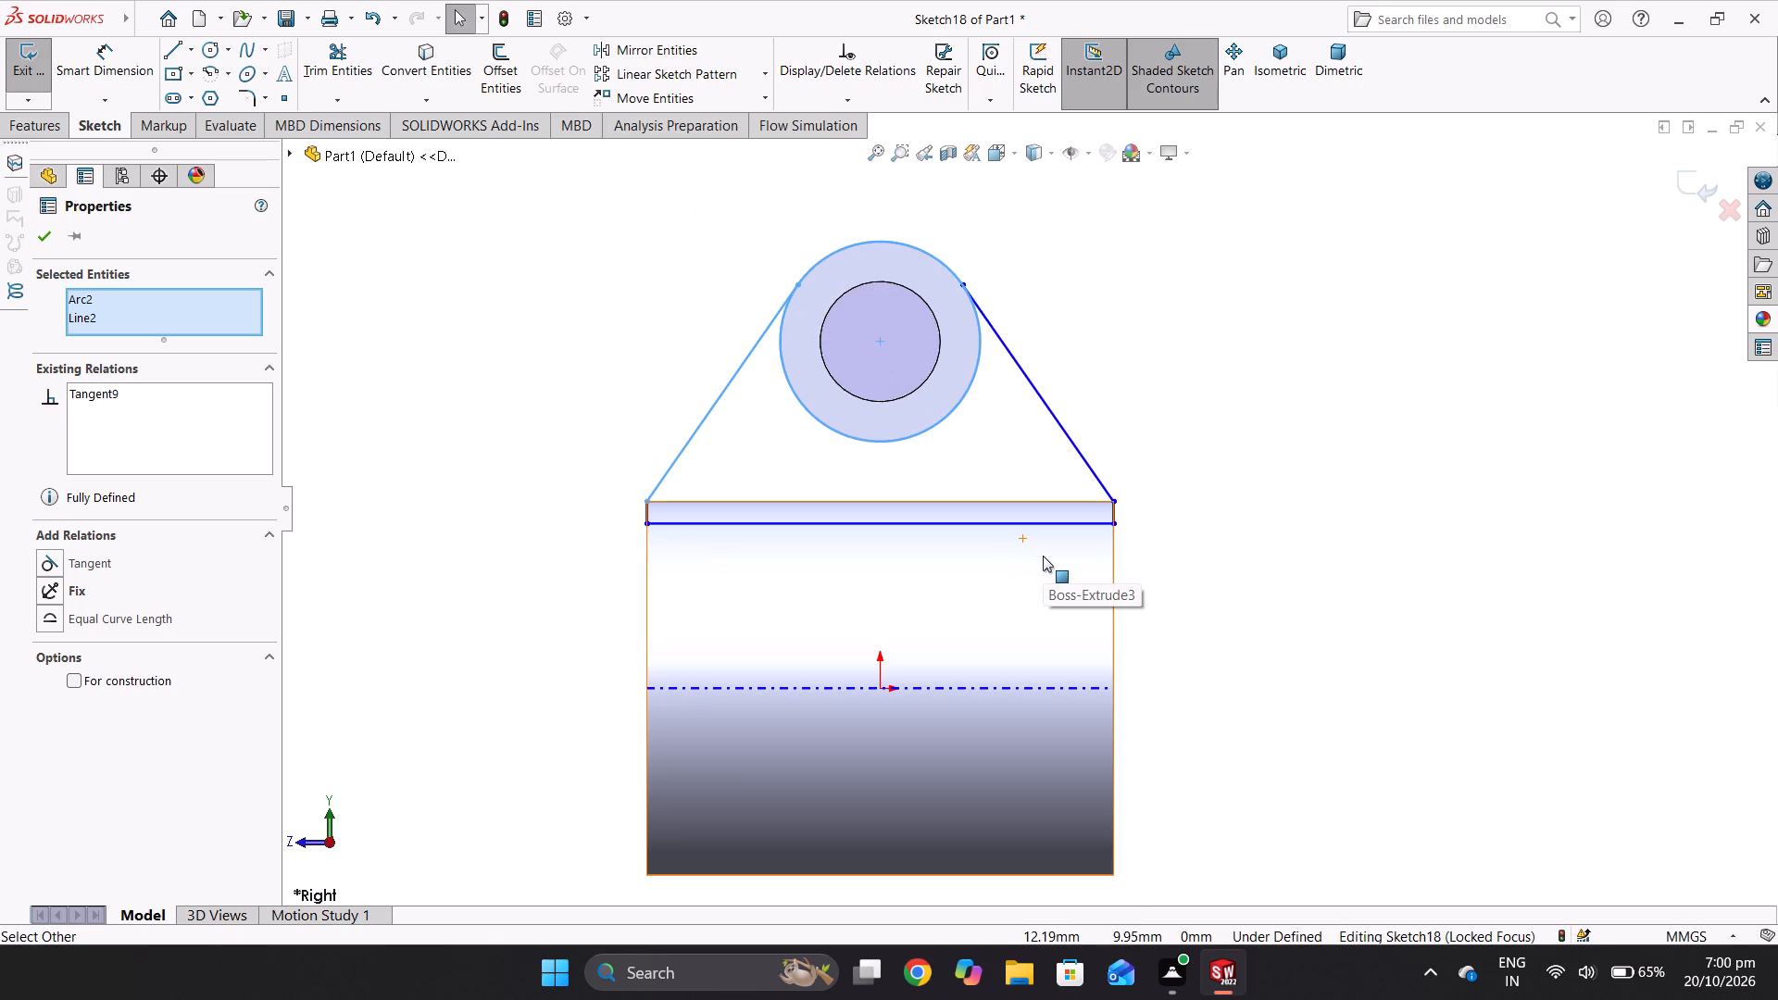
click(115, 69)
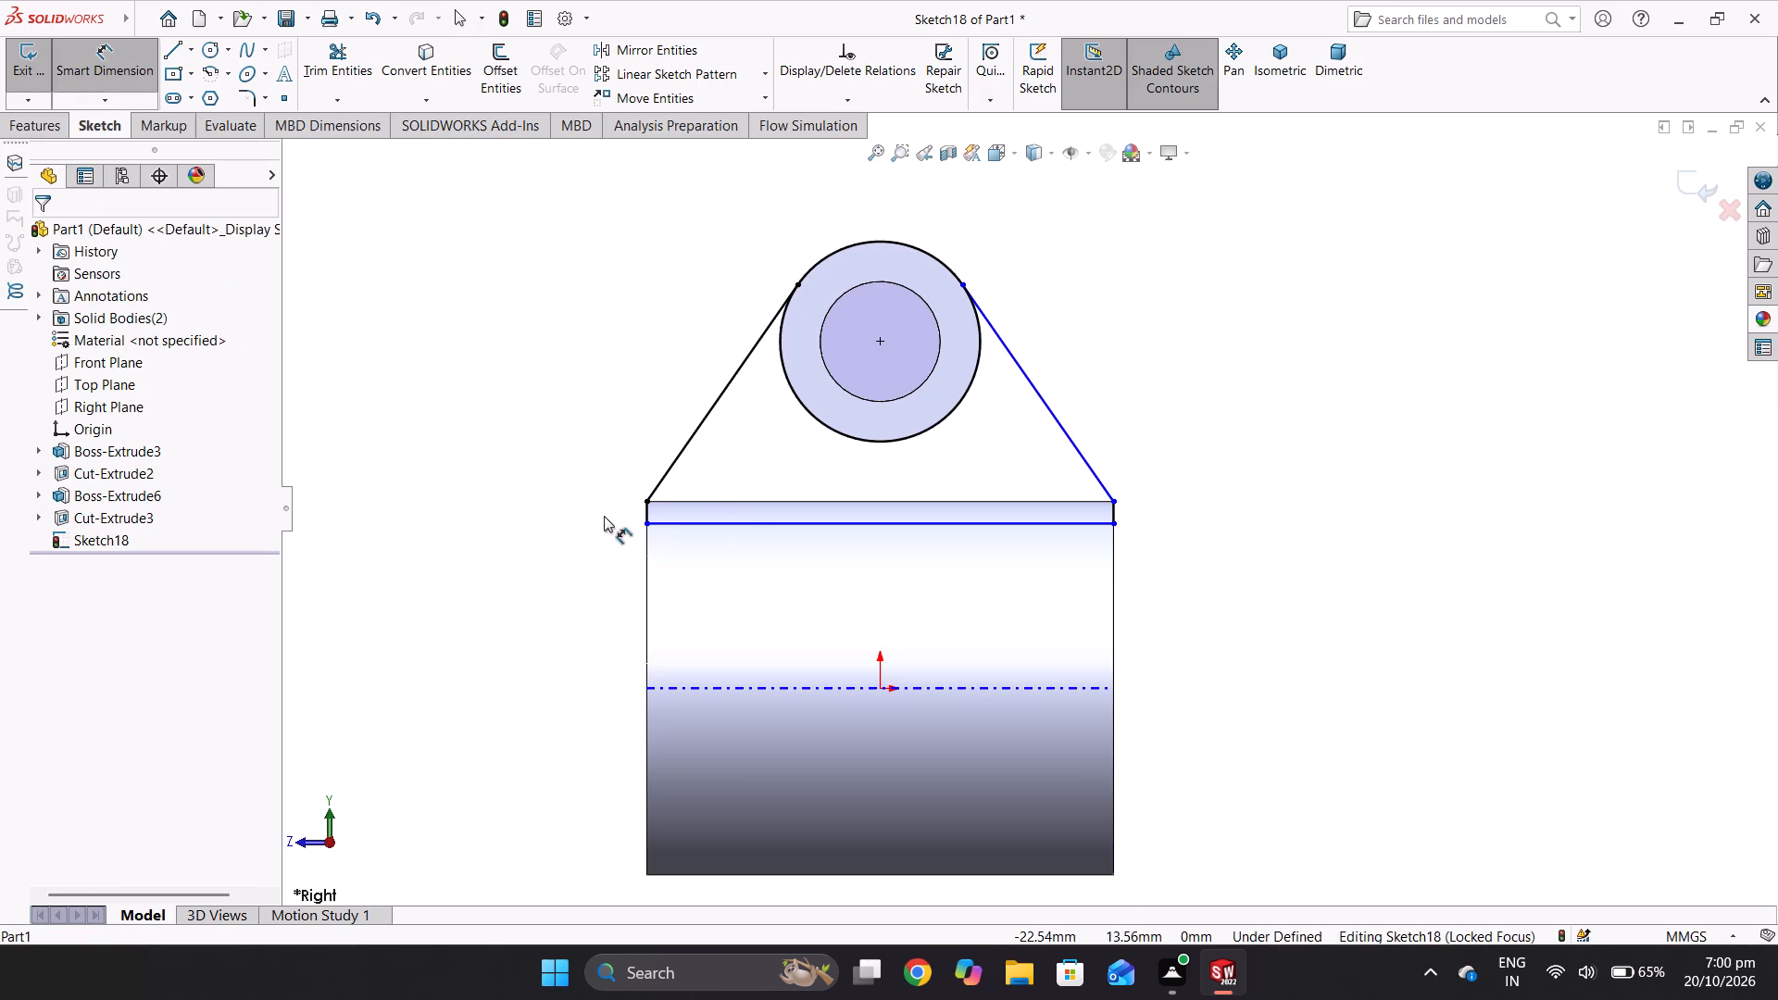
click(646, 513)
click(561, 501)
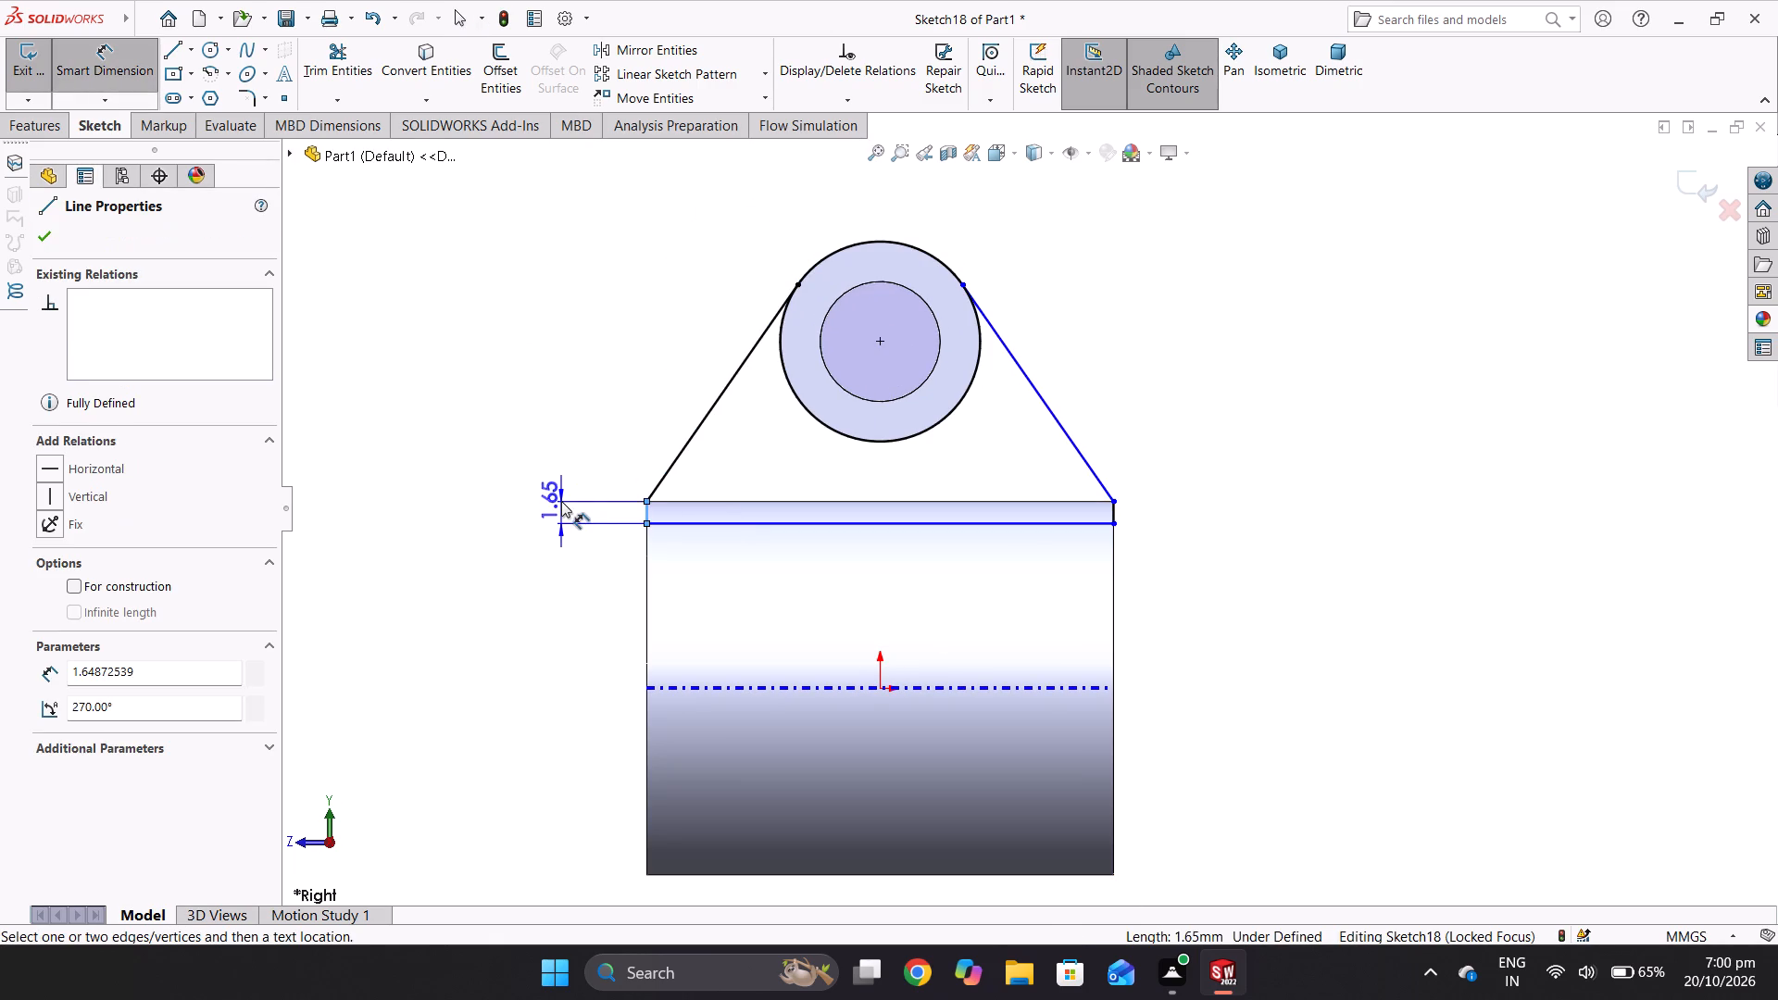
key(1)
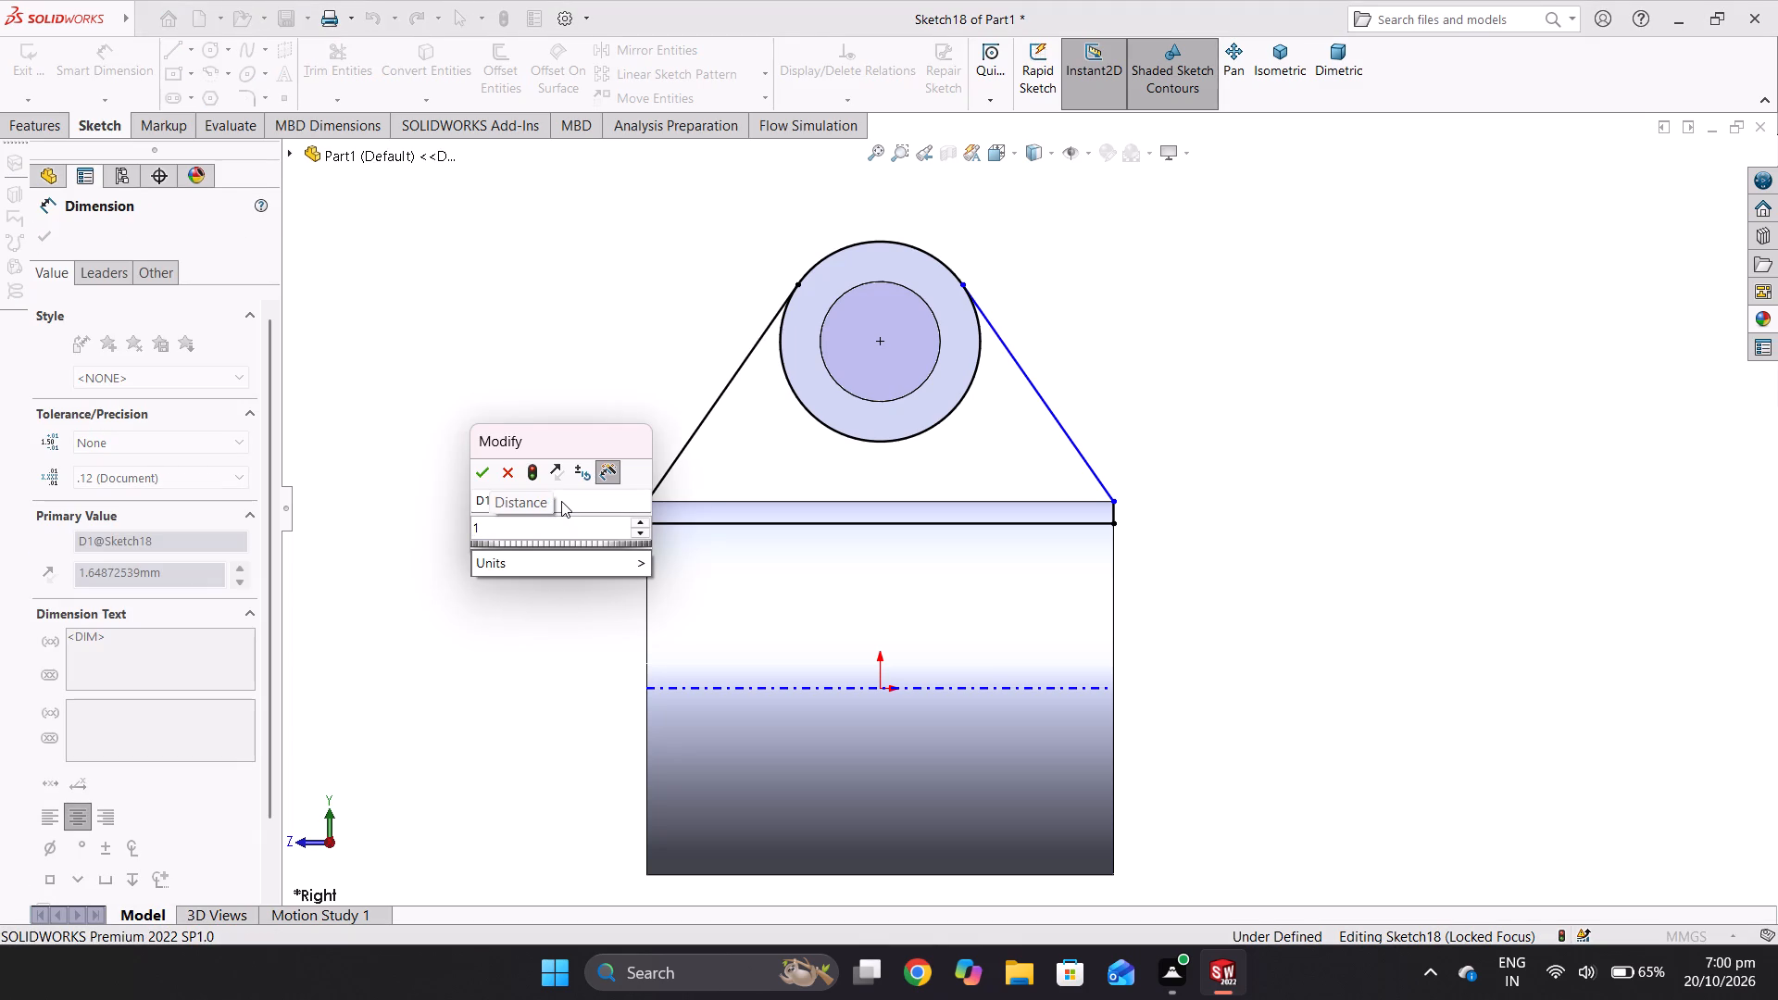
key(Return)
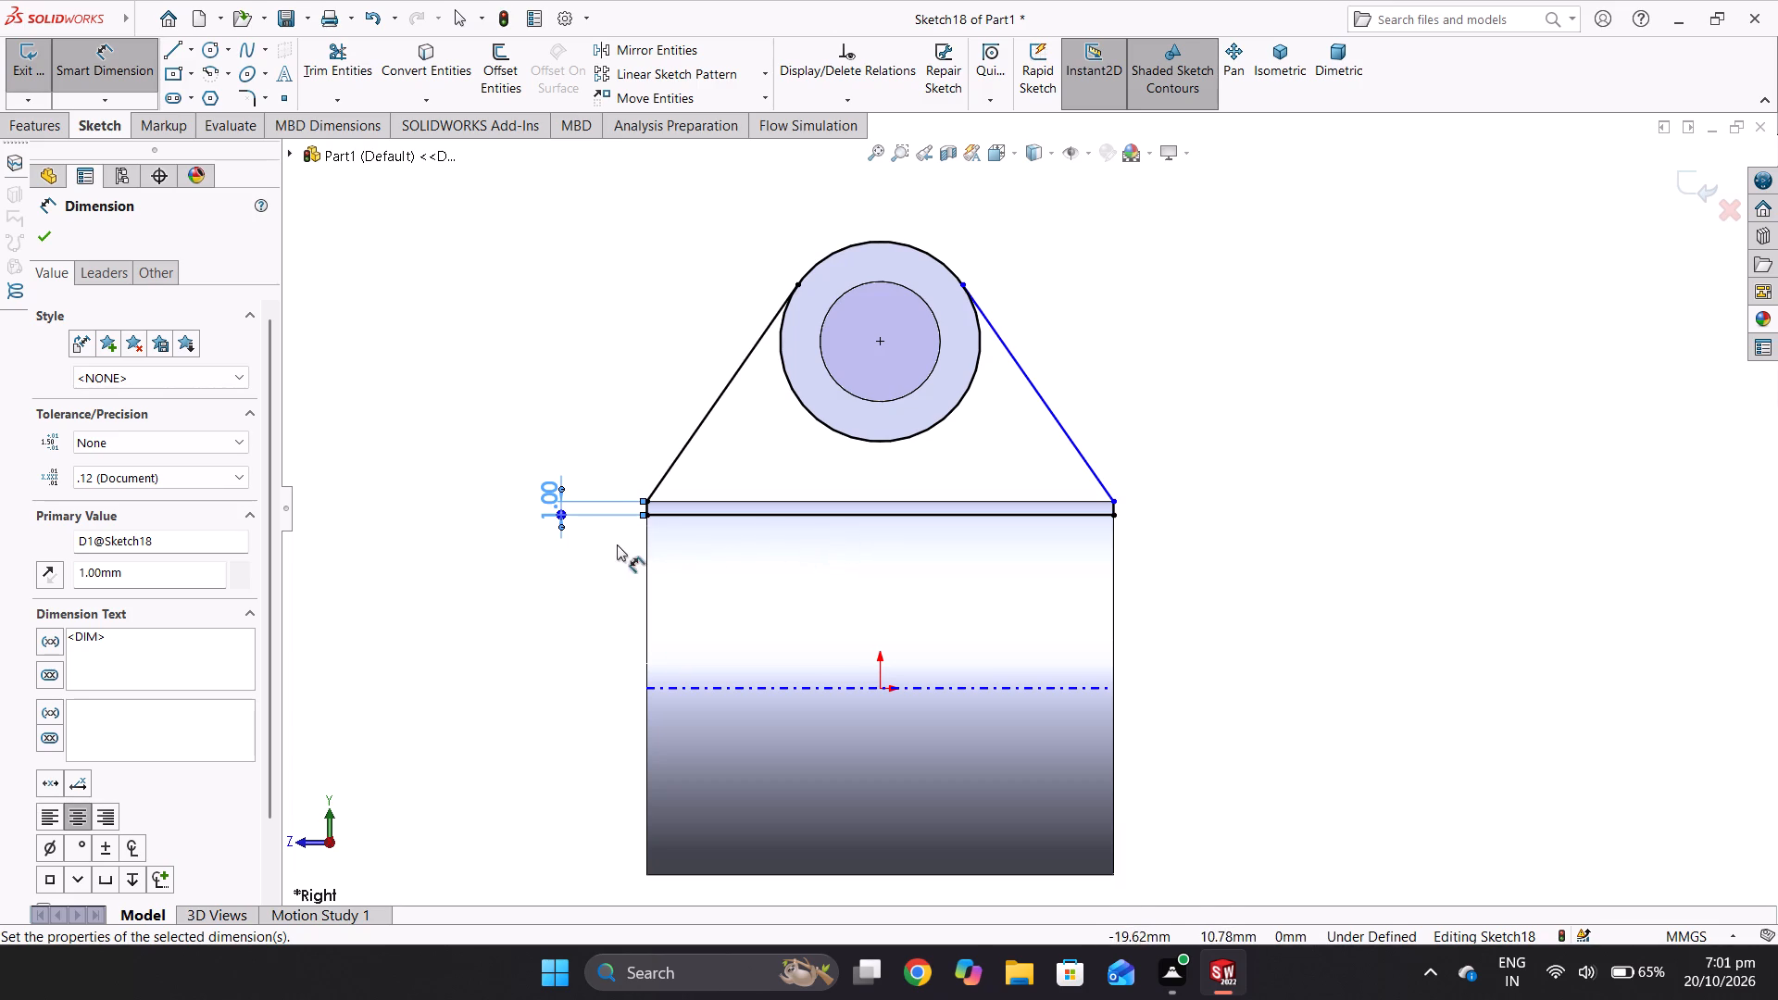
click(44, 238)
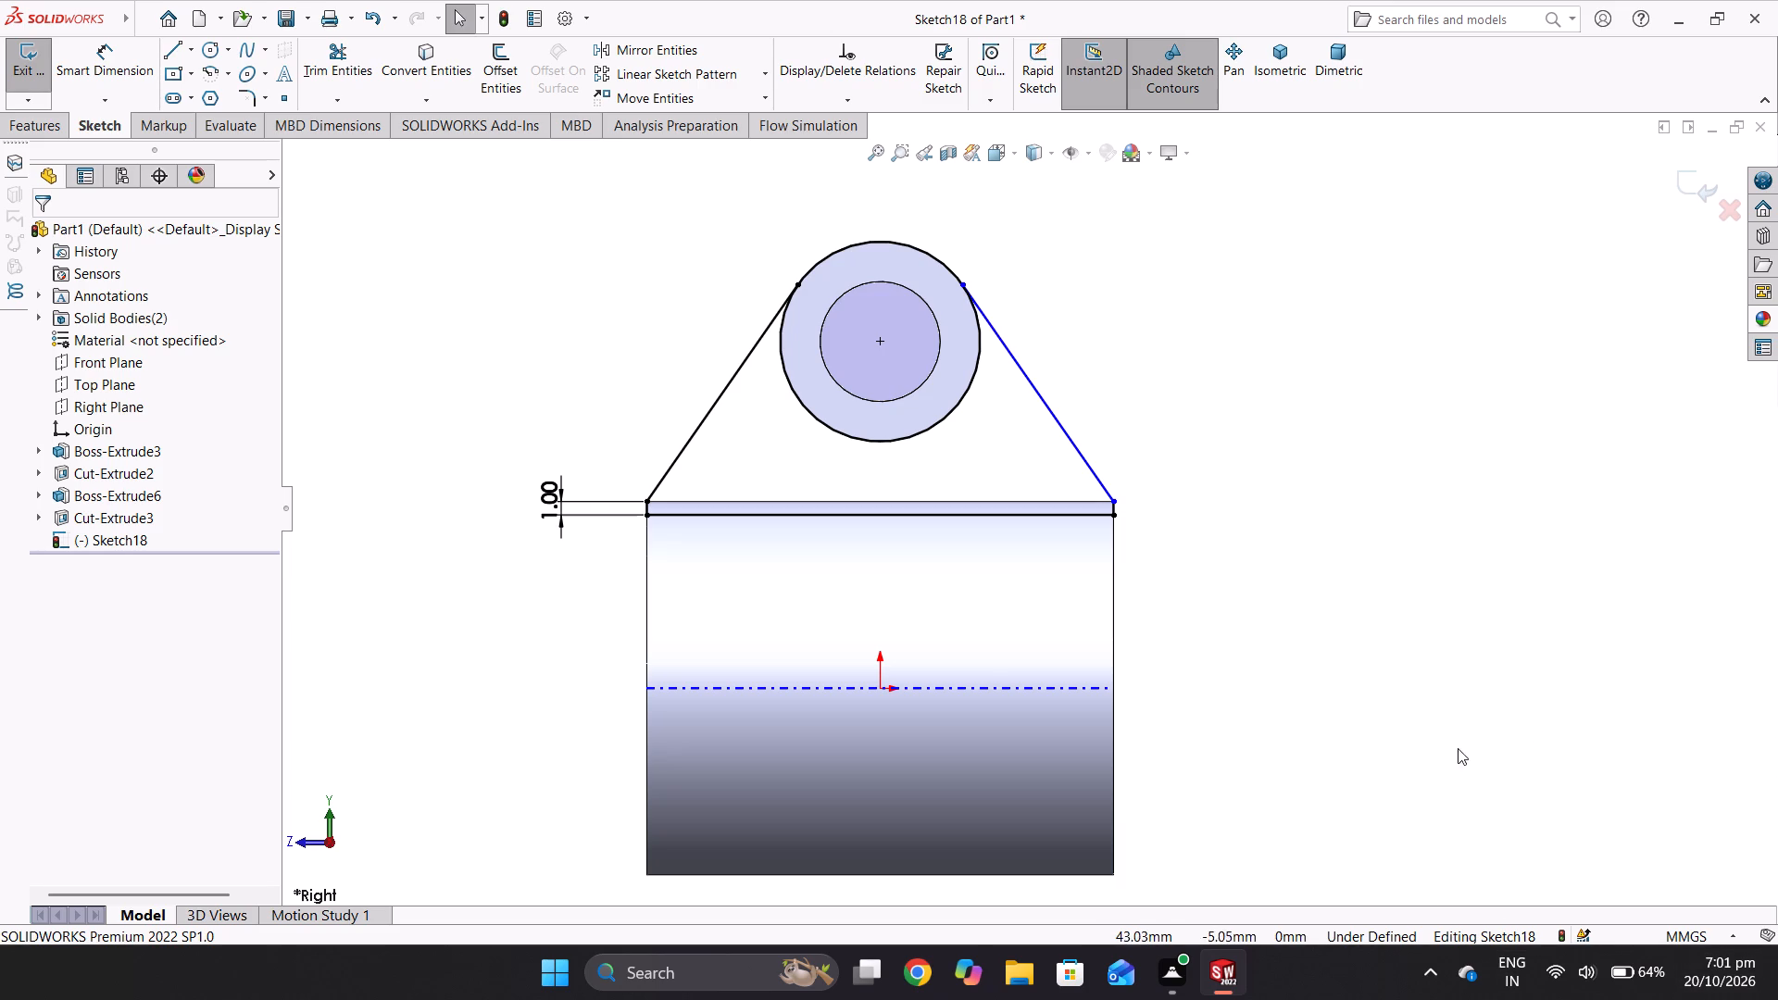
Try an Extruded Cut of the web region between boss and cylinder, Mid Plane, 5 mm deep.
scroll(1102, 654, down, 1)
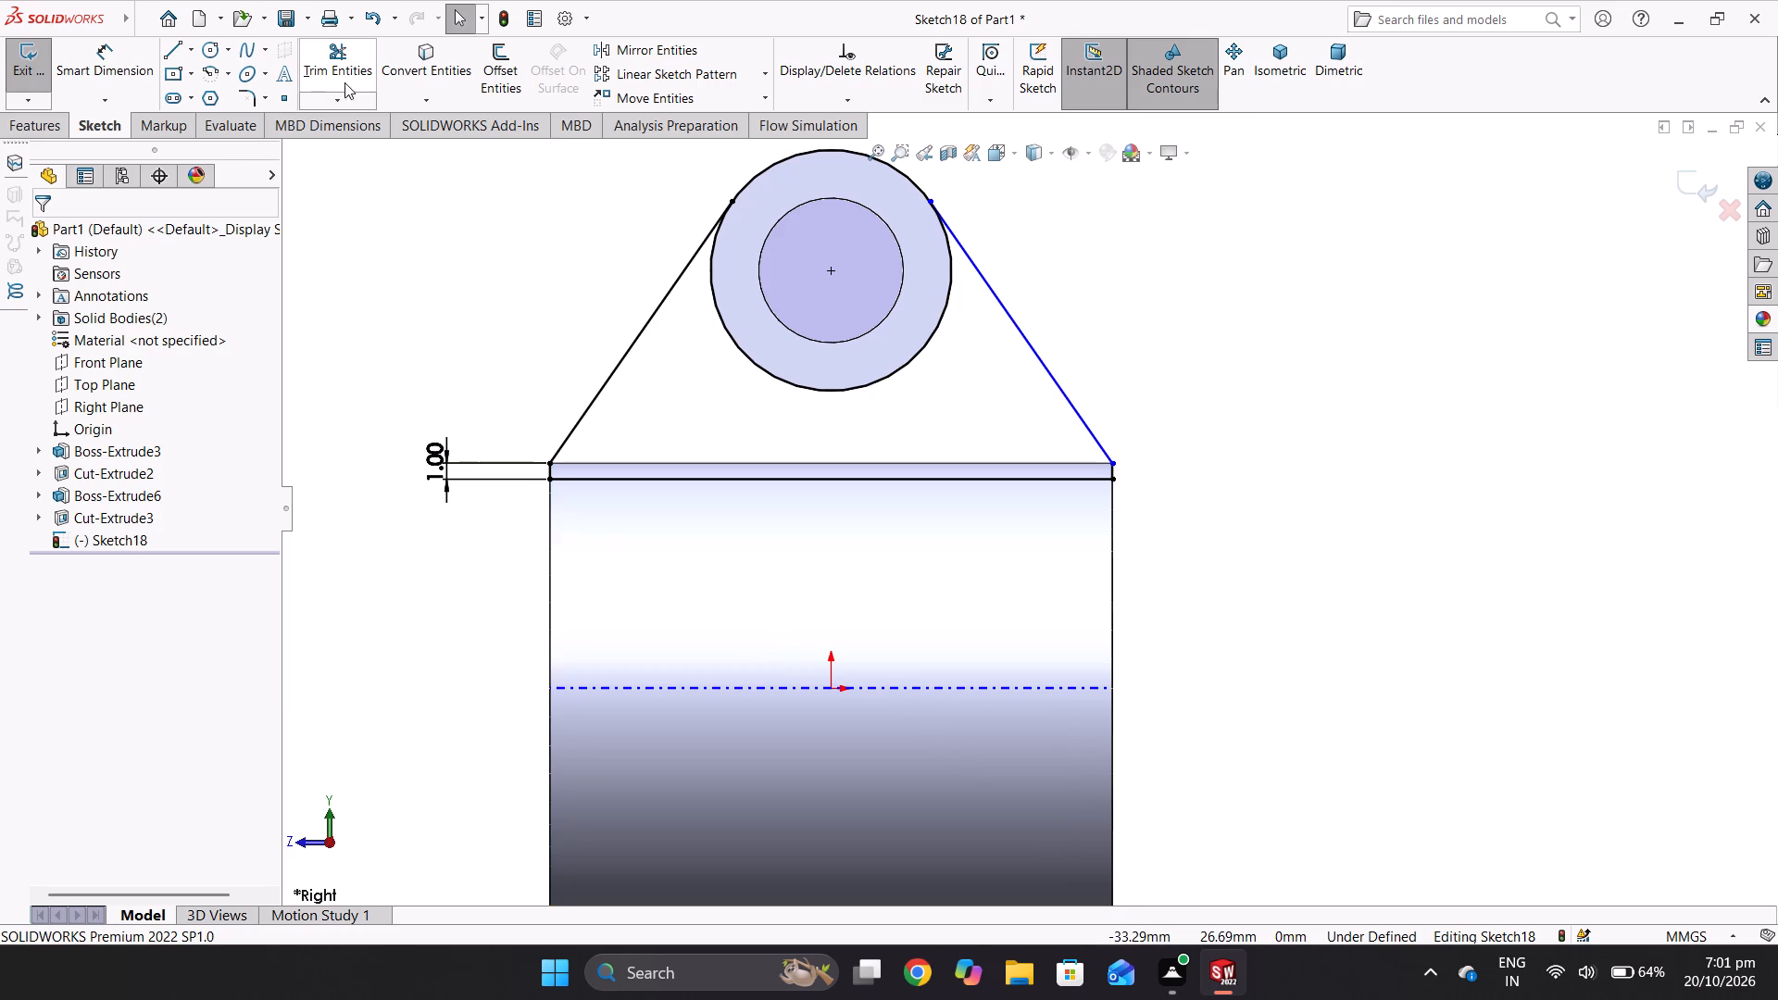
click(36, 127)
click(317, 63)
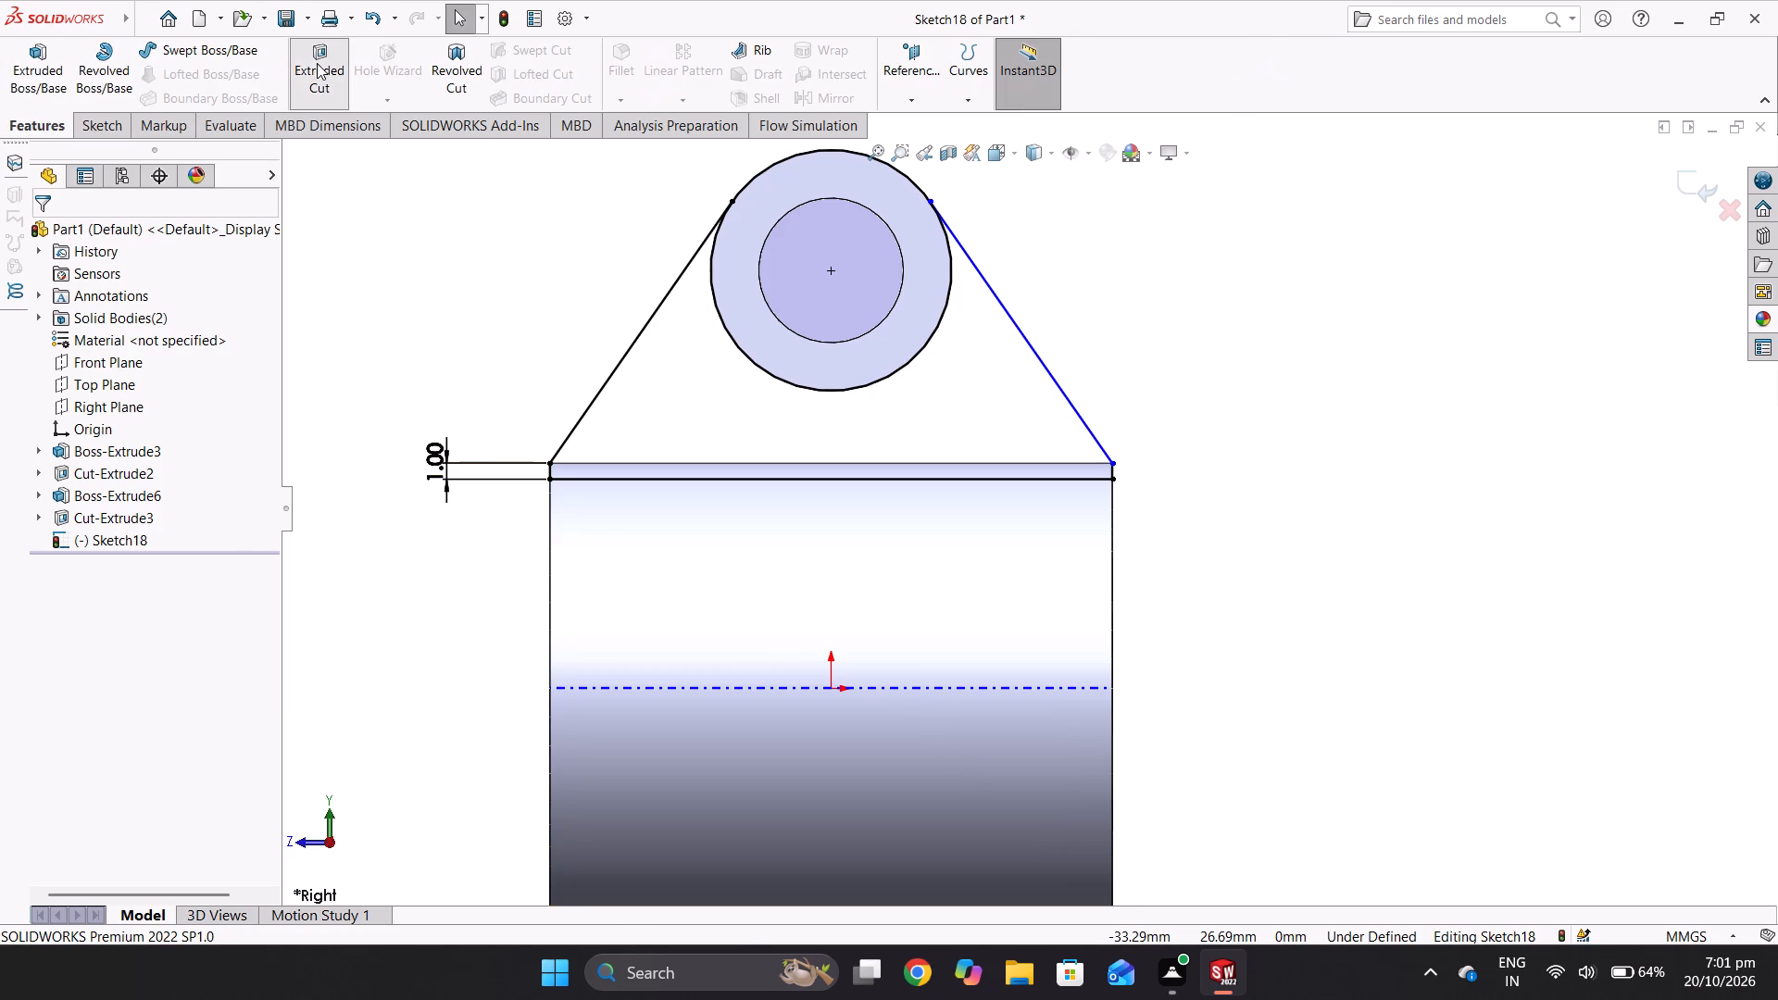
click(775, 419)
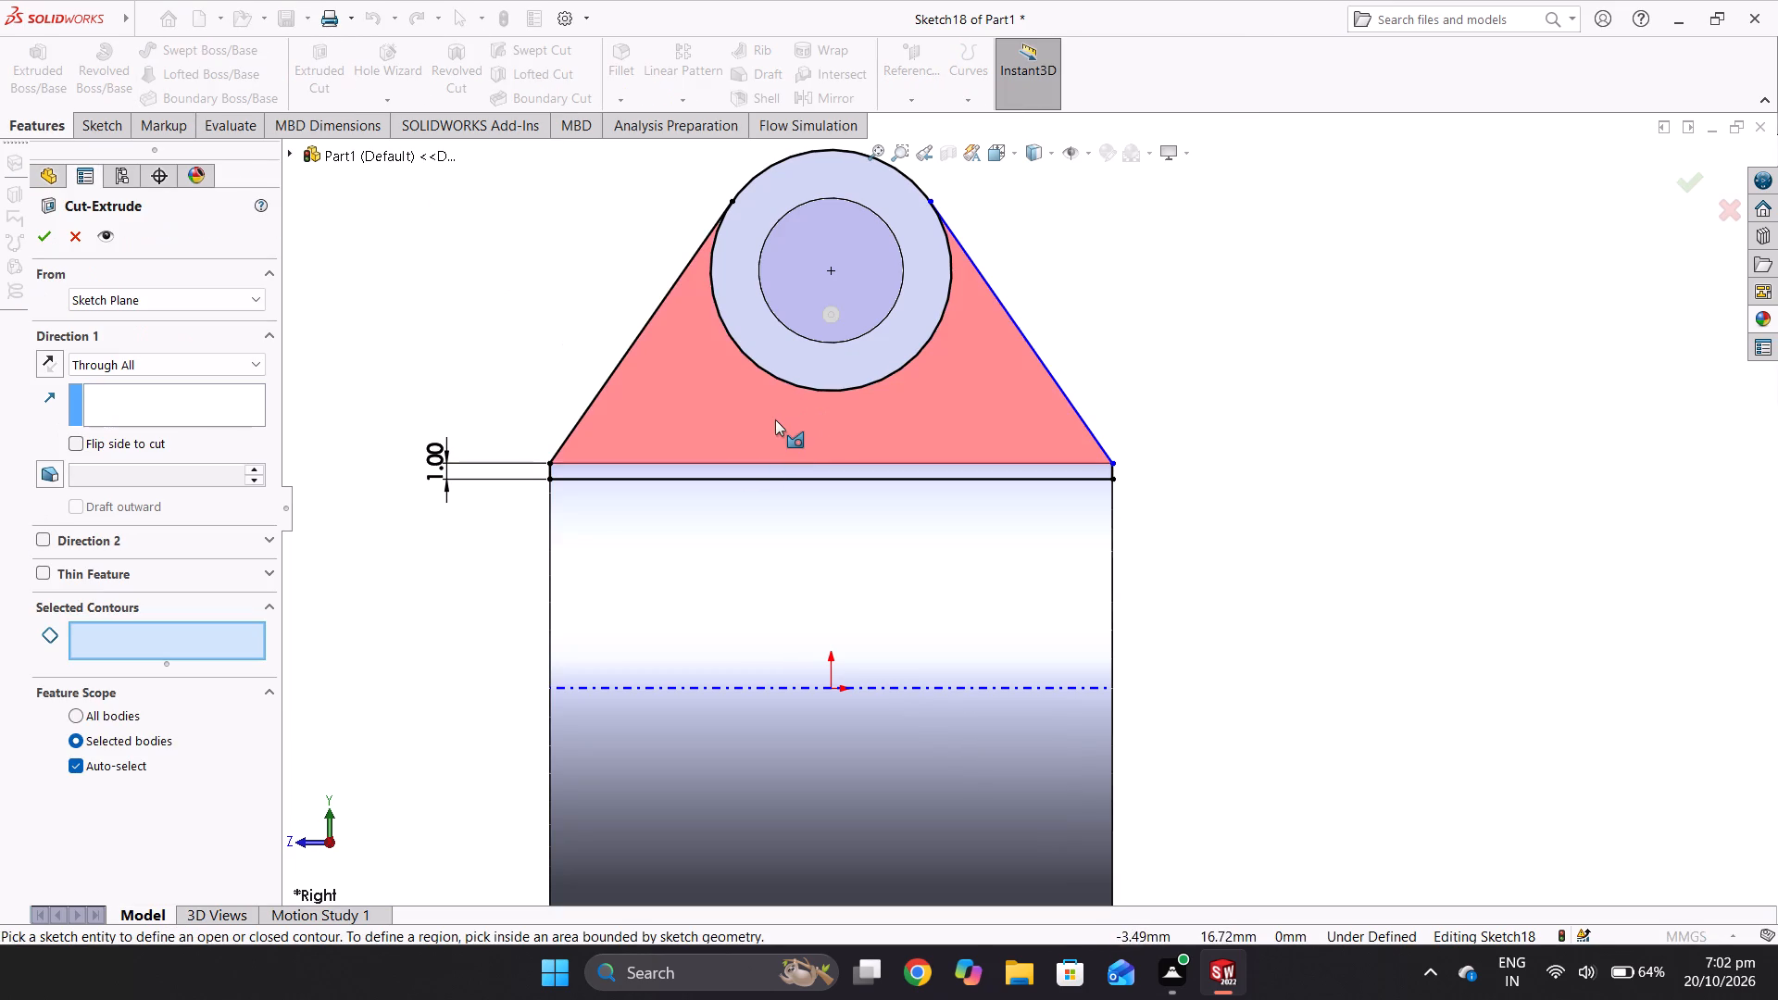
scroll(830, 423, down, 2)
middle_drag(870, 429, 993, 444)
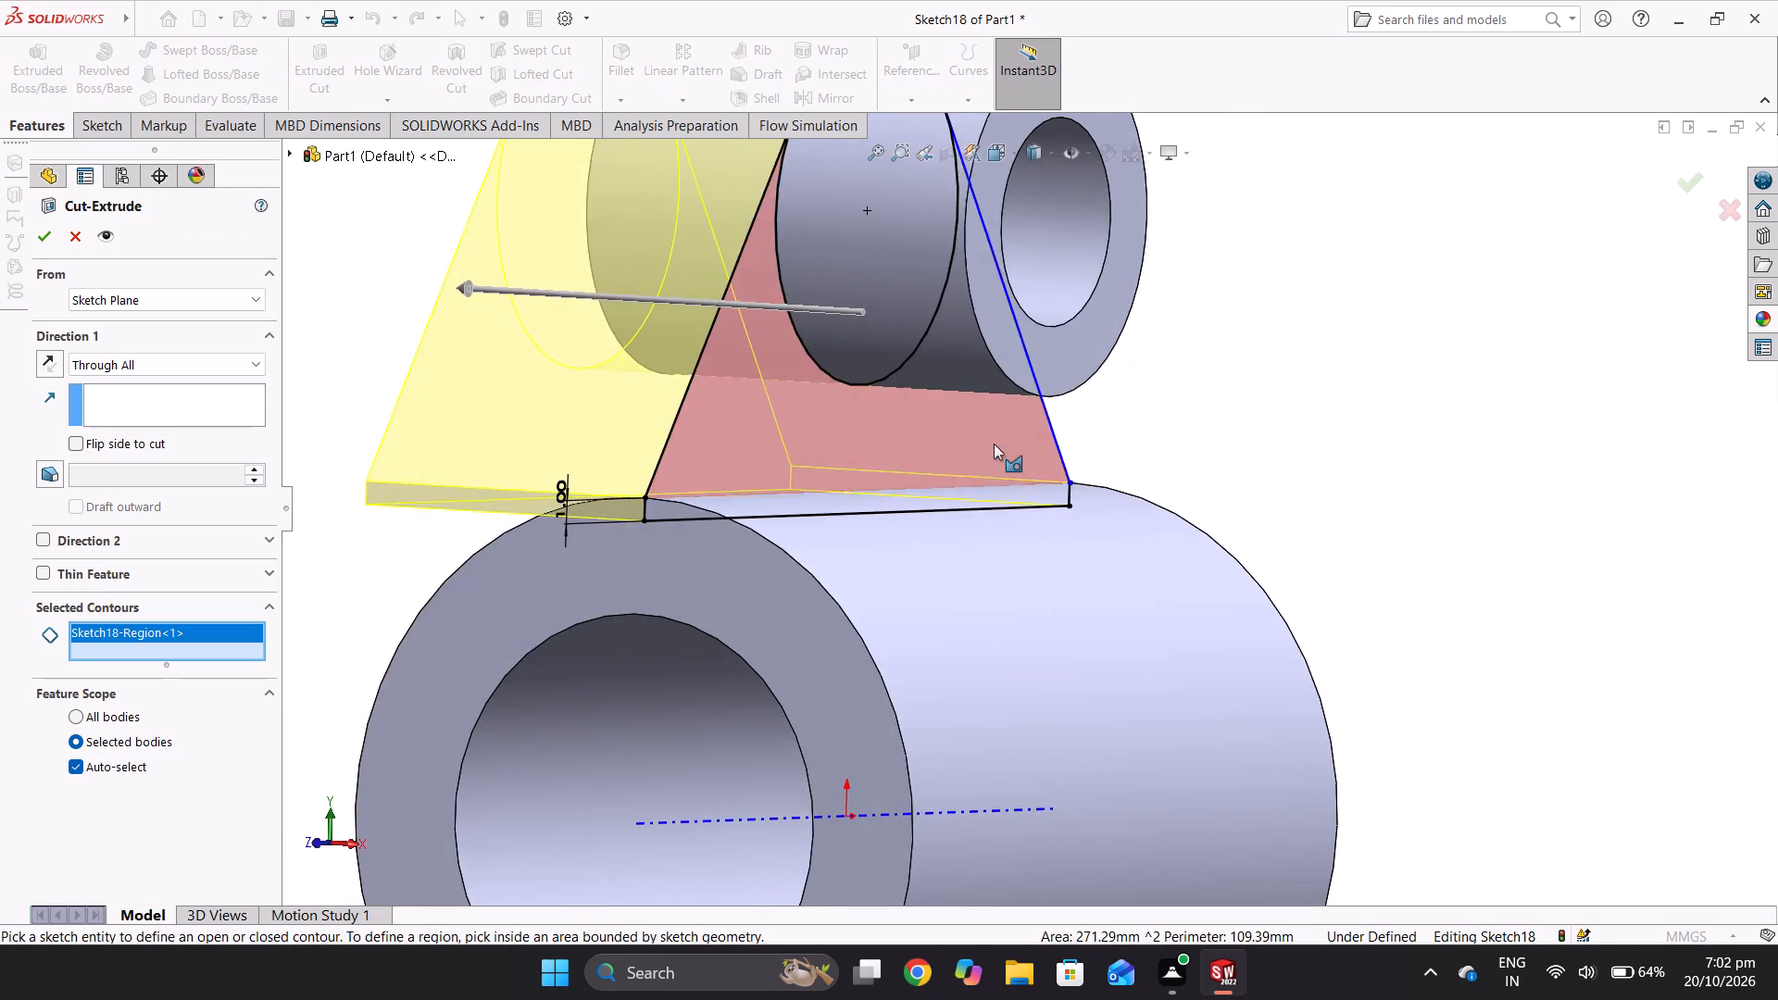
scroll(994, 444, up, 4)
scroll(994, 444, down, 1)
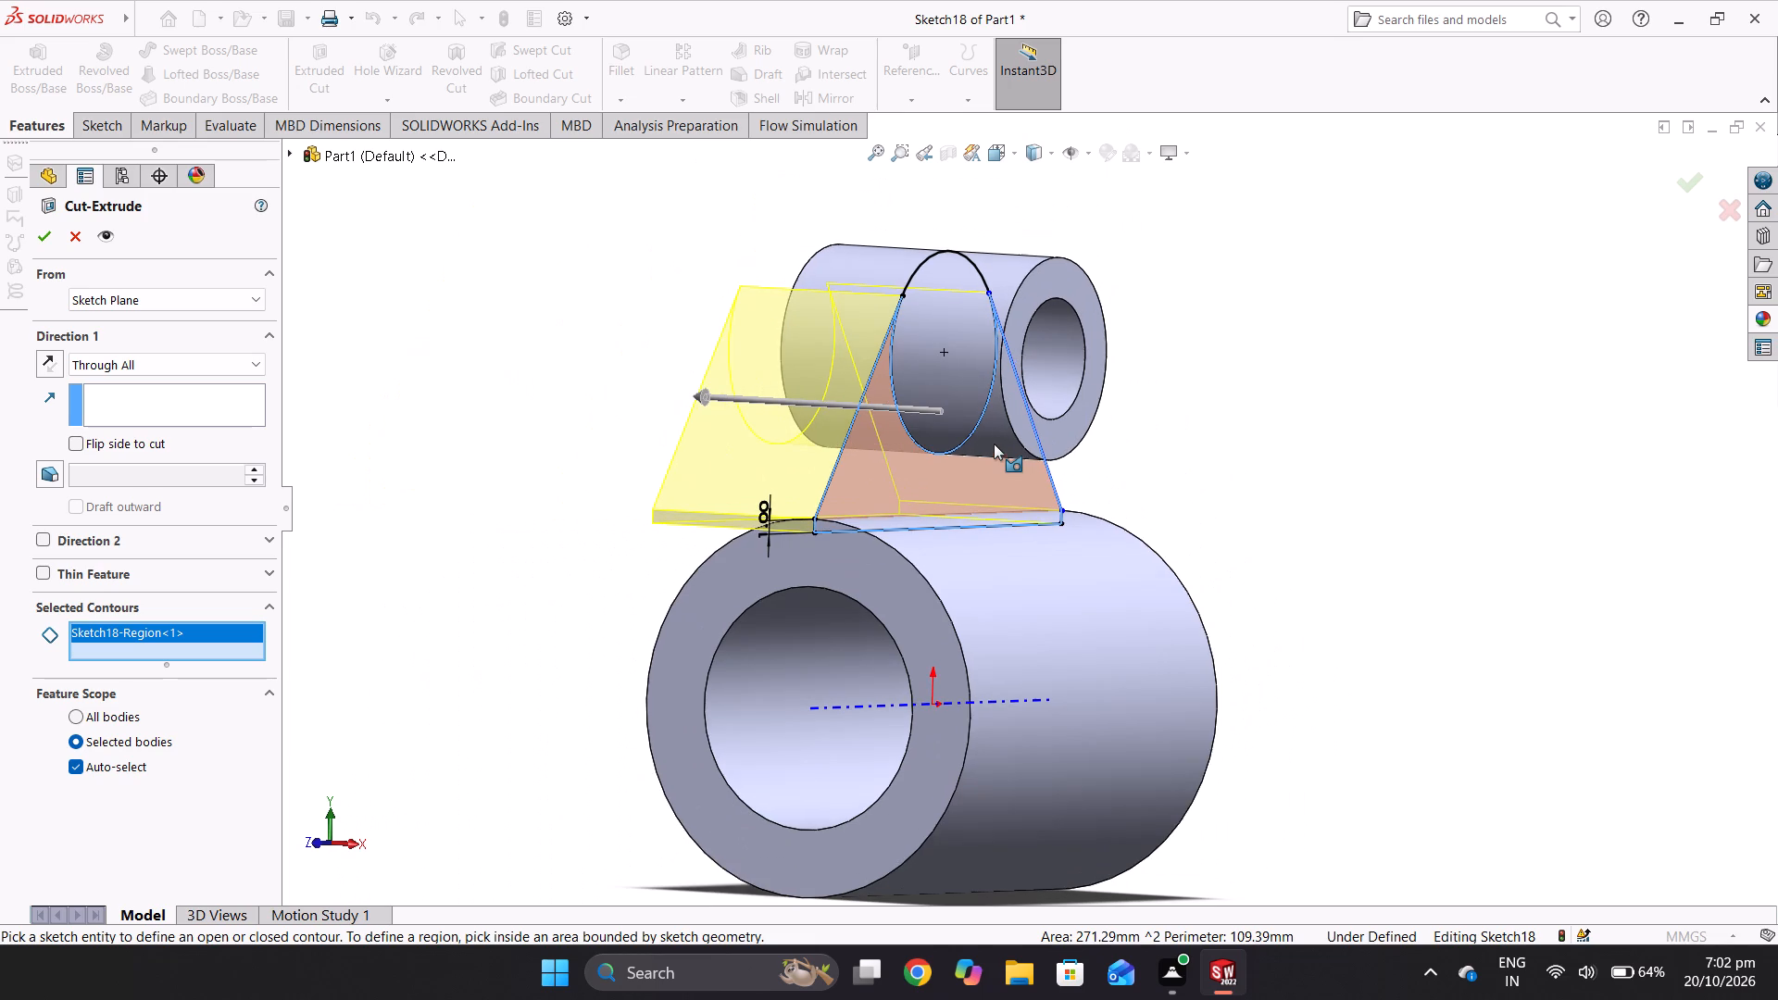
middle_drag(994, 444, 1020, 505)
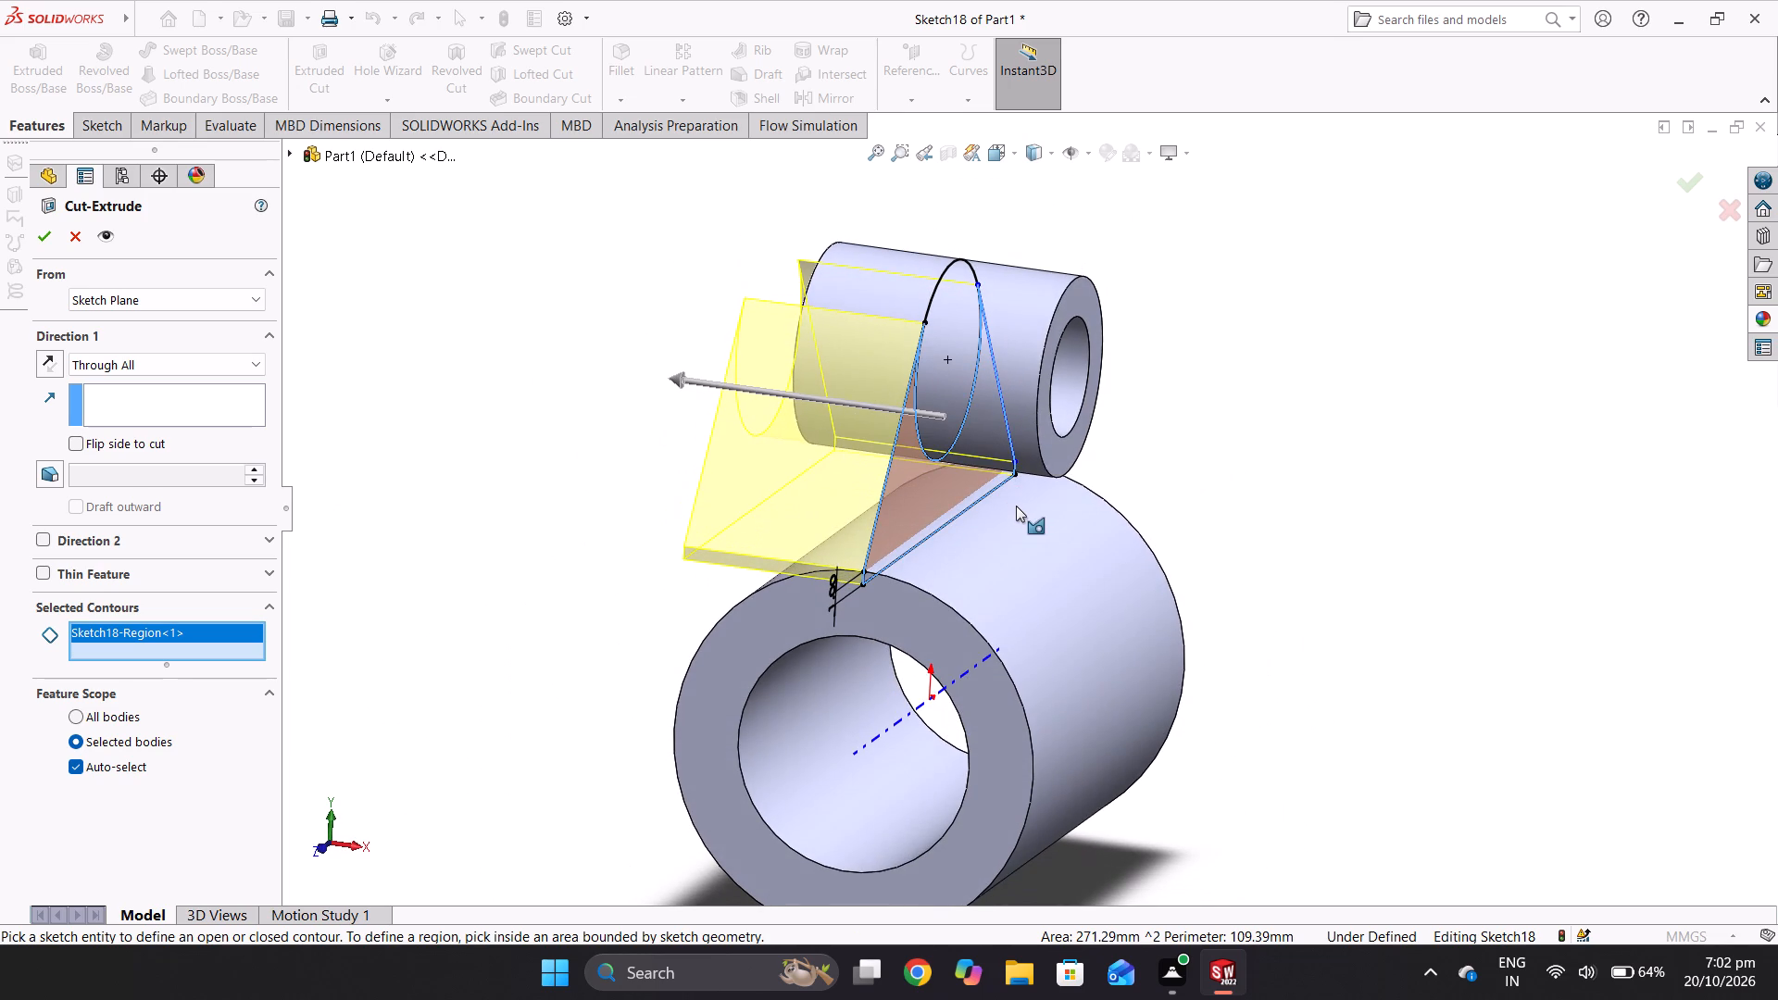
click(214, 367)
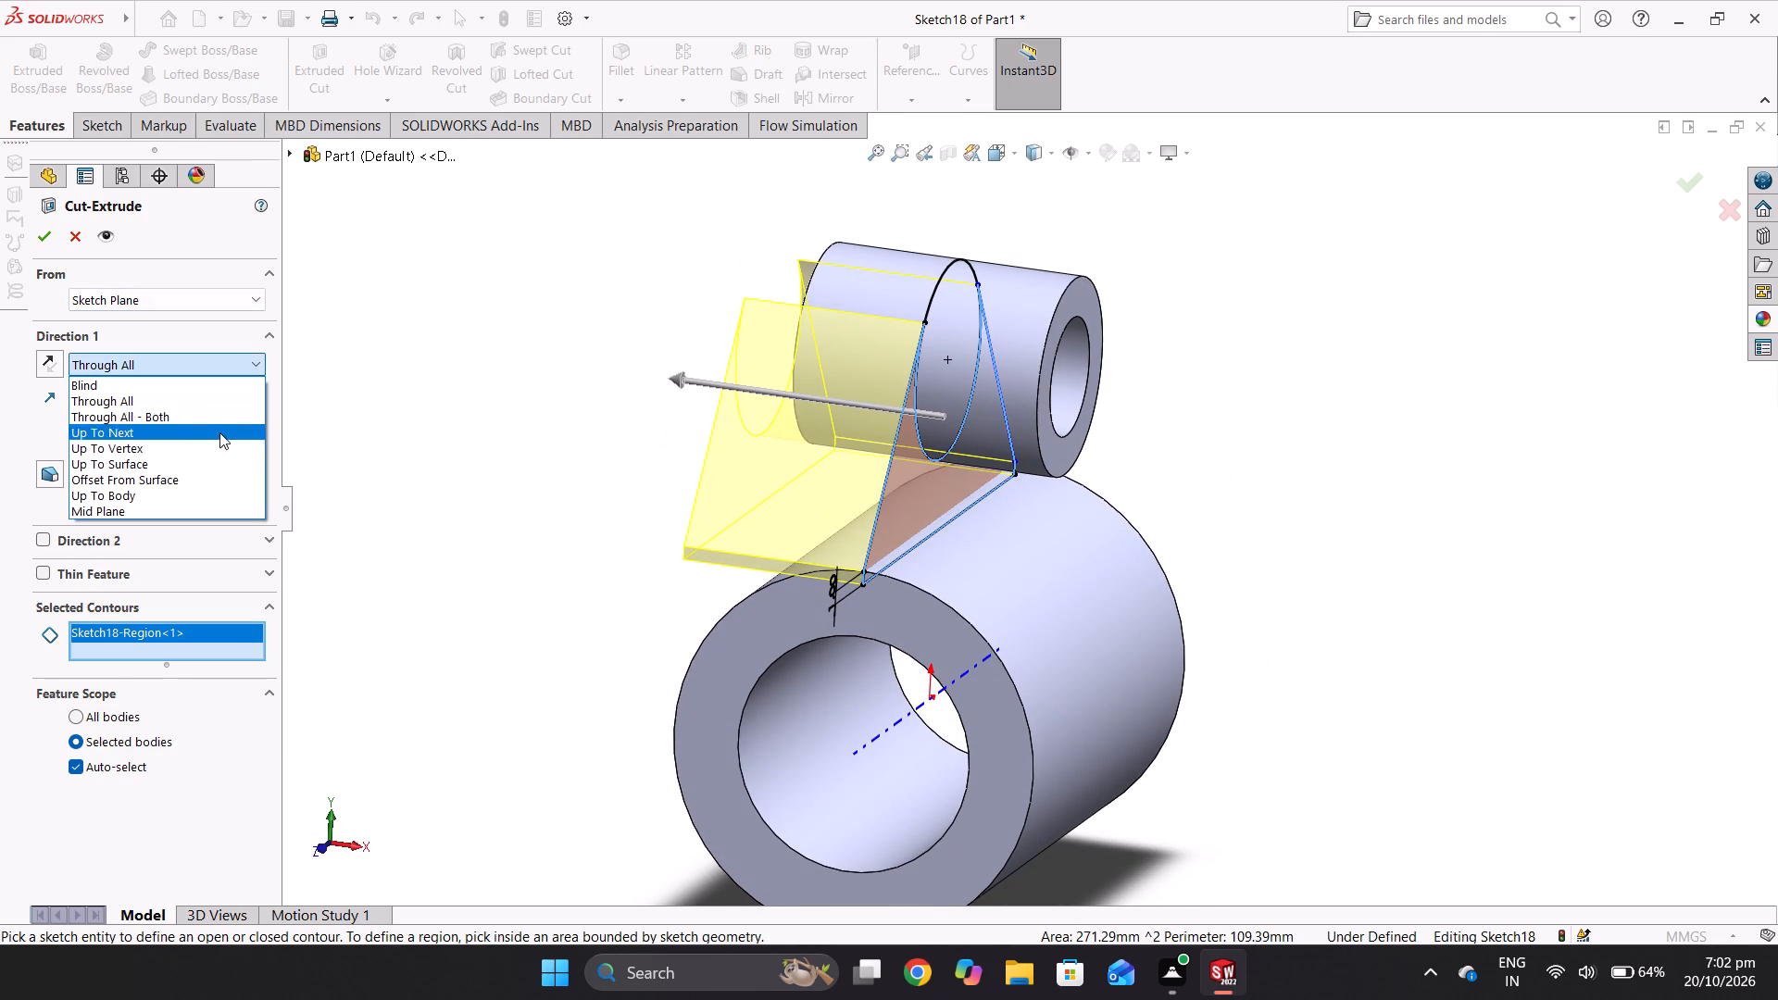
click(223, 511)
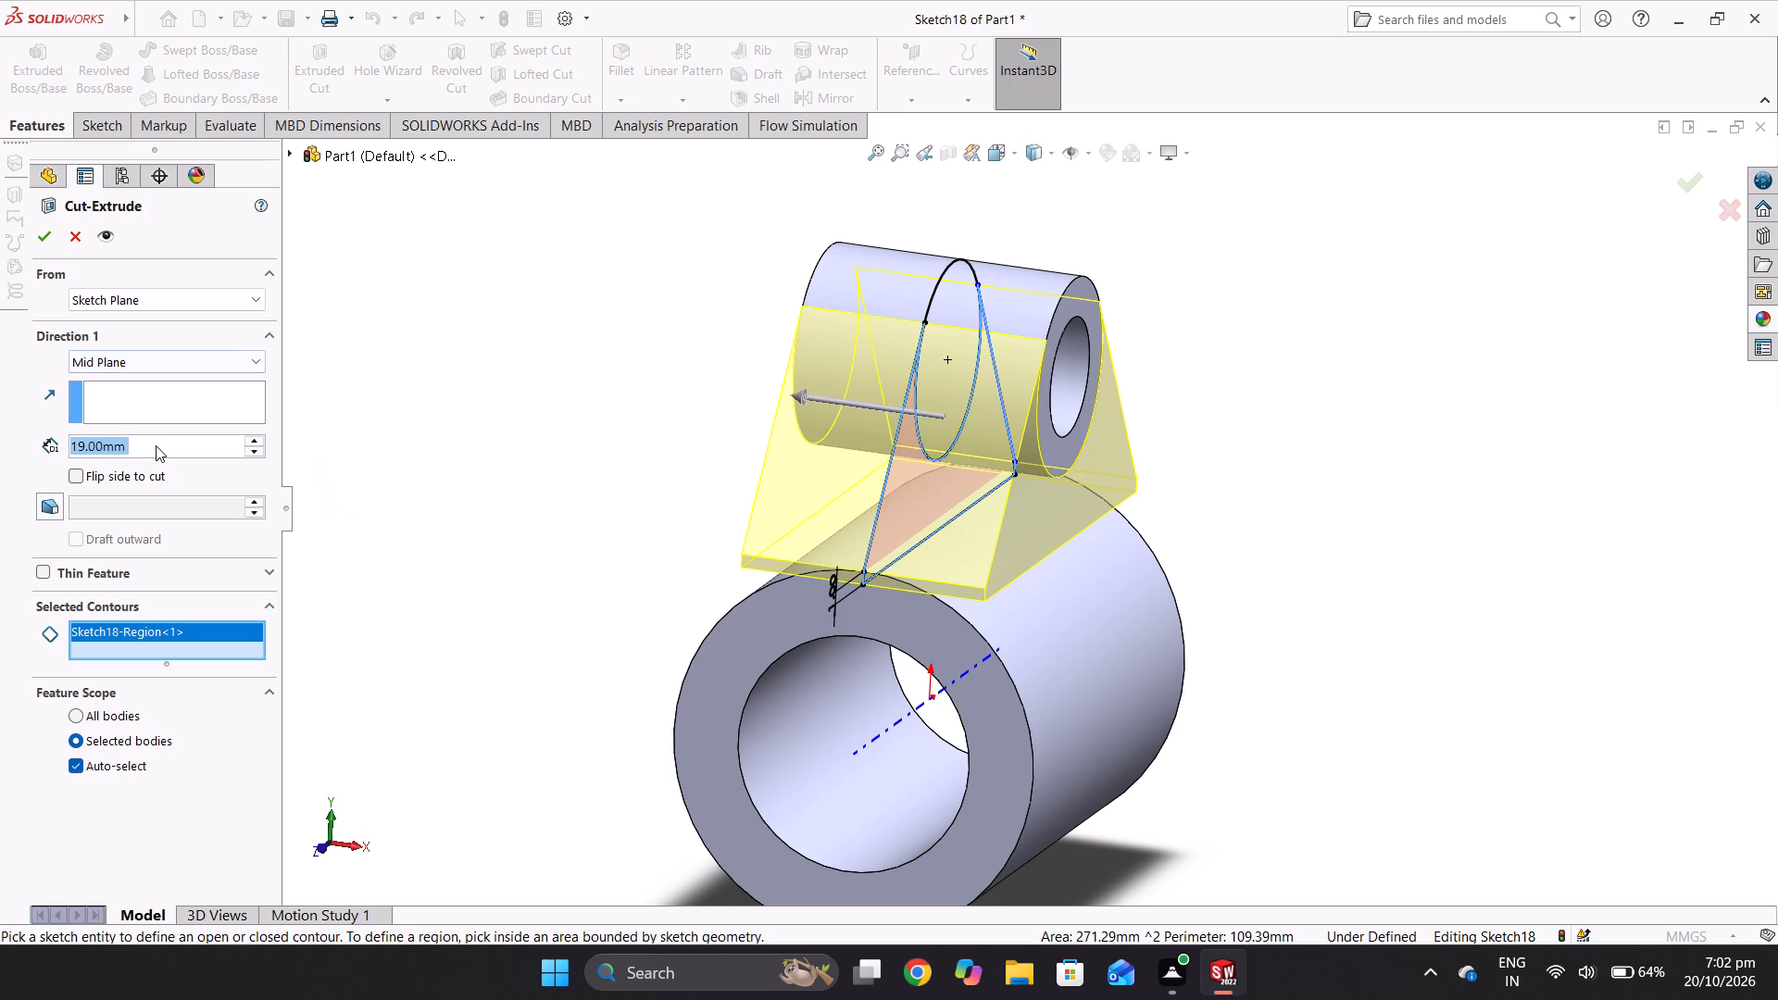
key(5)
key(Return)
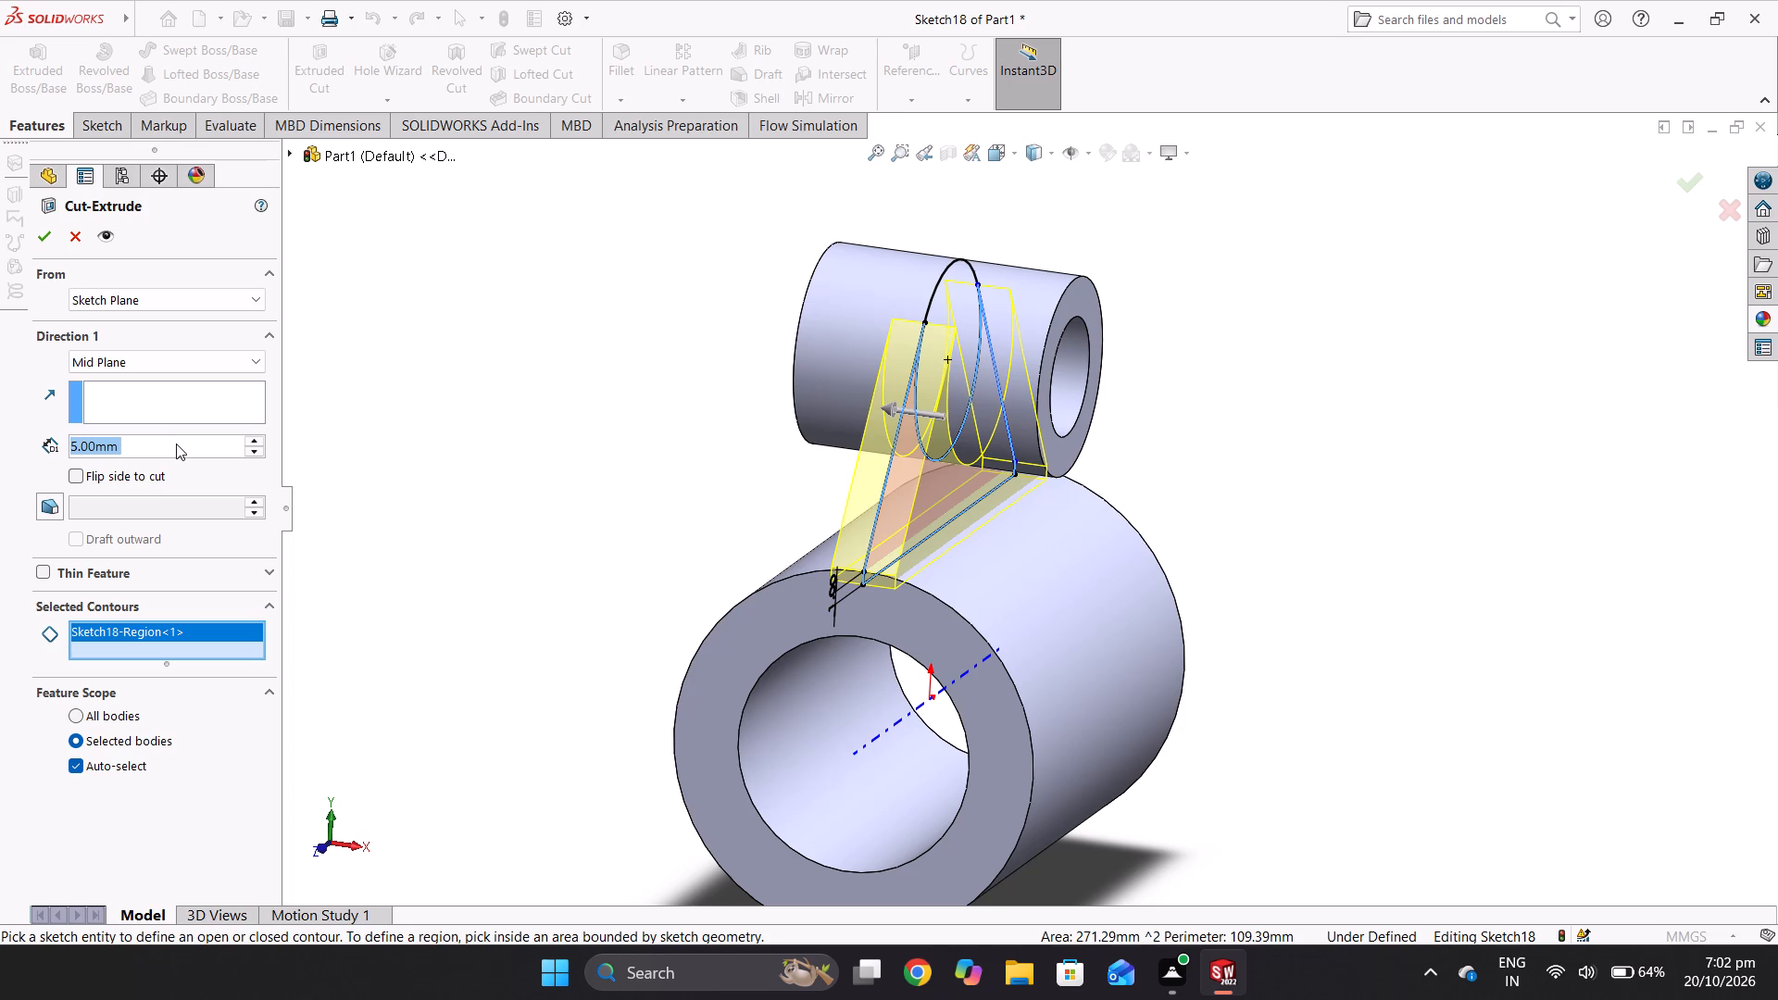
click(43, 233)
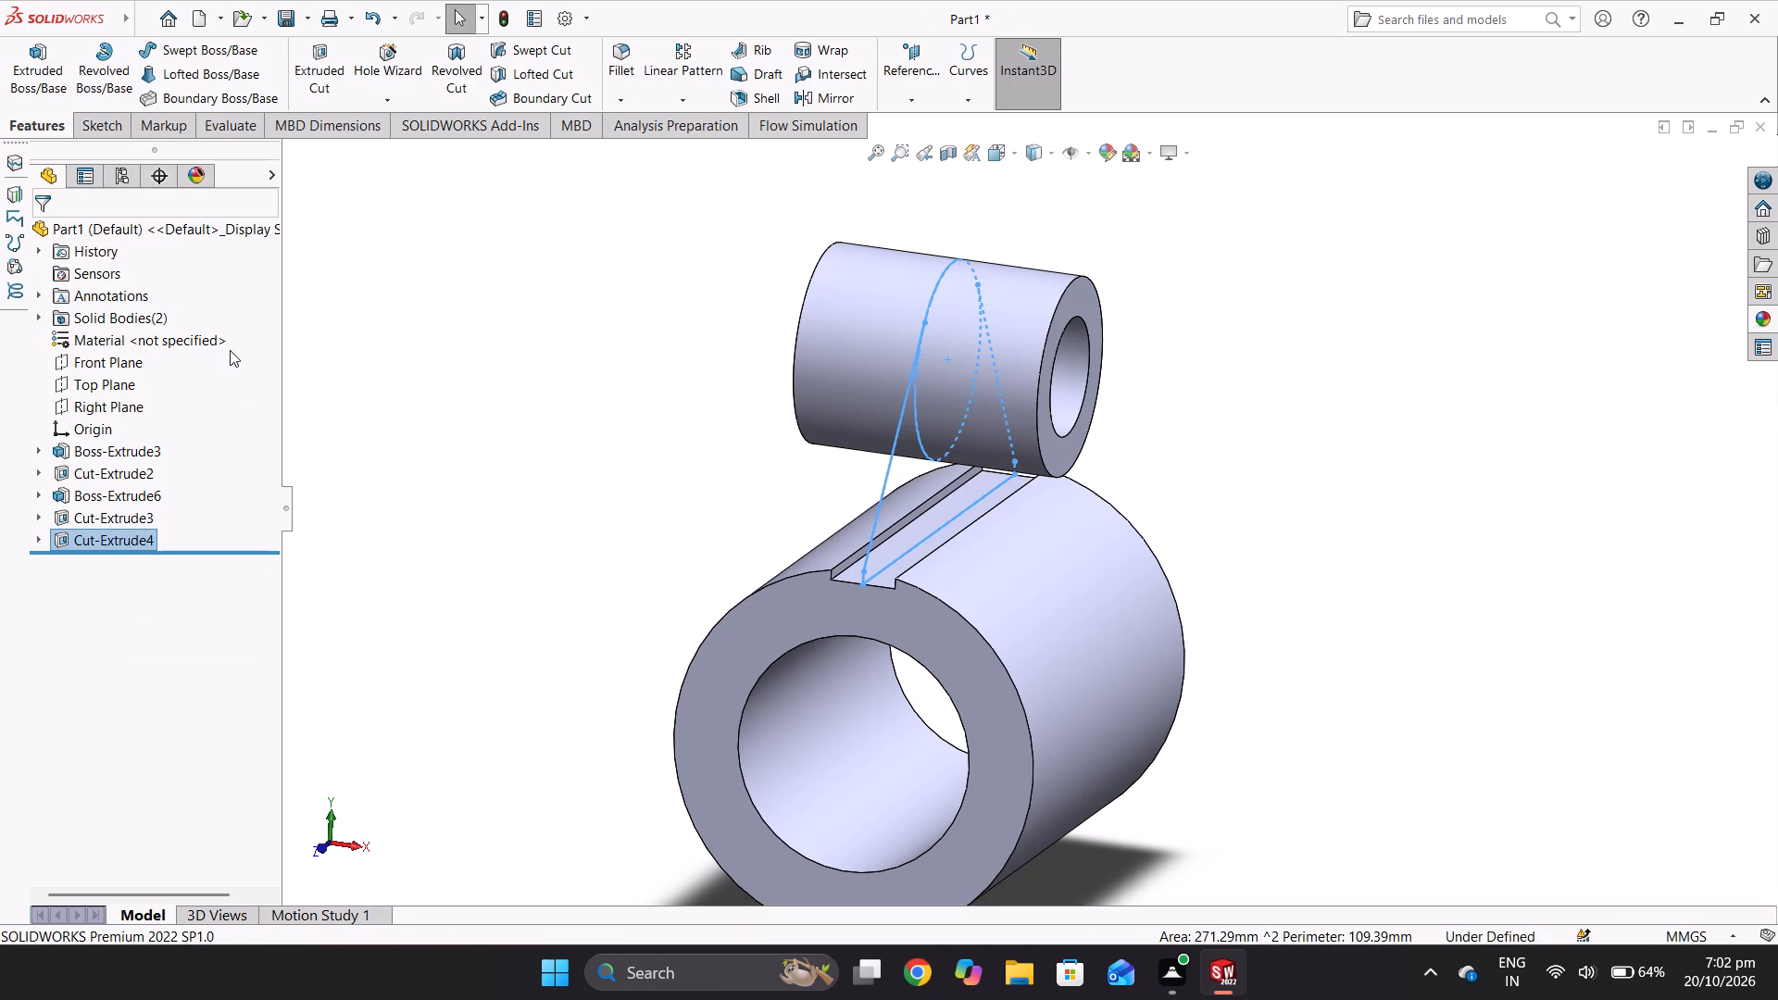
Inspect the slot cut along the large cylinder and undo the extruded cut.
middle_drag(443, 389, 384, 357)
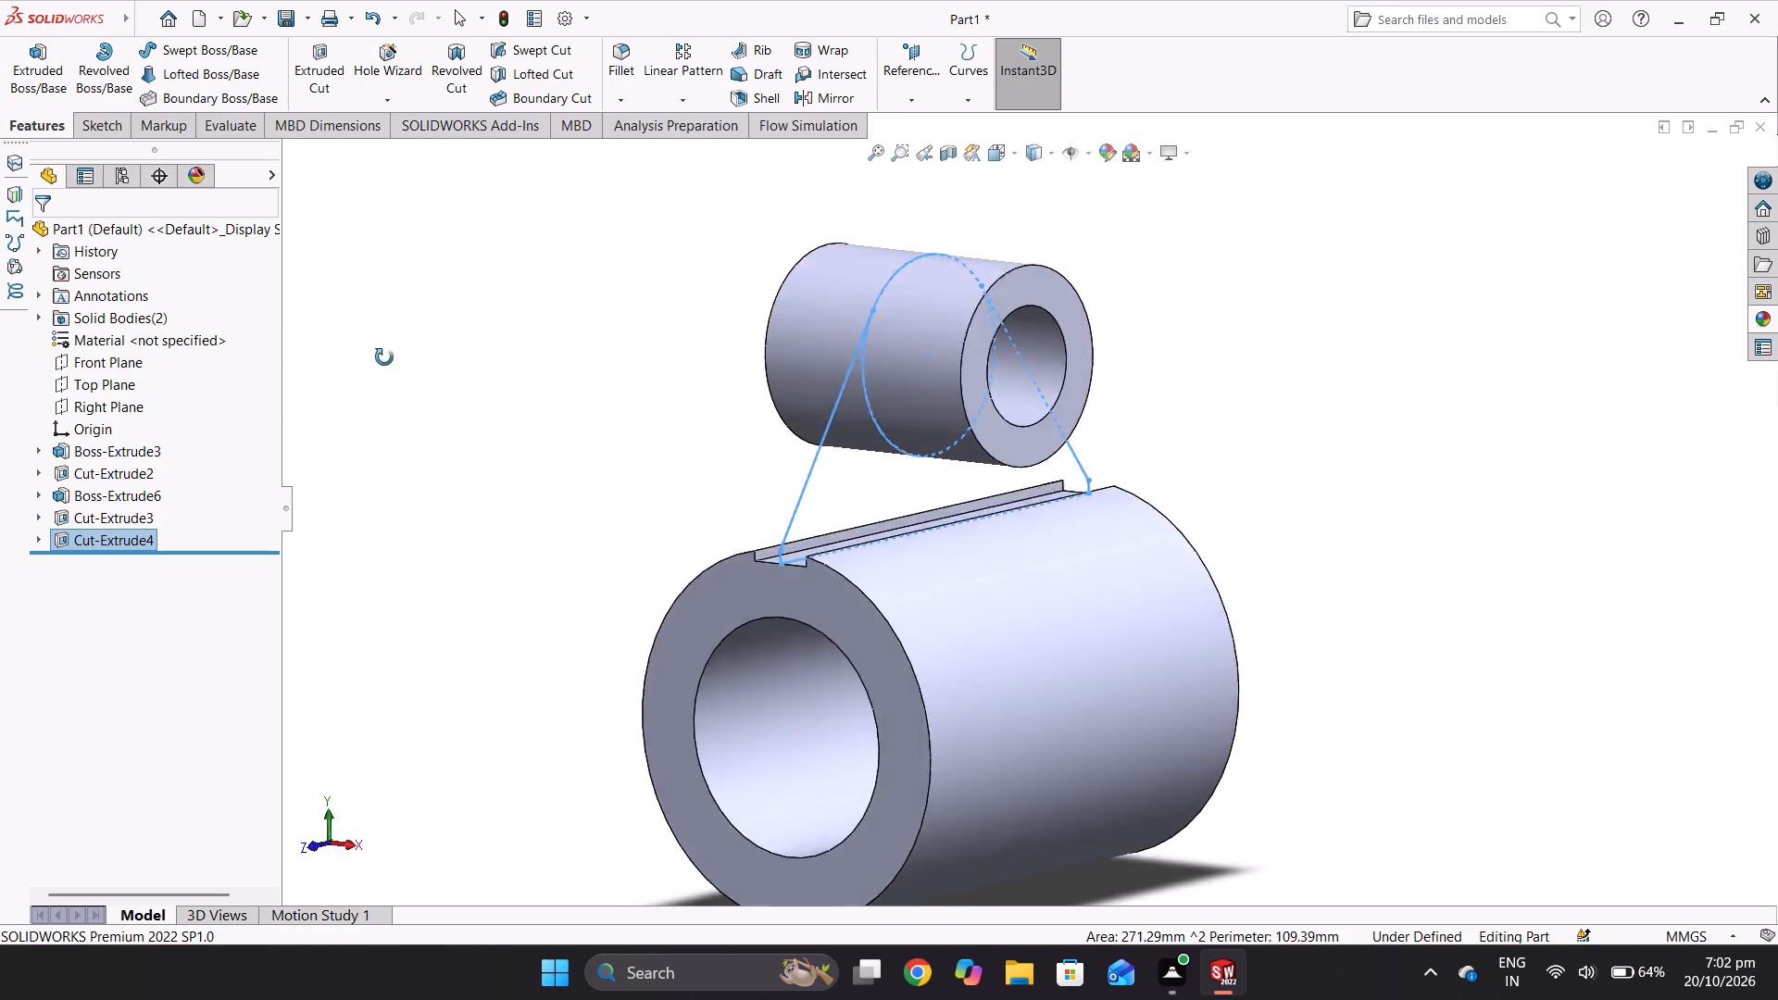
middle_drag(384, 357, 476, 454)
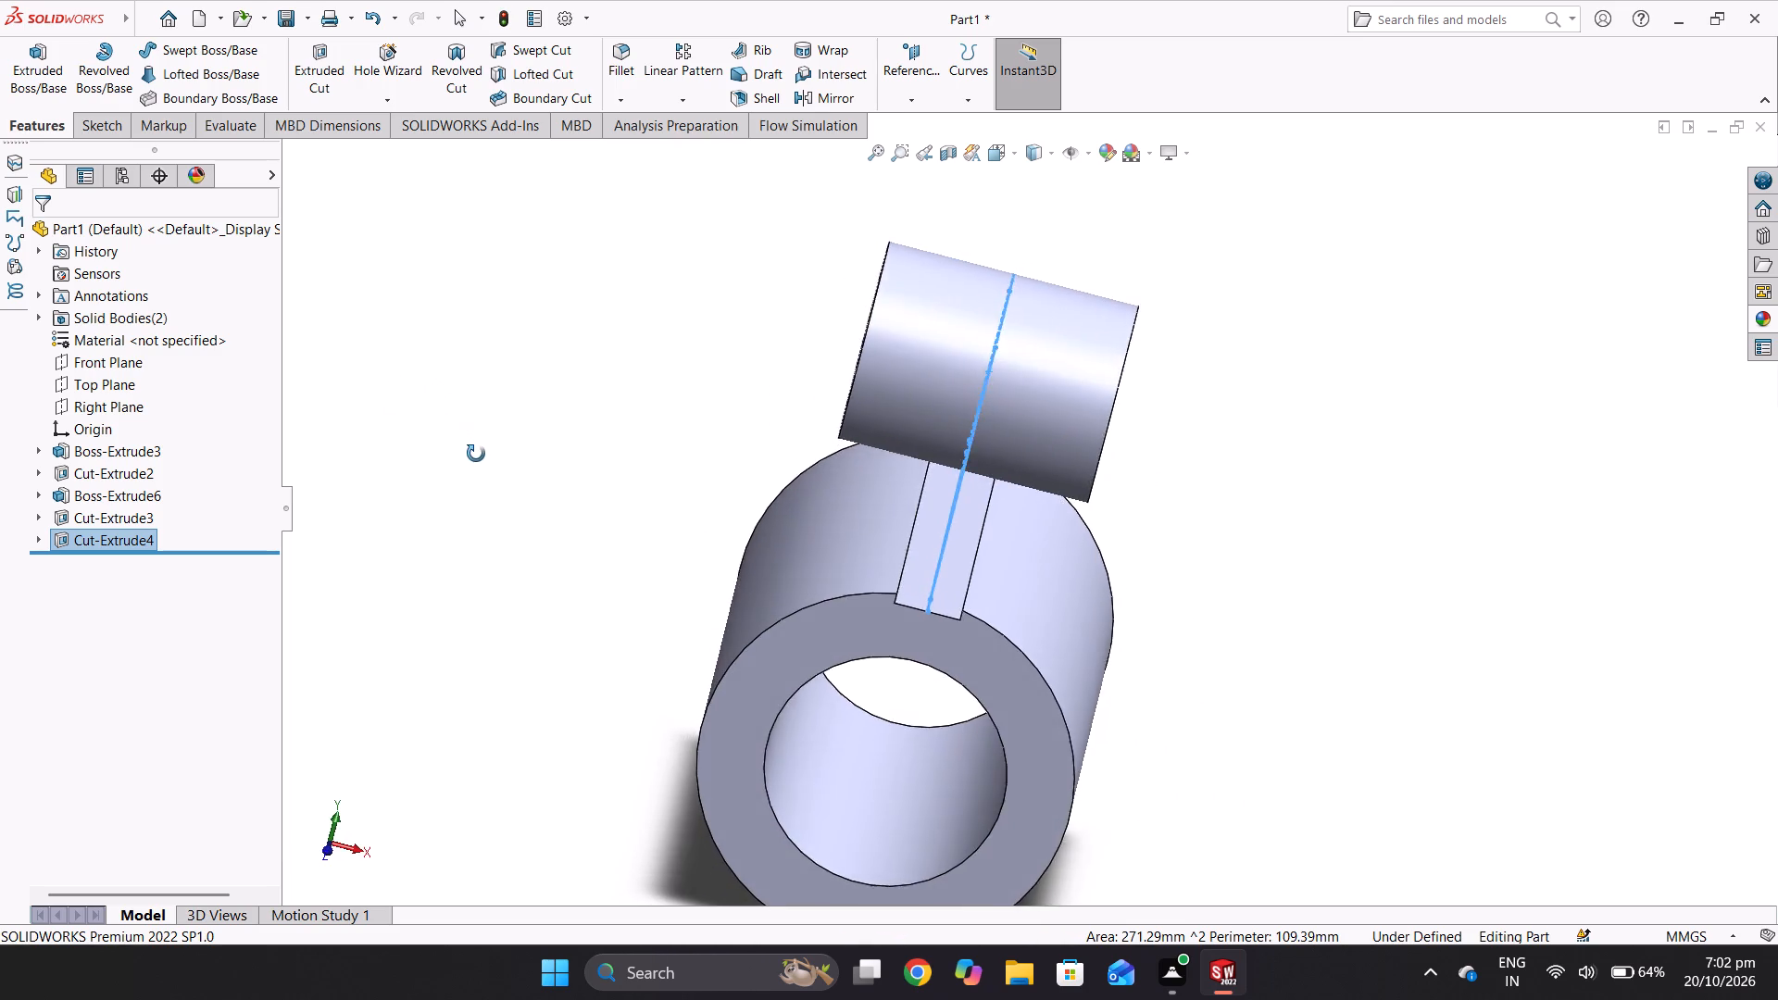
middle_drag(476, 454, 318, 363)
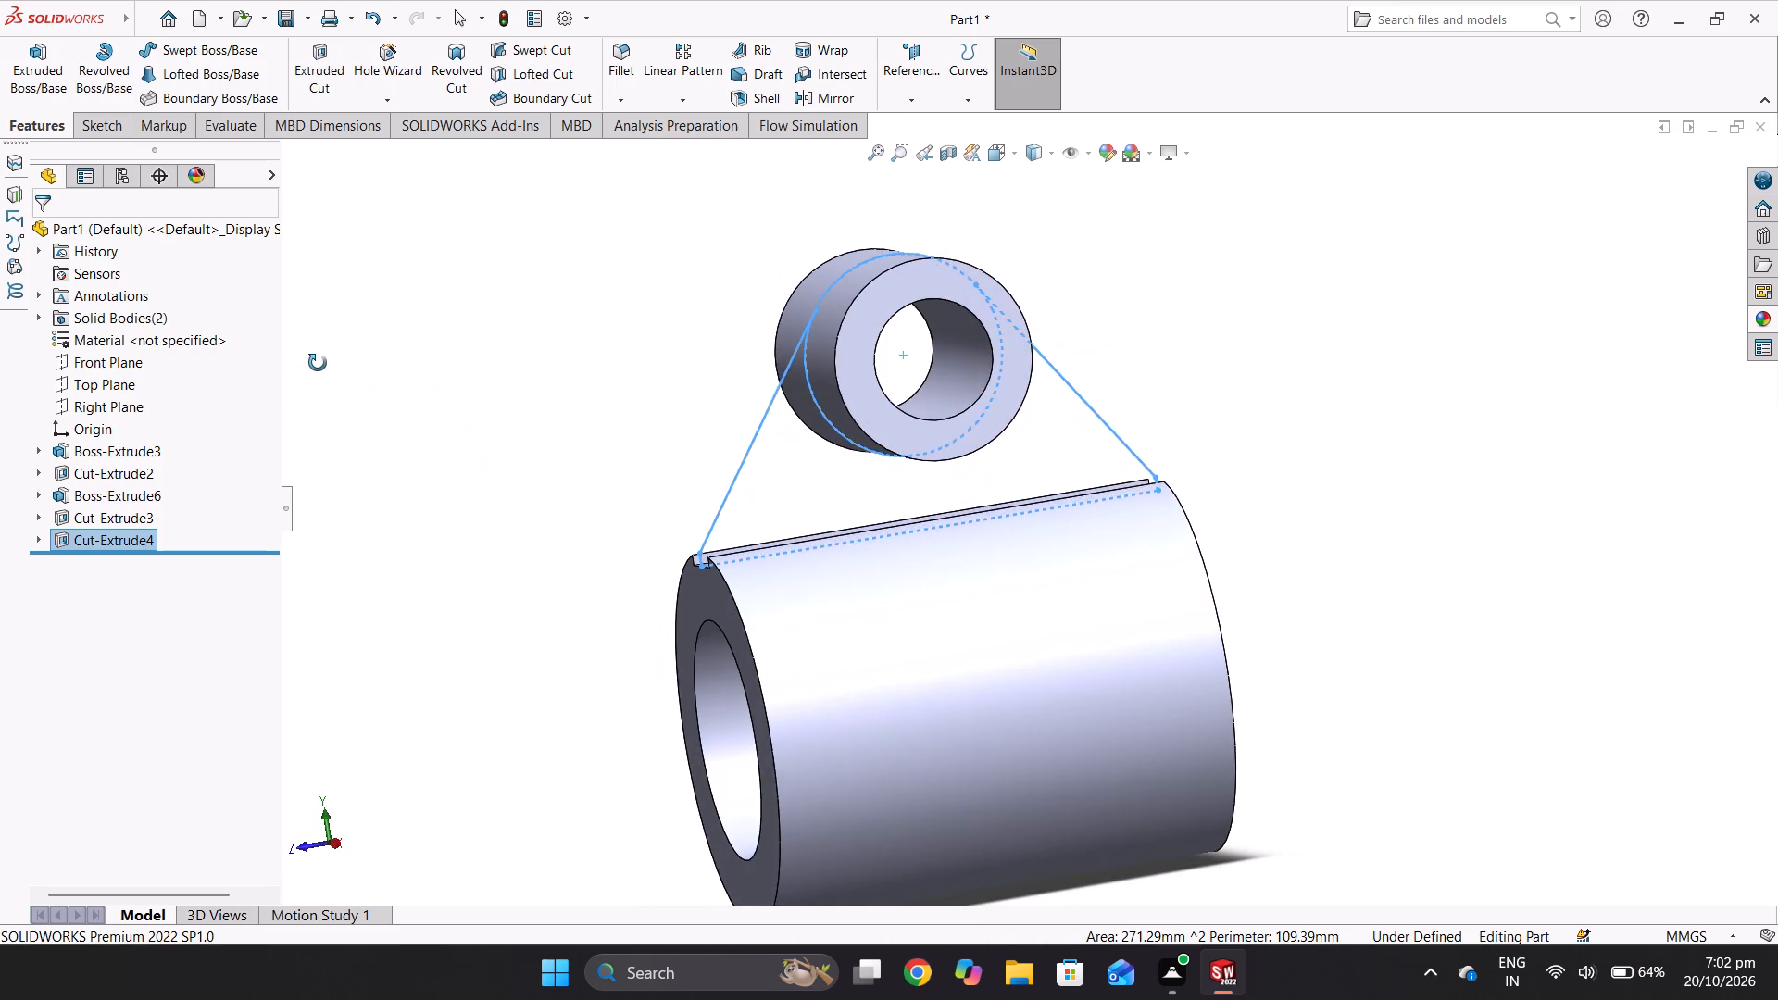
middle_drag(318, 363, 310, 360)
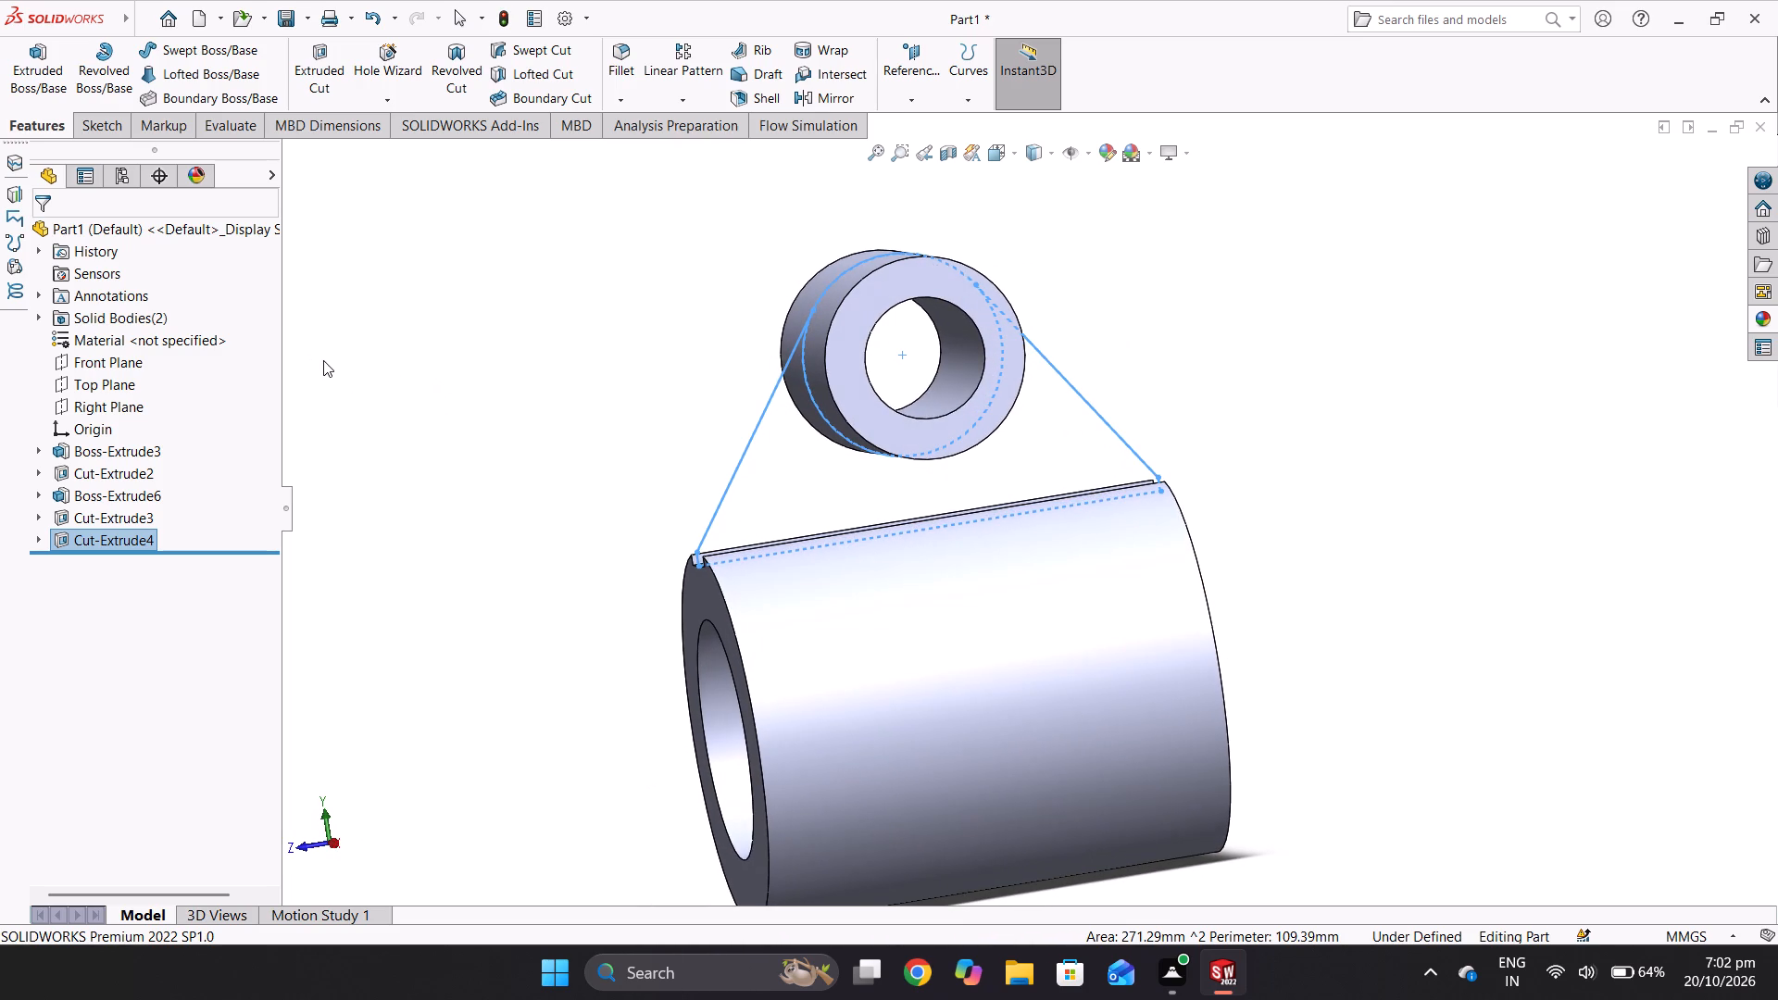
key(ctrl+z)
Extrude the web region between boss and cylinder as a 5 mm Mid Plane boss with merged result.
middle_drag(612, 396, 657, 469)
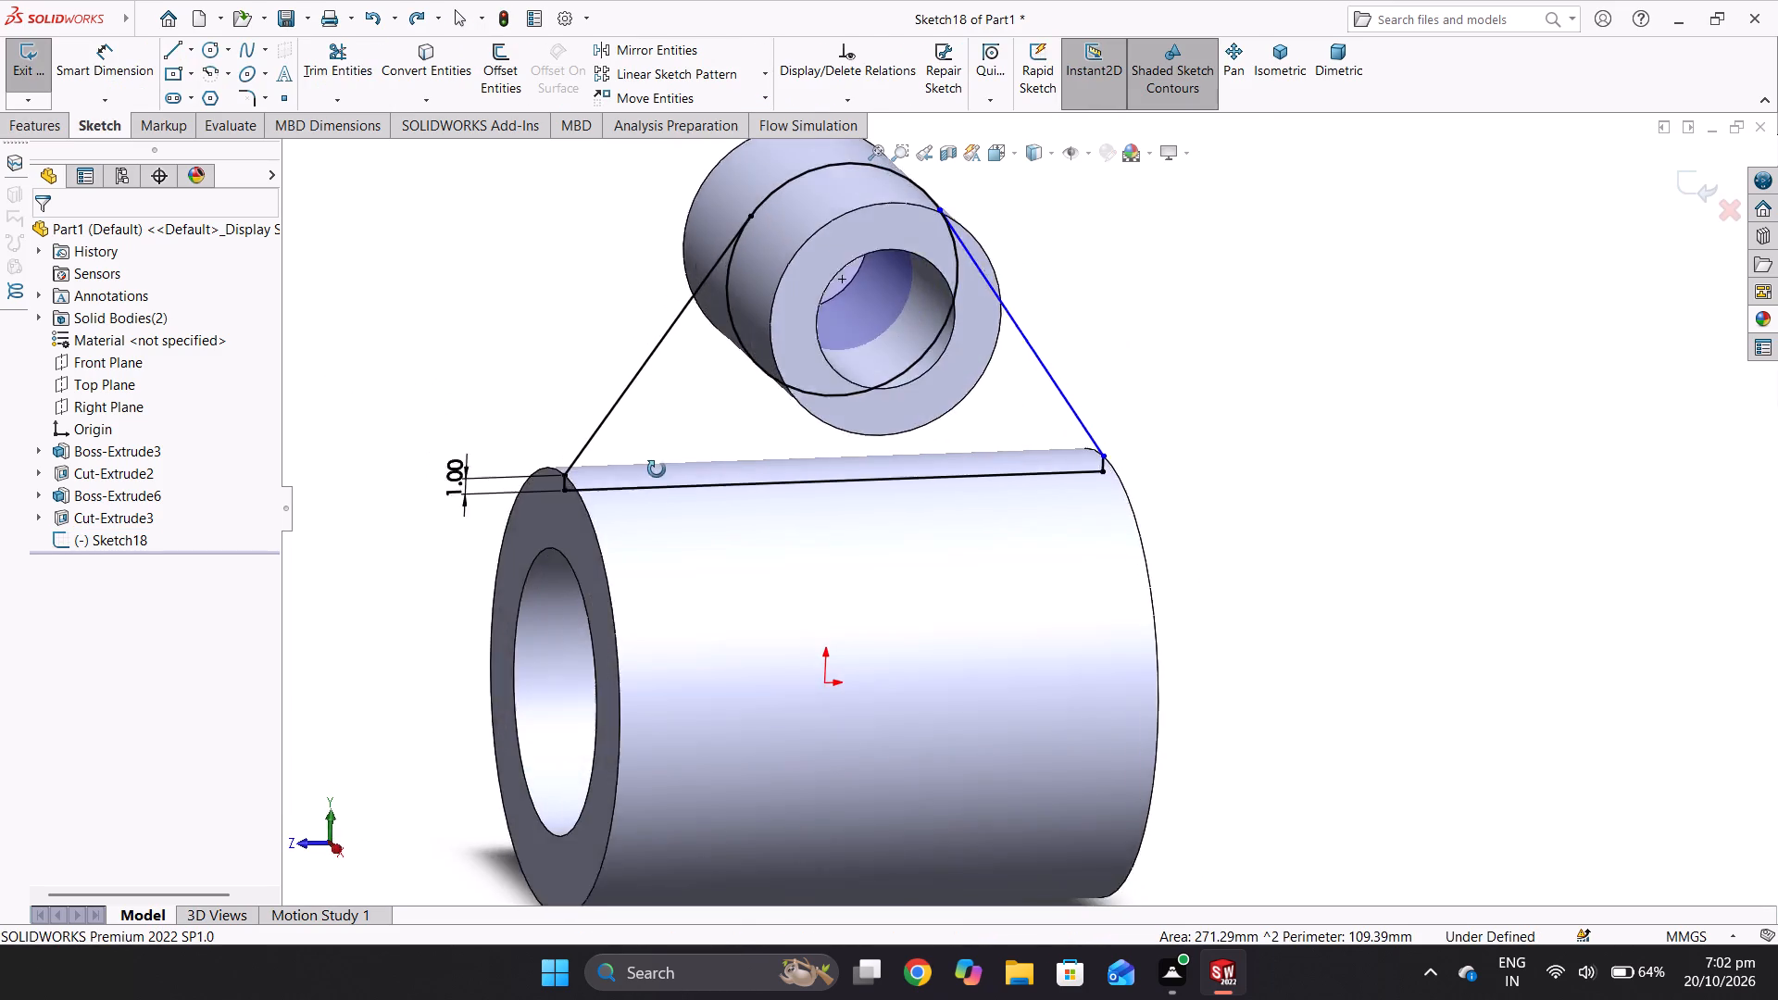
middle_drag(657, 469, 593, 426)
click(52, 135)
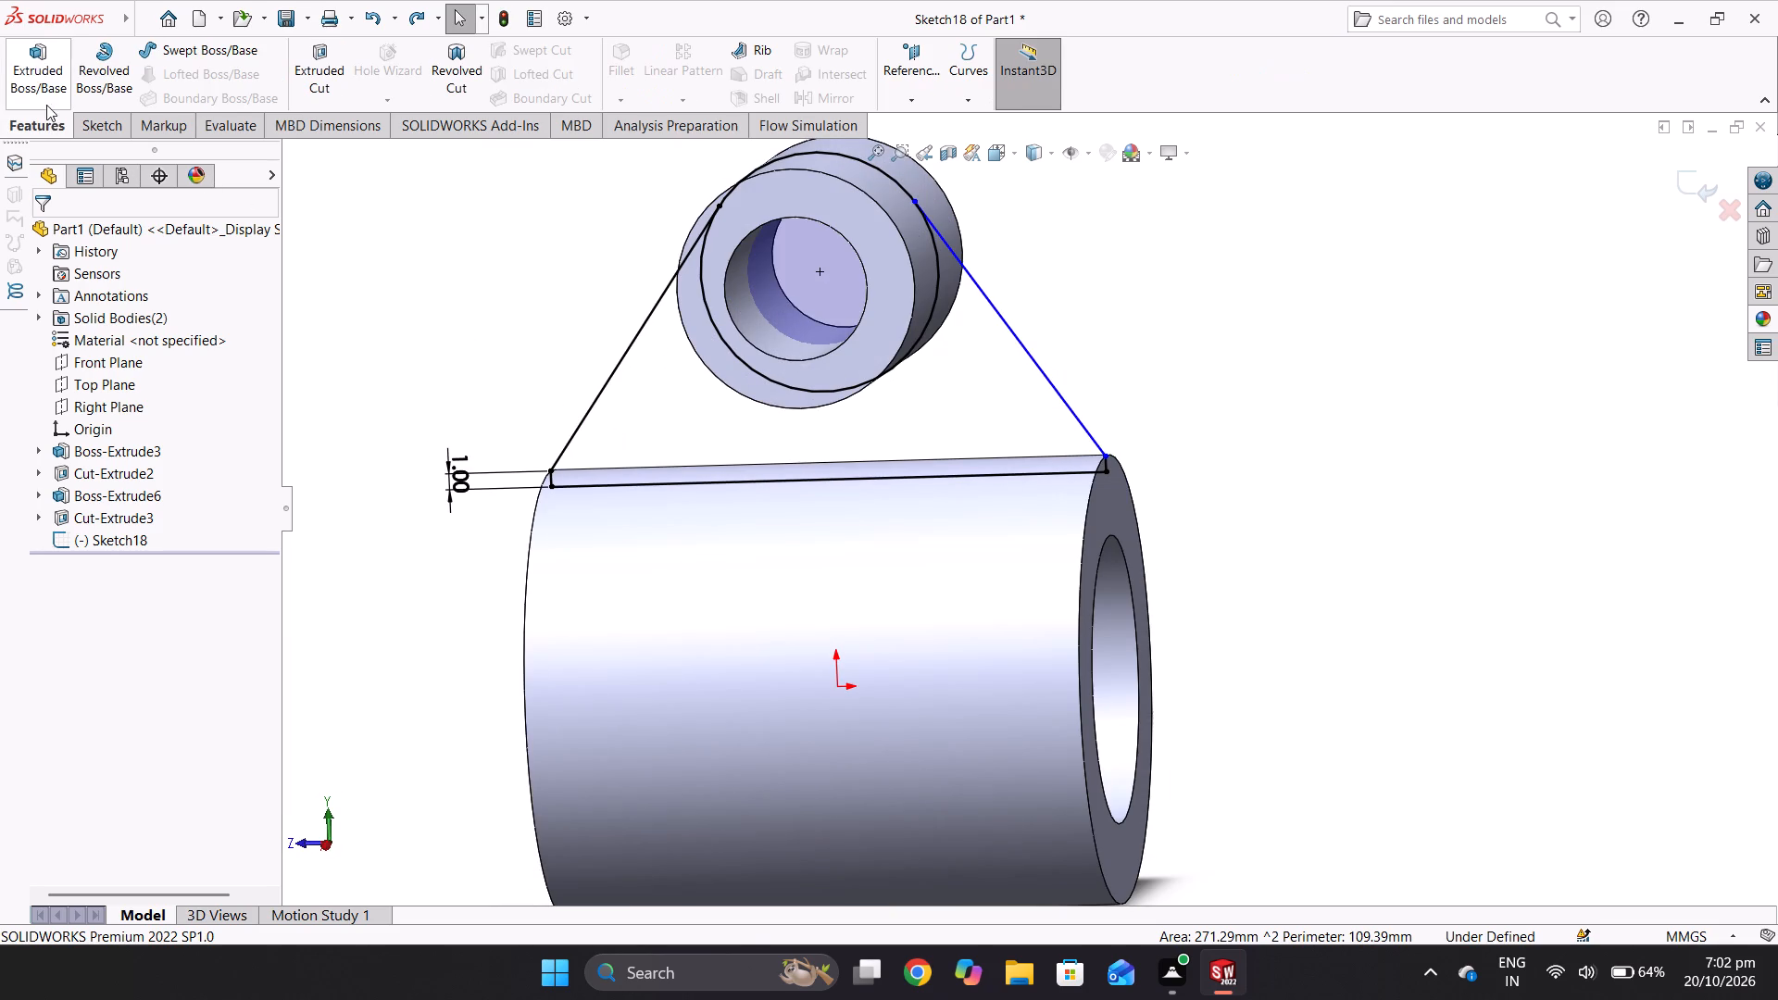
click(45, 81)
middle_drag(696, 393, 806, 433)
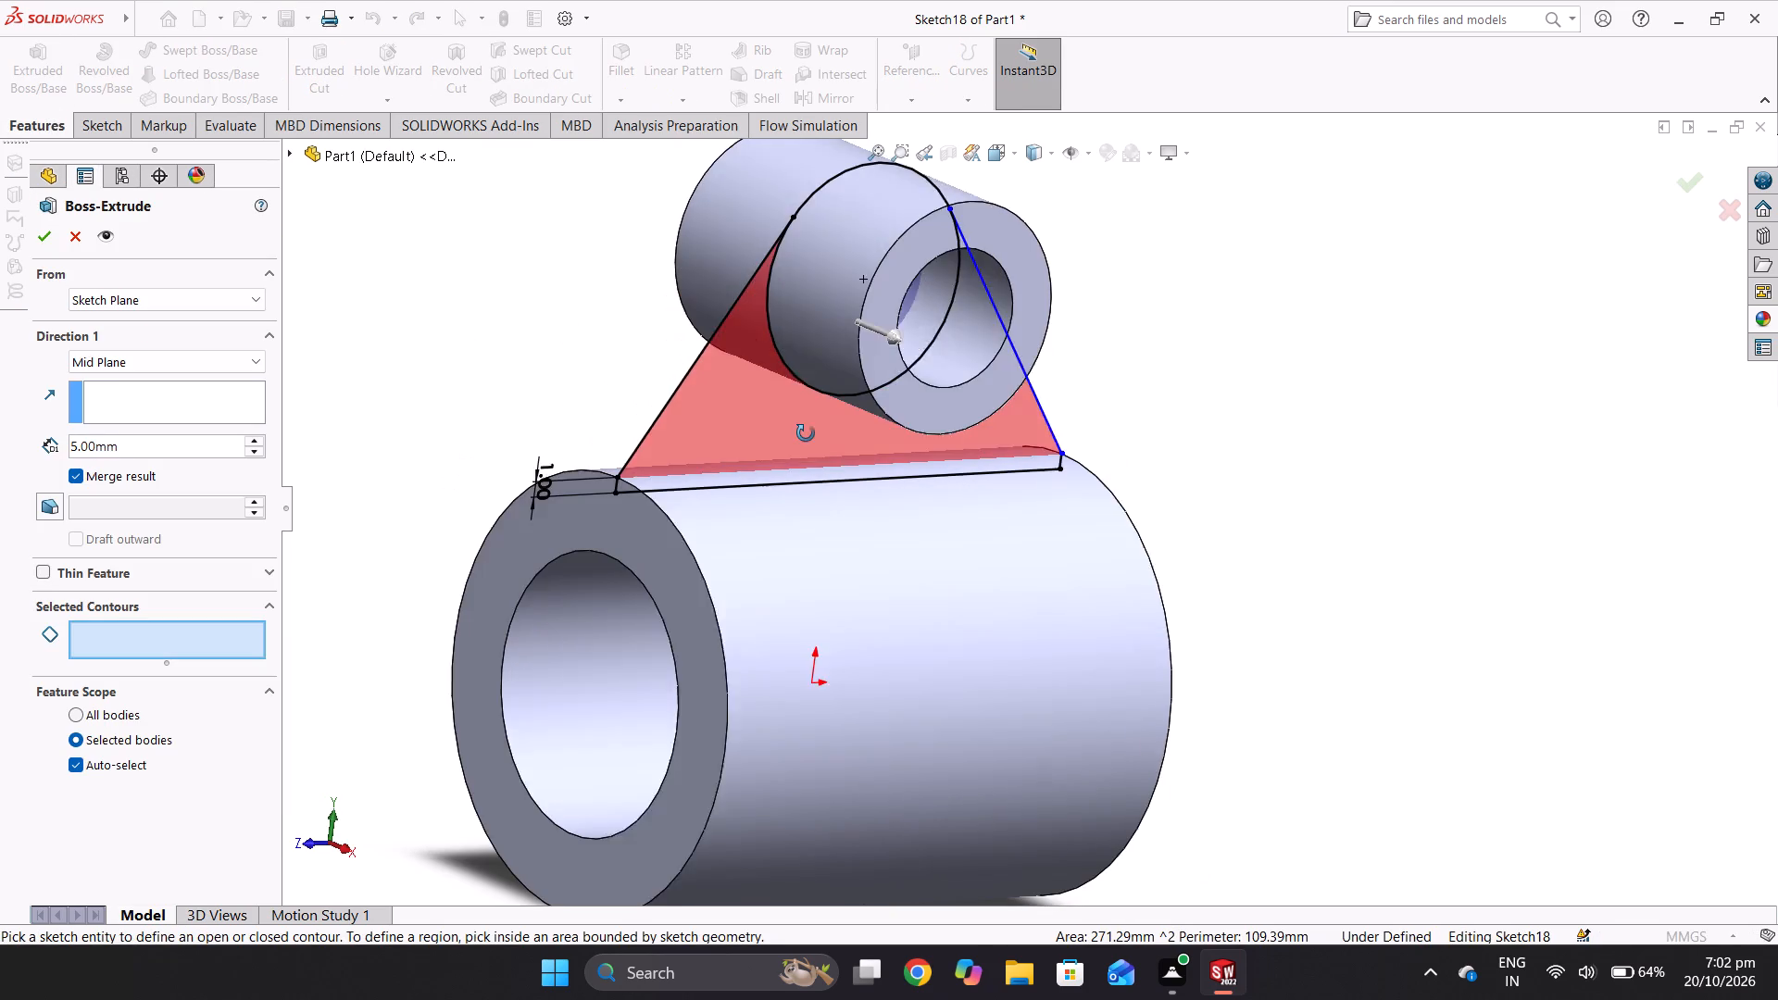
middle_drag(806, 433, 811, 433)
click(811, 433)
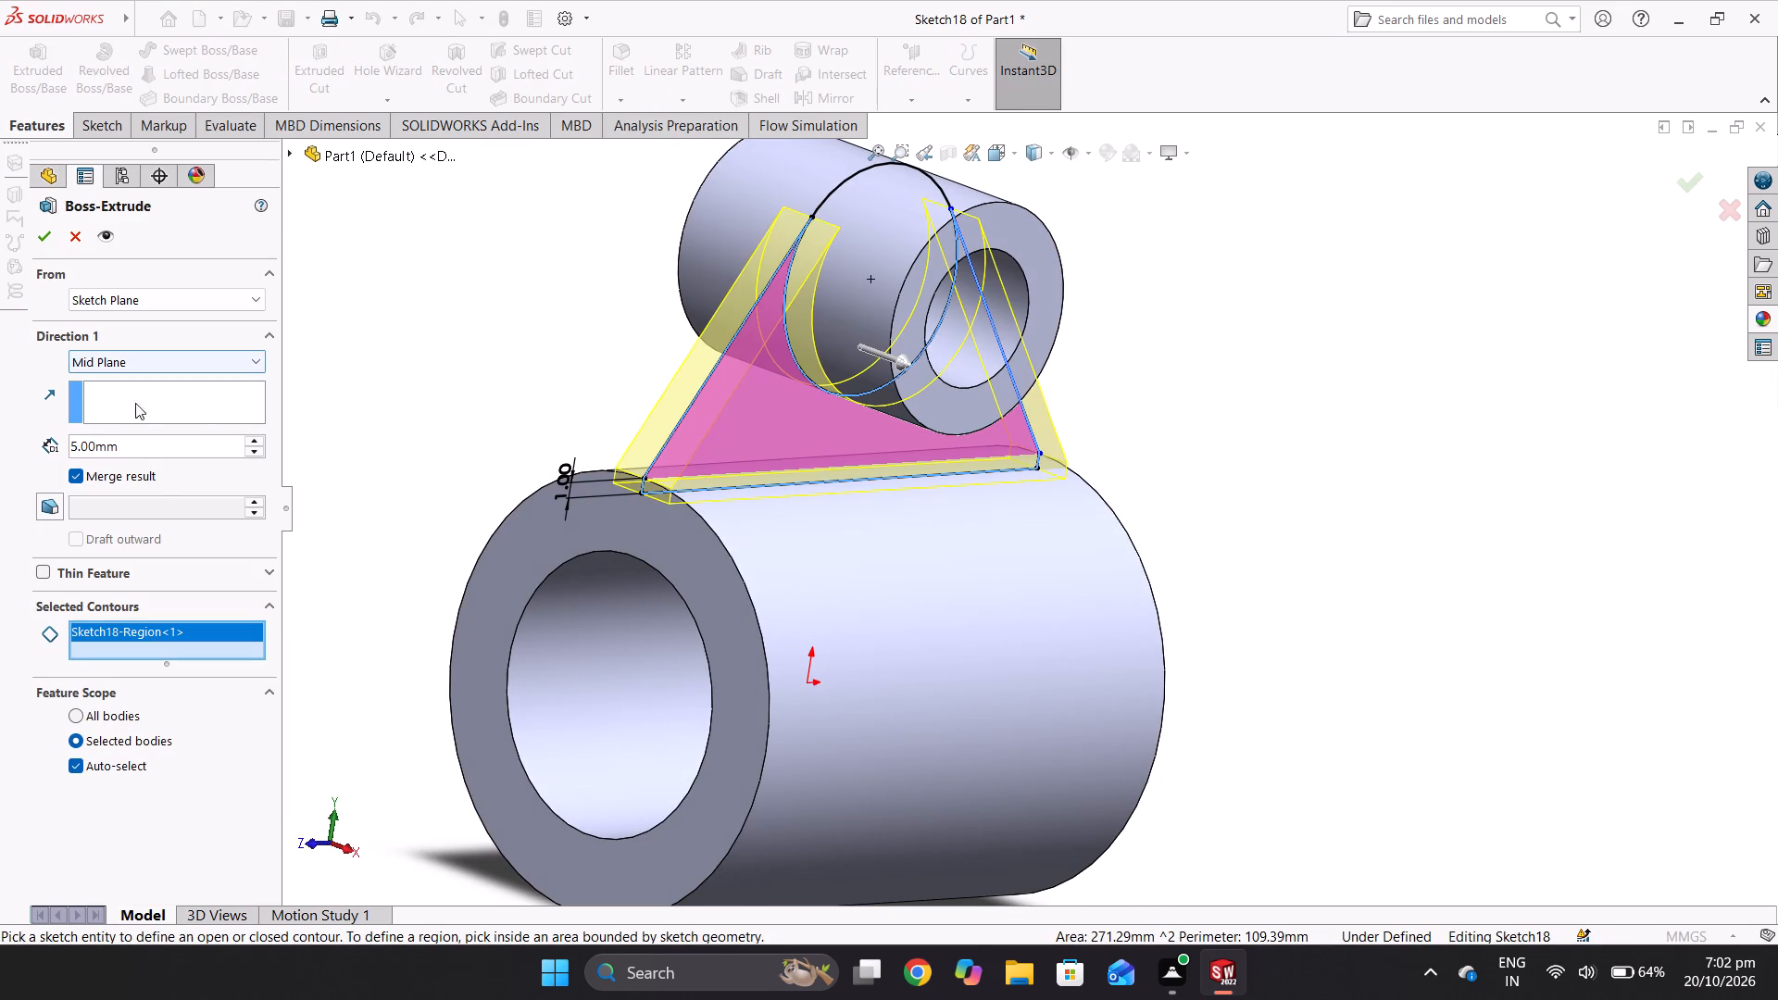
click(39, 248)
Examine the junction where the web's base meets the large cylinder's front face.
middle_click(533, 402)
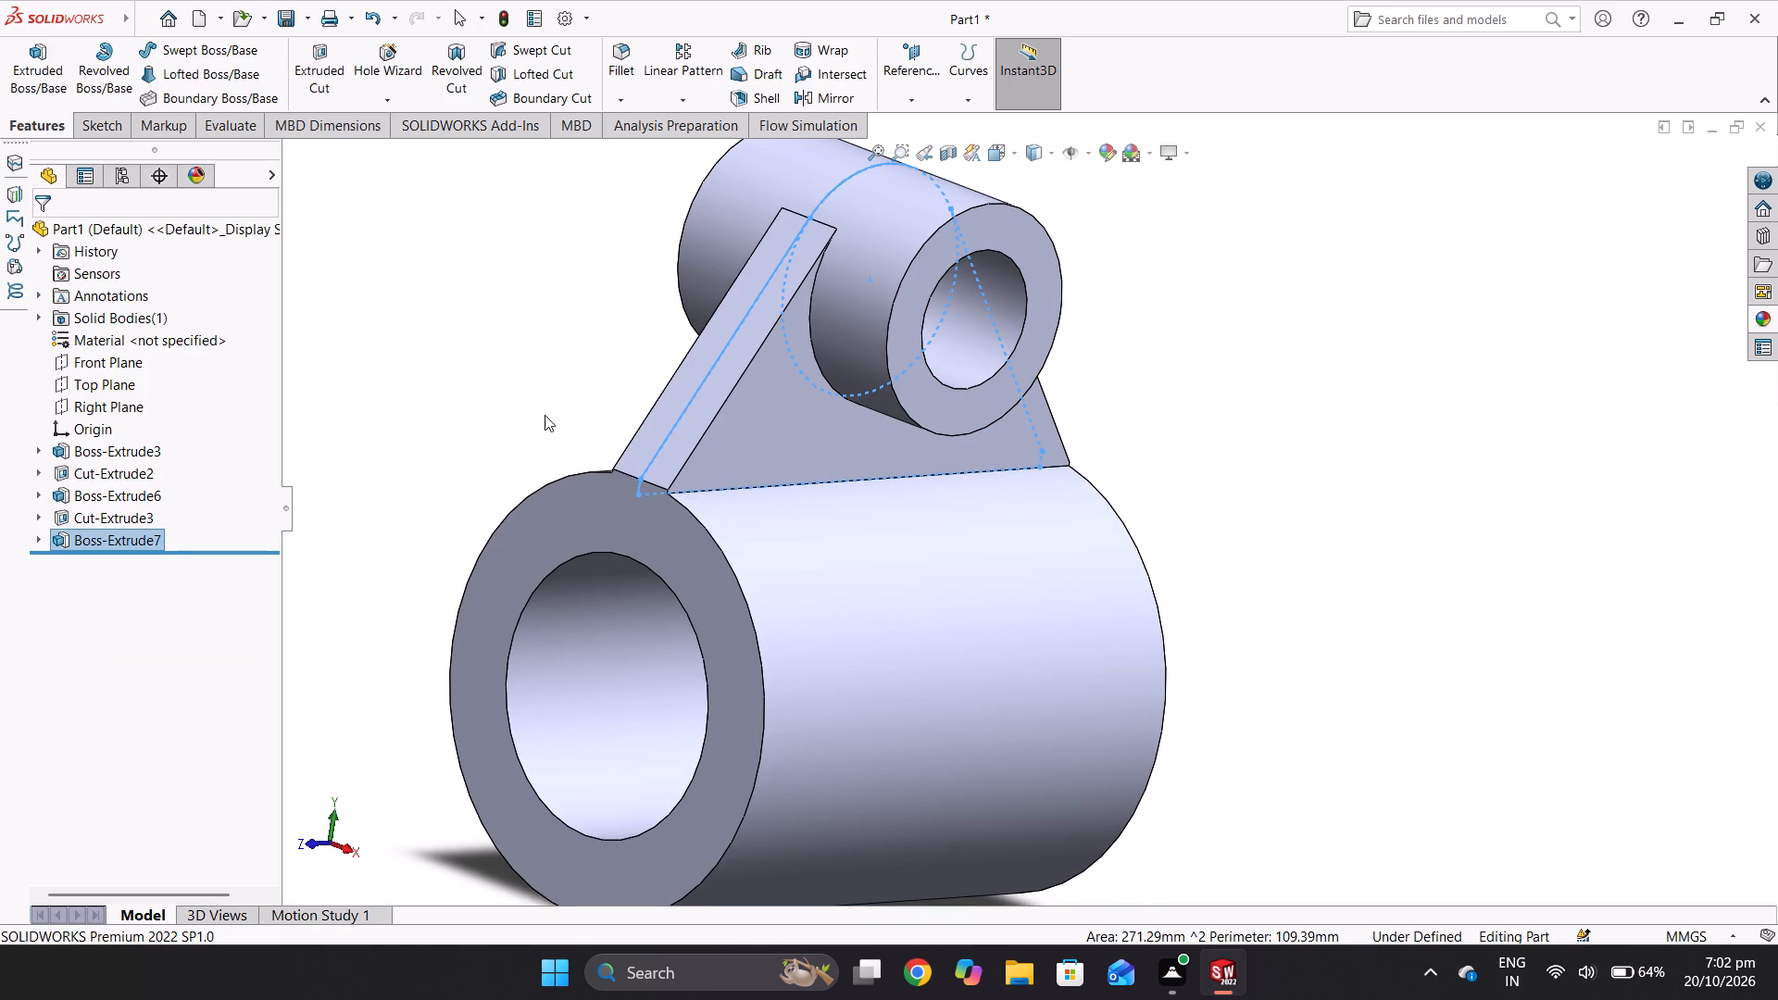
middle_drag(545, 415, 660, 409)
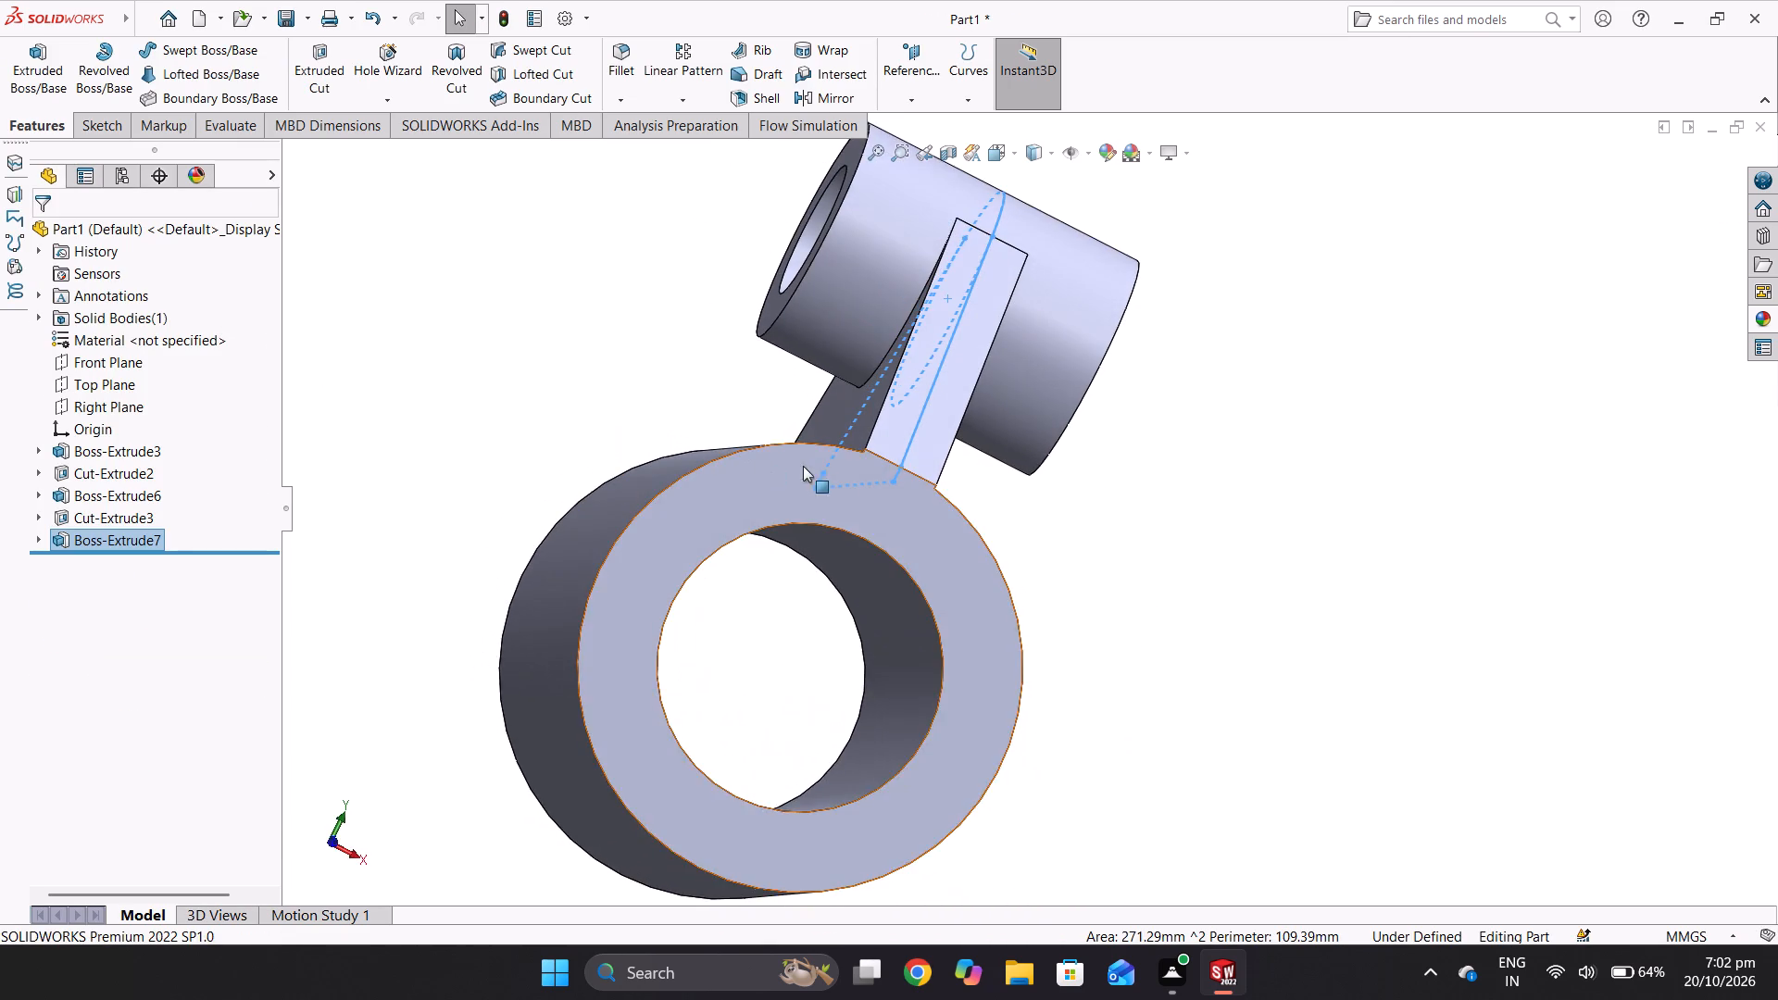
scroll(920, 482, down, 10)
middle_drag(914, 469, 897, 461)
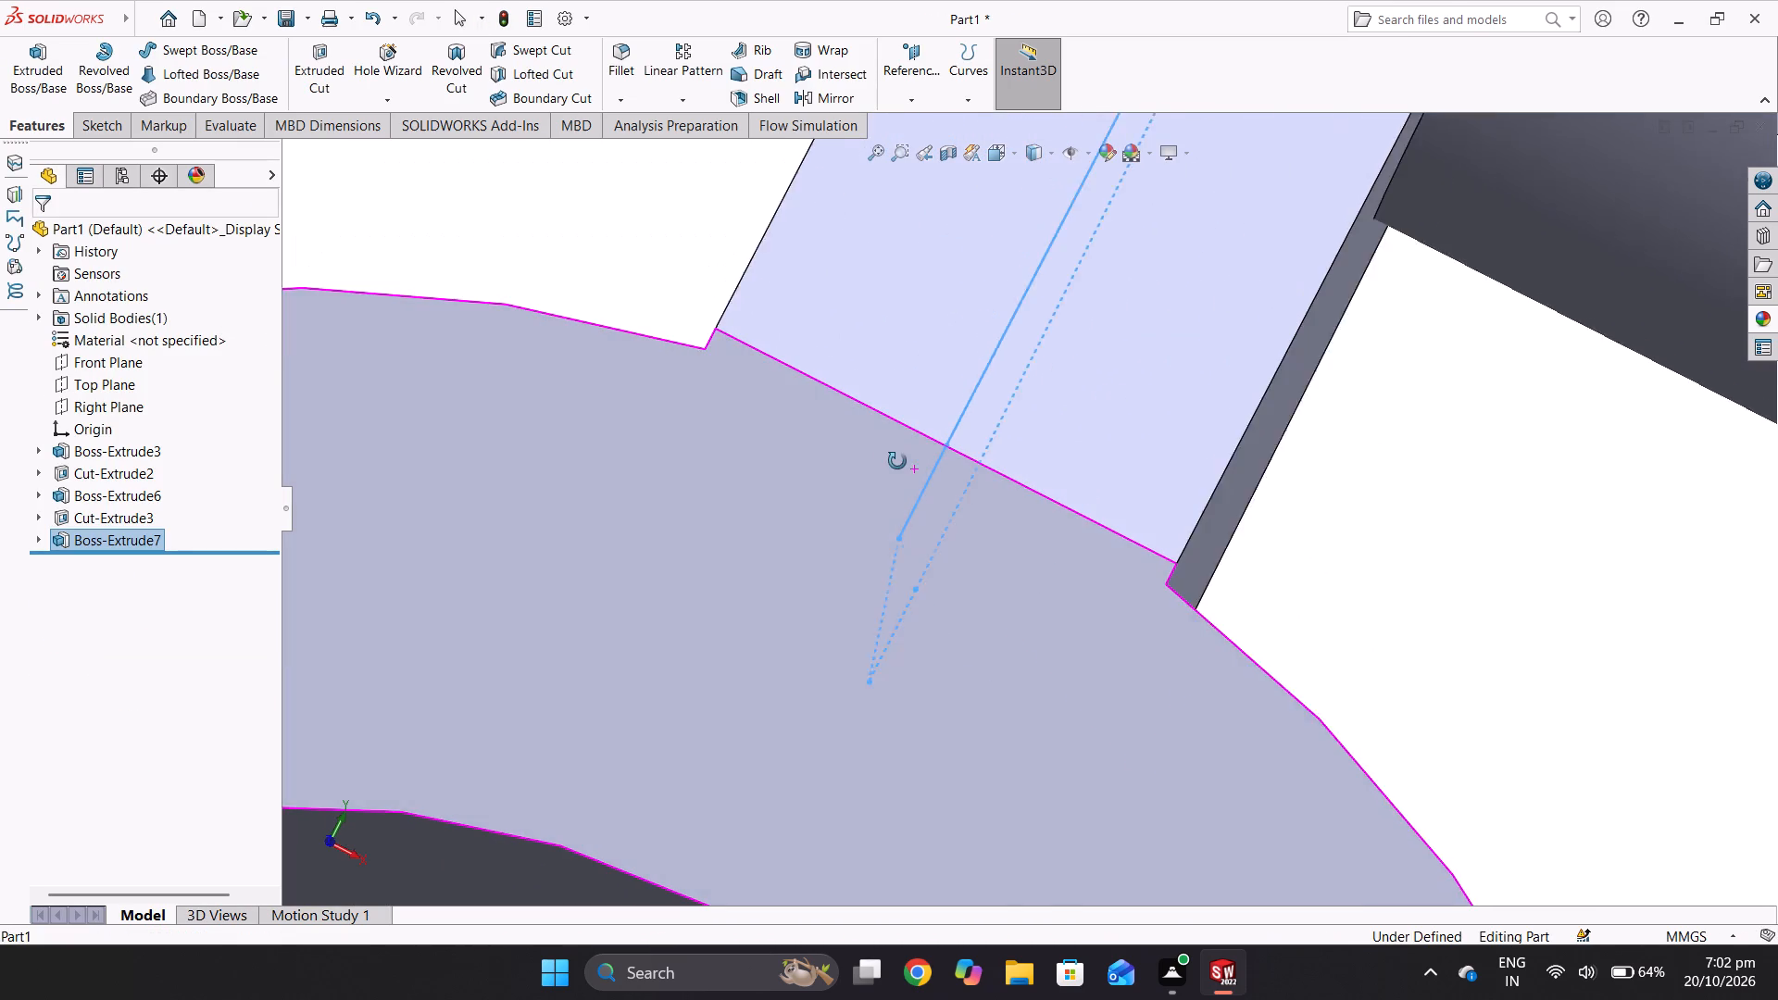
middle_drag(897, 461, 895, 494)
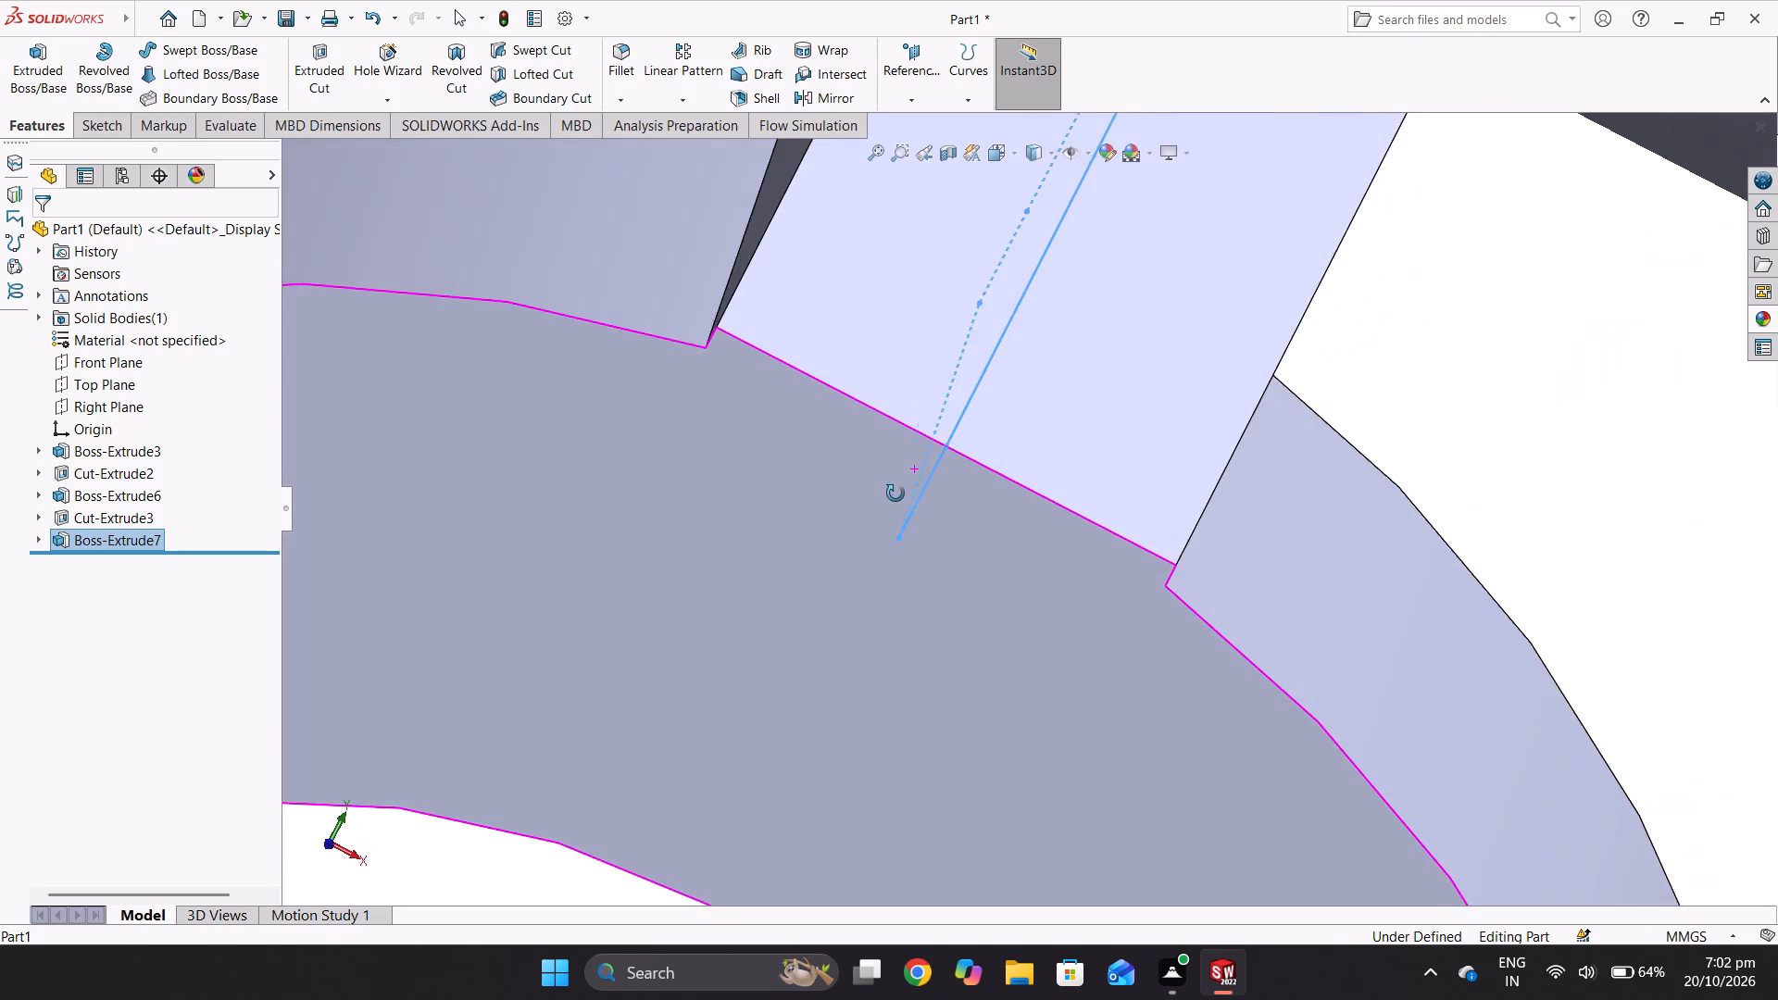
middle_drag(895, 494, 897, 491)
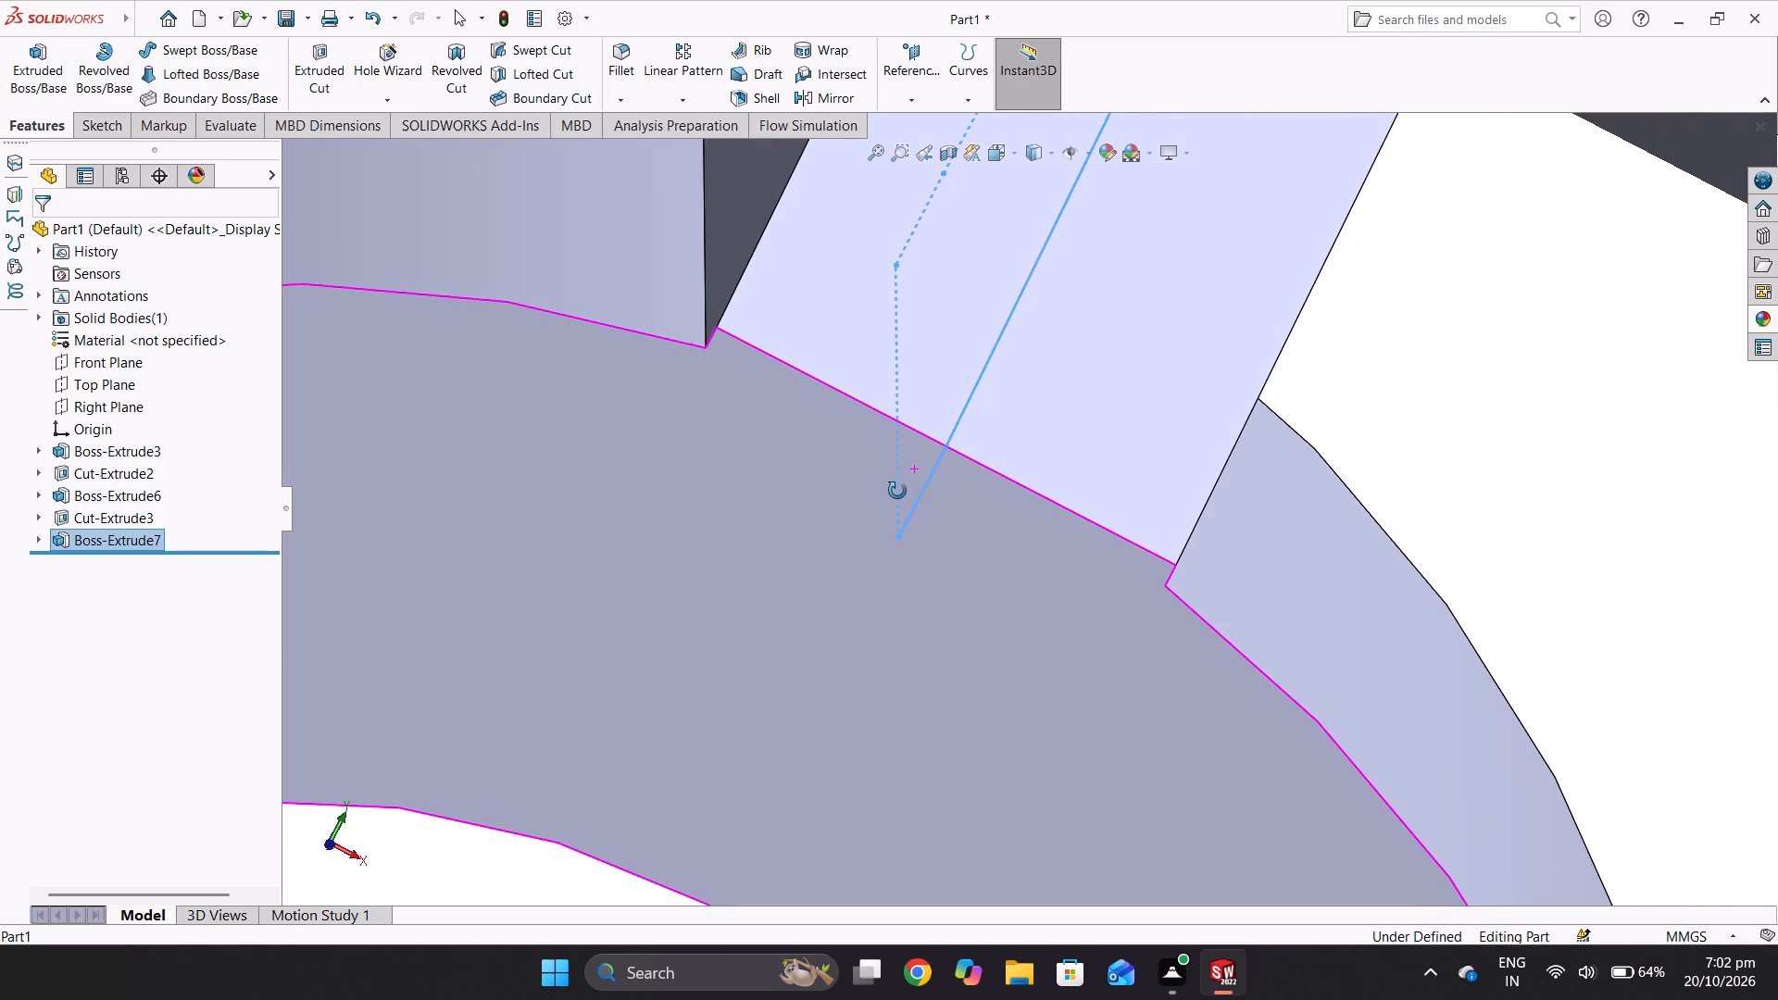
middle_drag(897, 491, 894, 484)
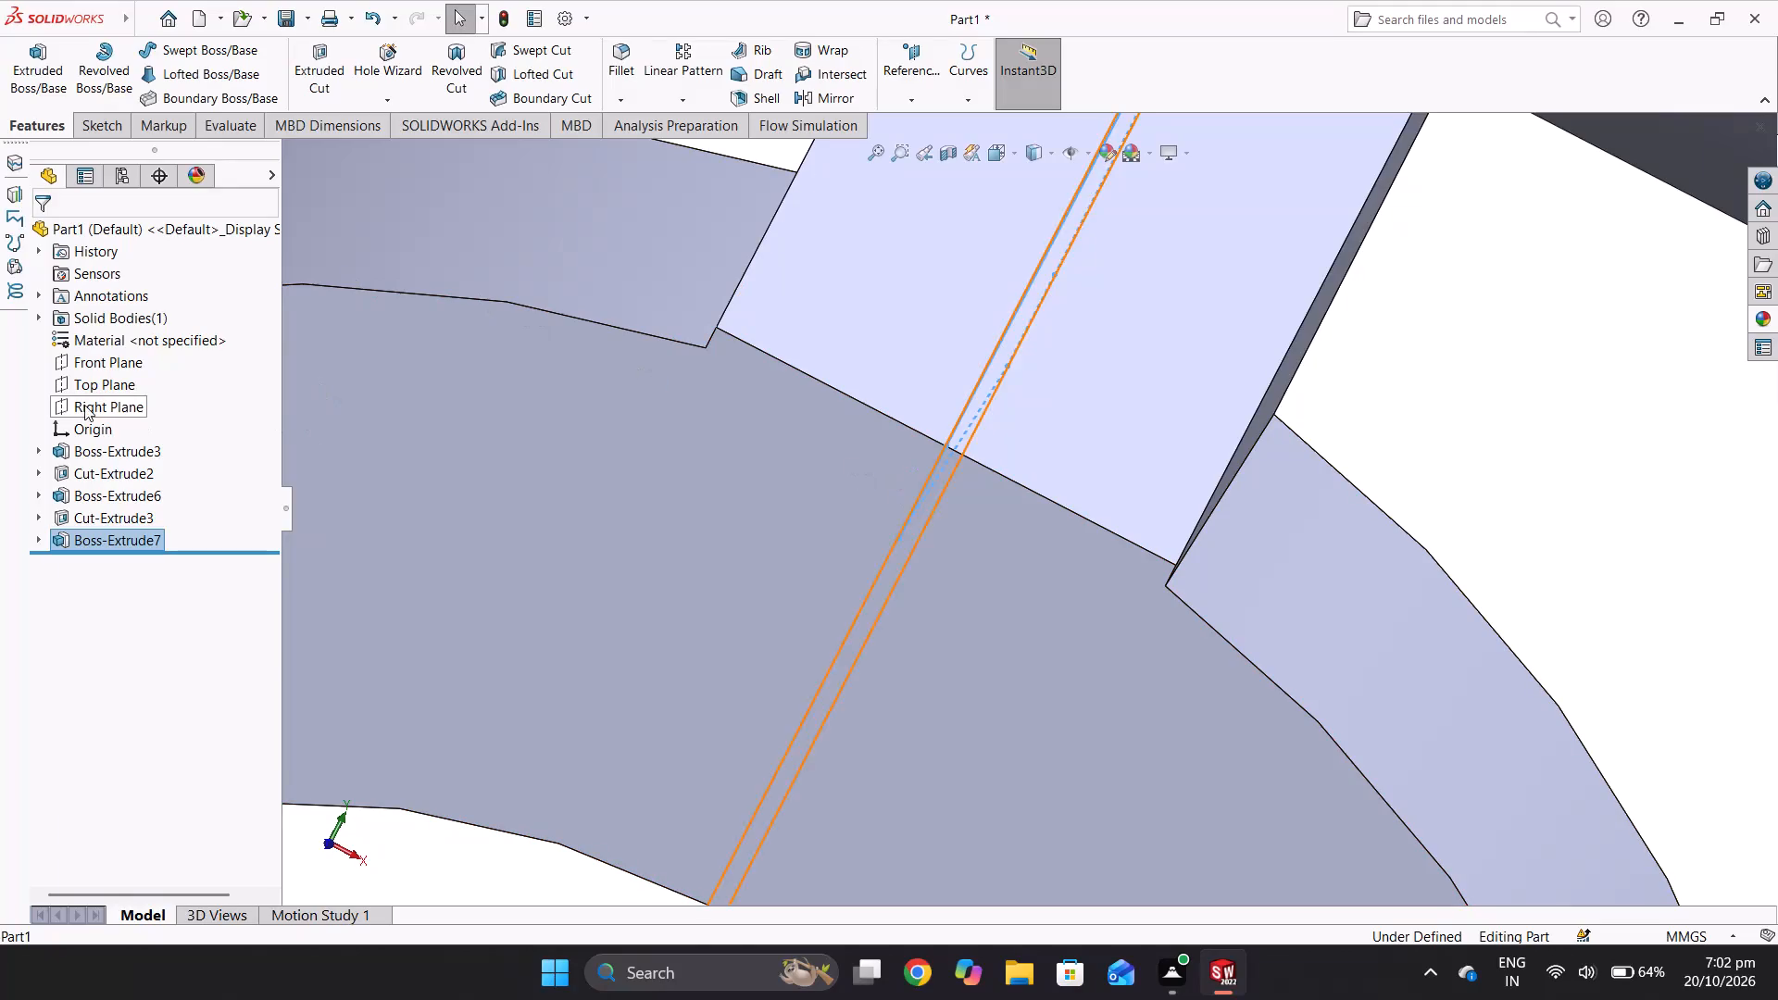
Start a new sketch on the Front Plane.
click(100, 366)
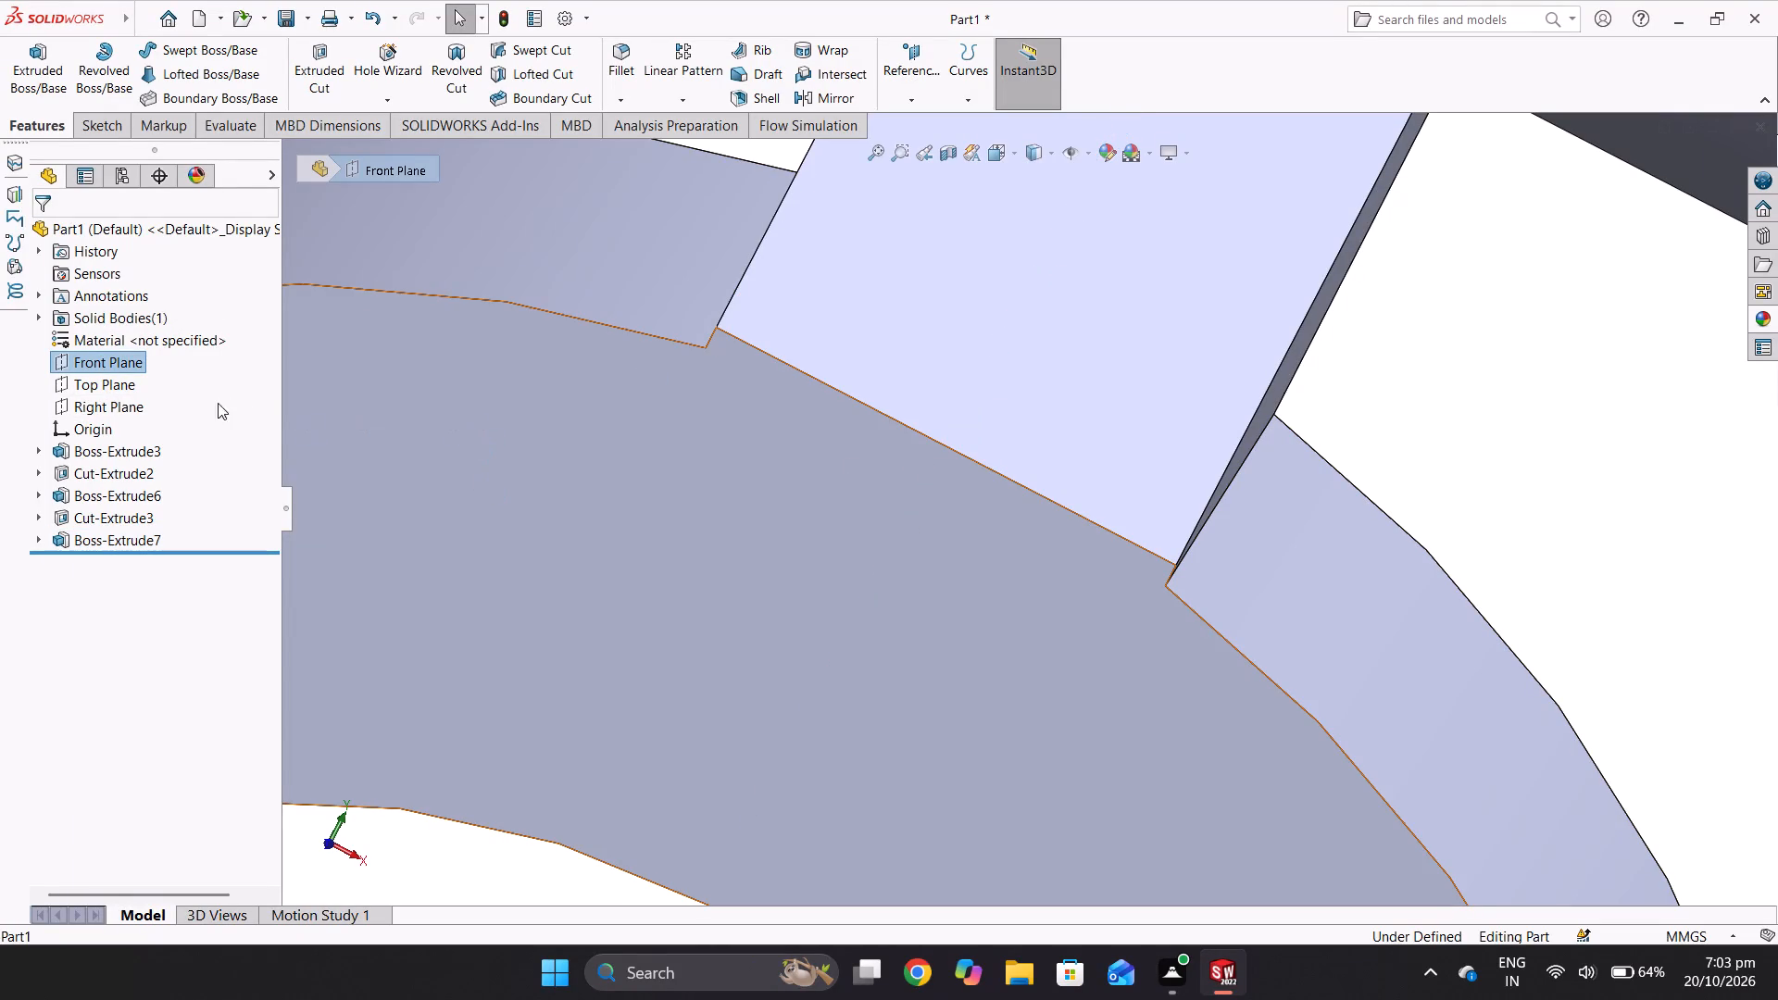
right_click(97, 369)
click(116, 351)
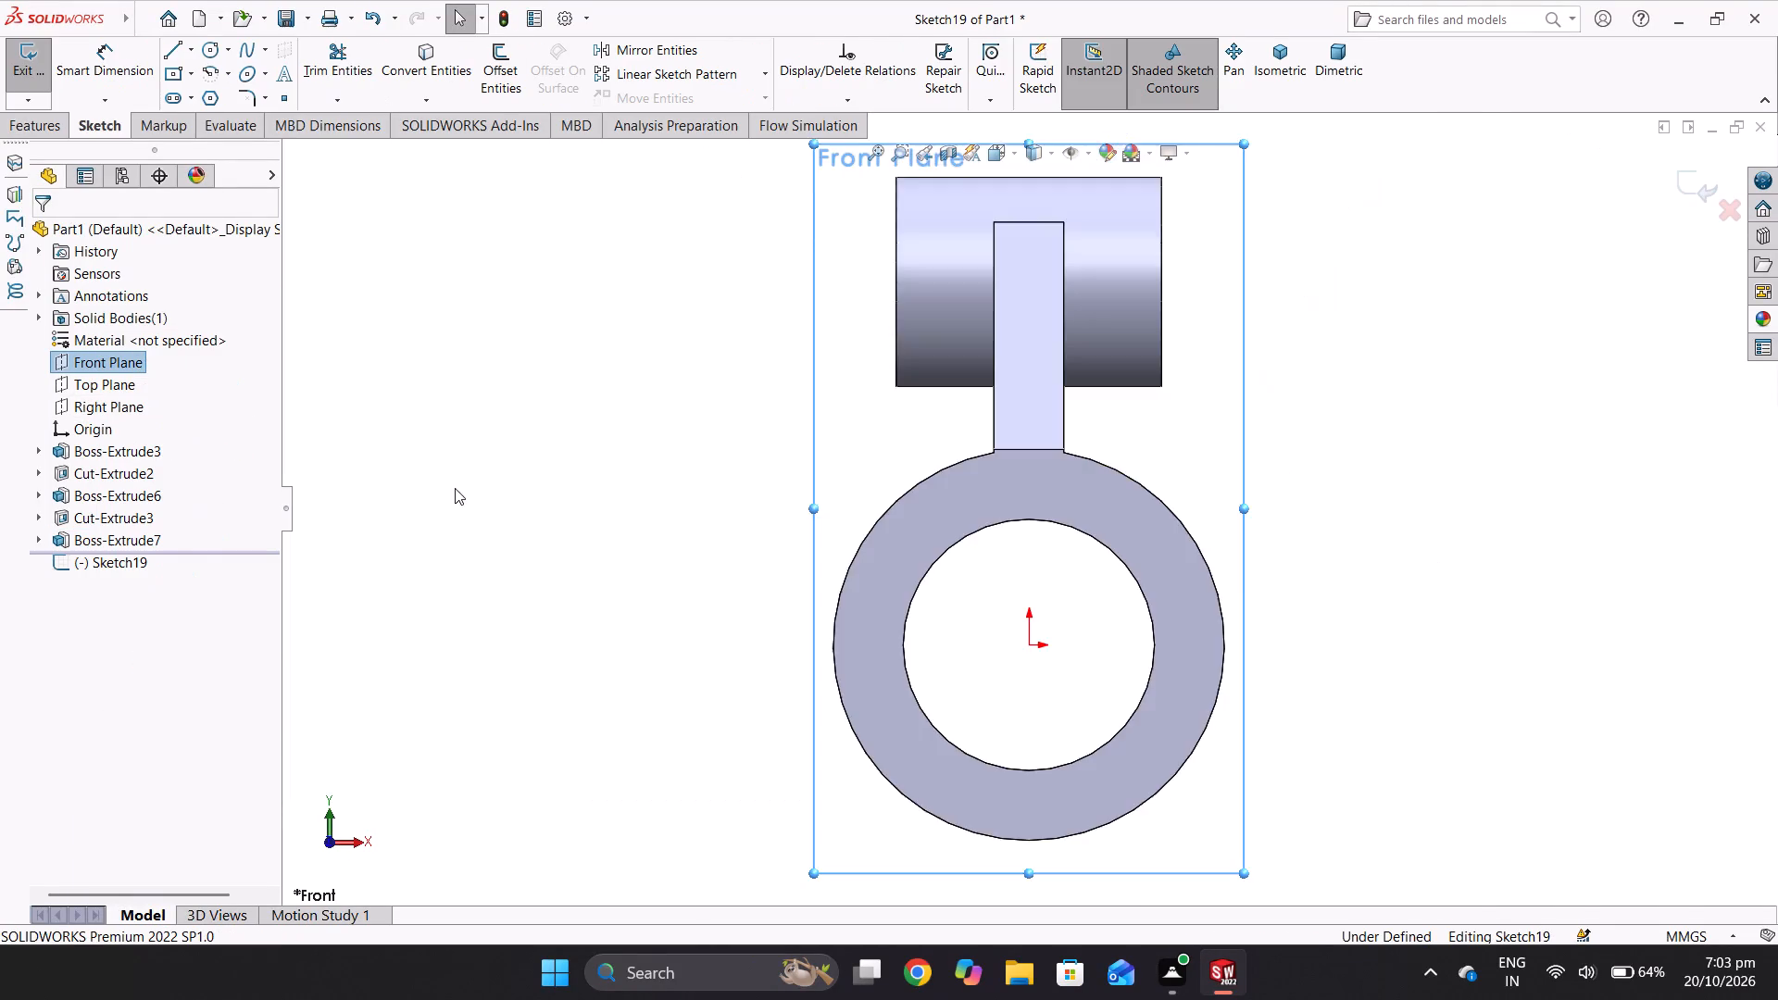
Sketch a slanted line about 12.5 mm long from the boss's lower corner to the large cylinder's outer circle.
scroll(581, 515, down, 1)
scroll(901, 561, up, 1)
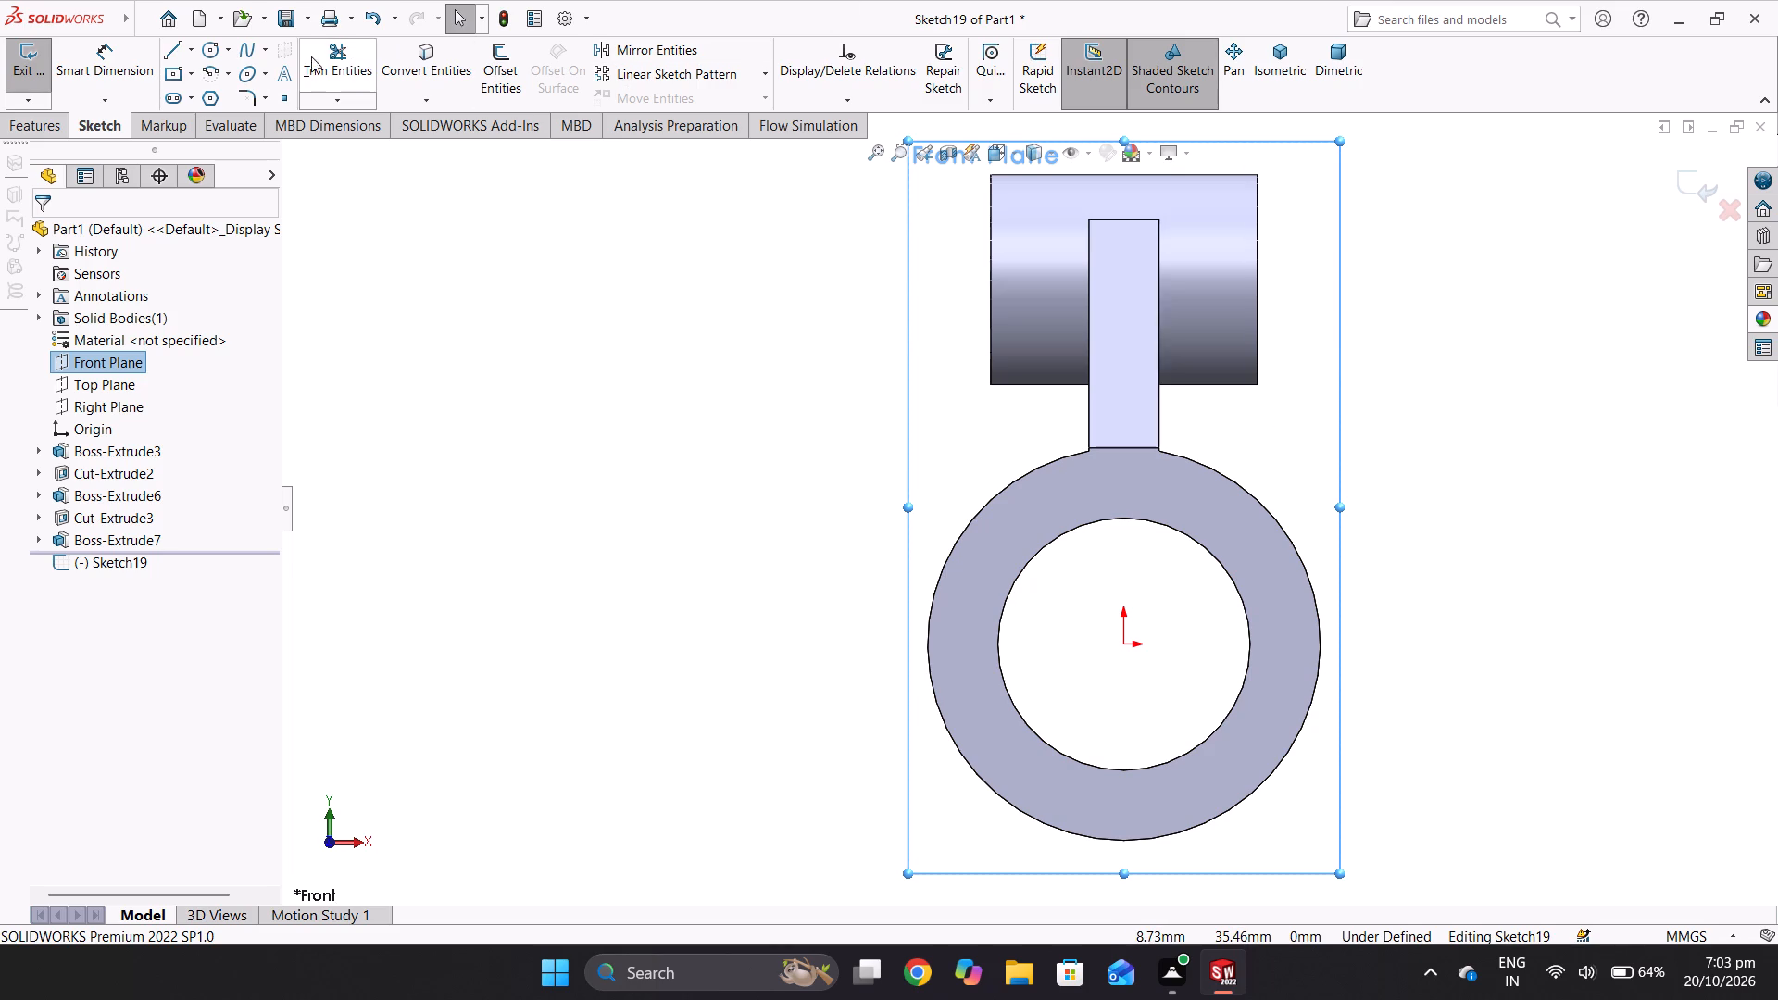
click(181, 54)
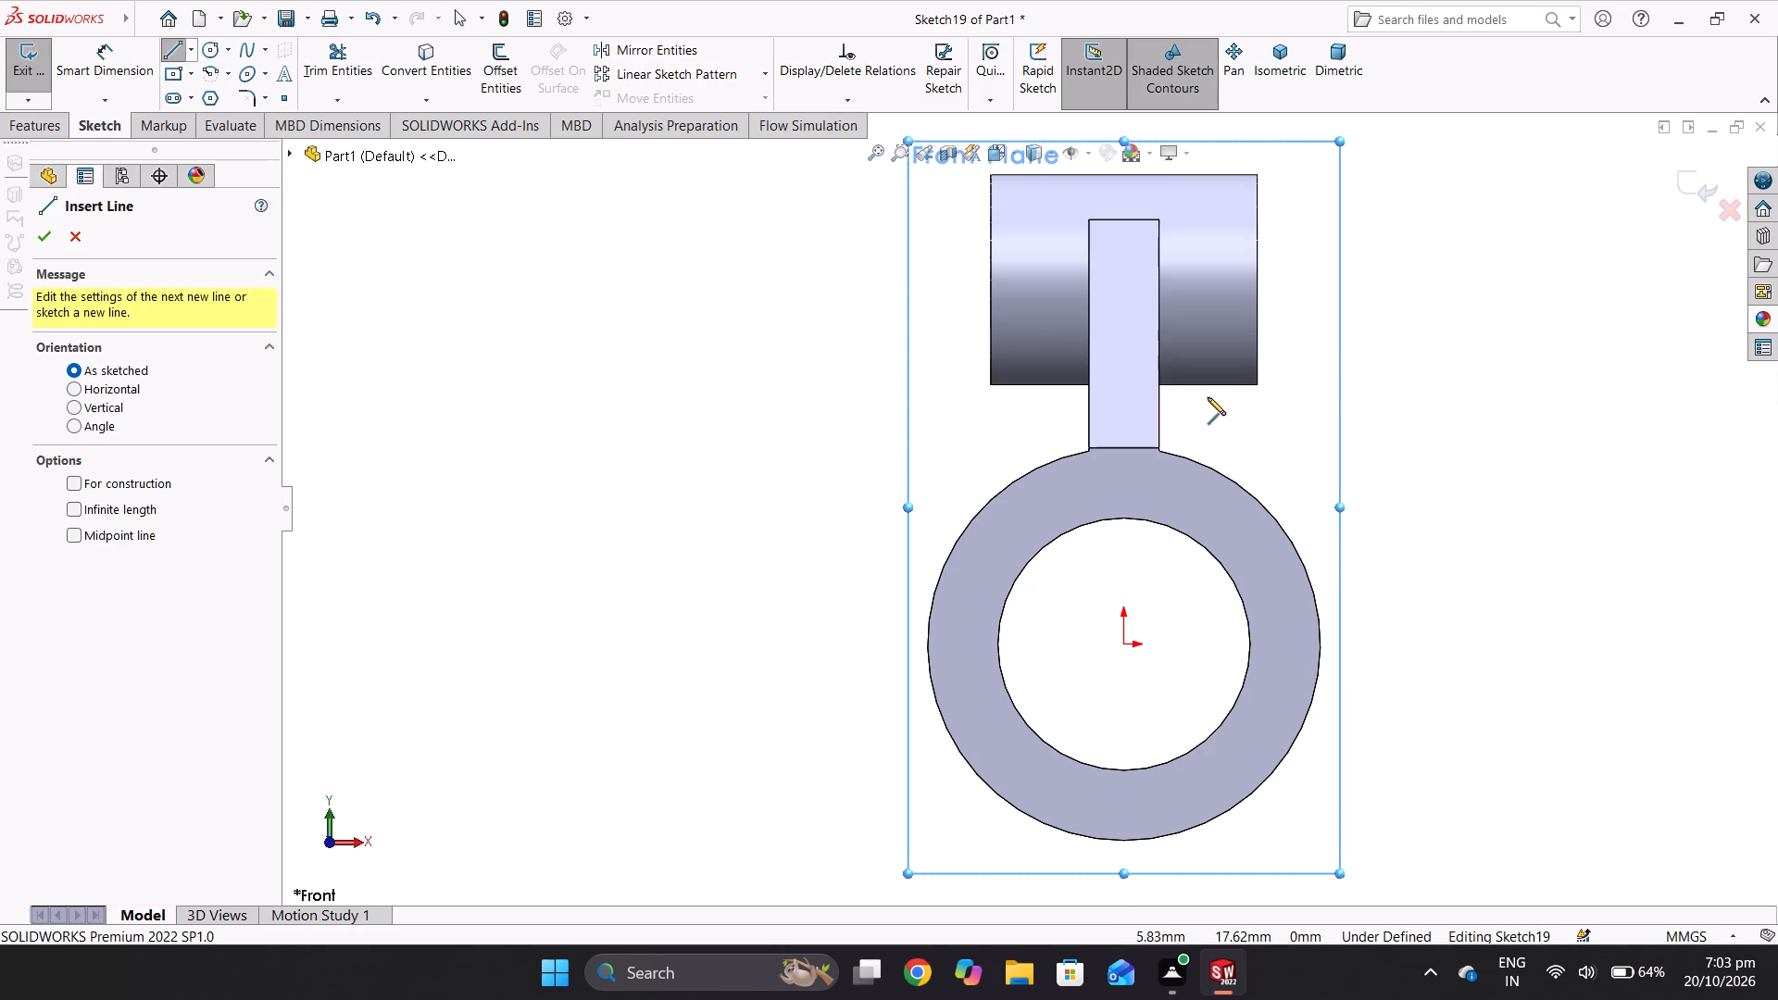
click(1259, 386)
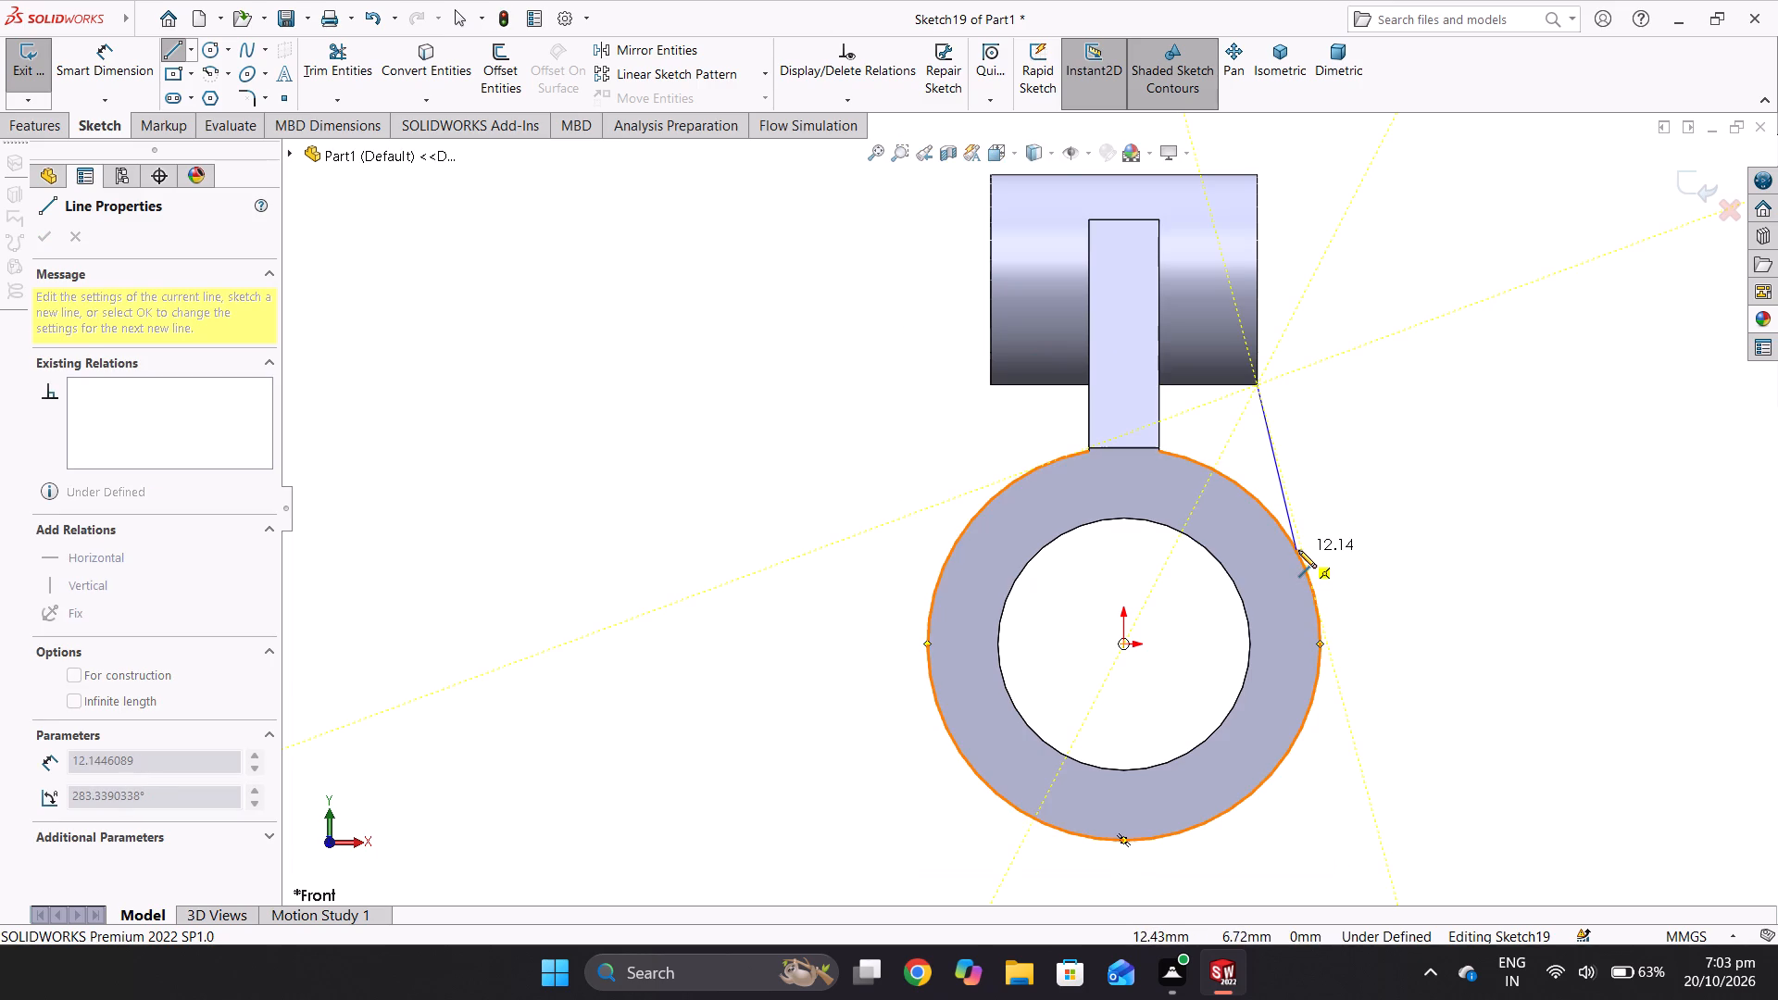
click(1299, 556)
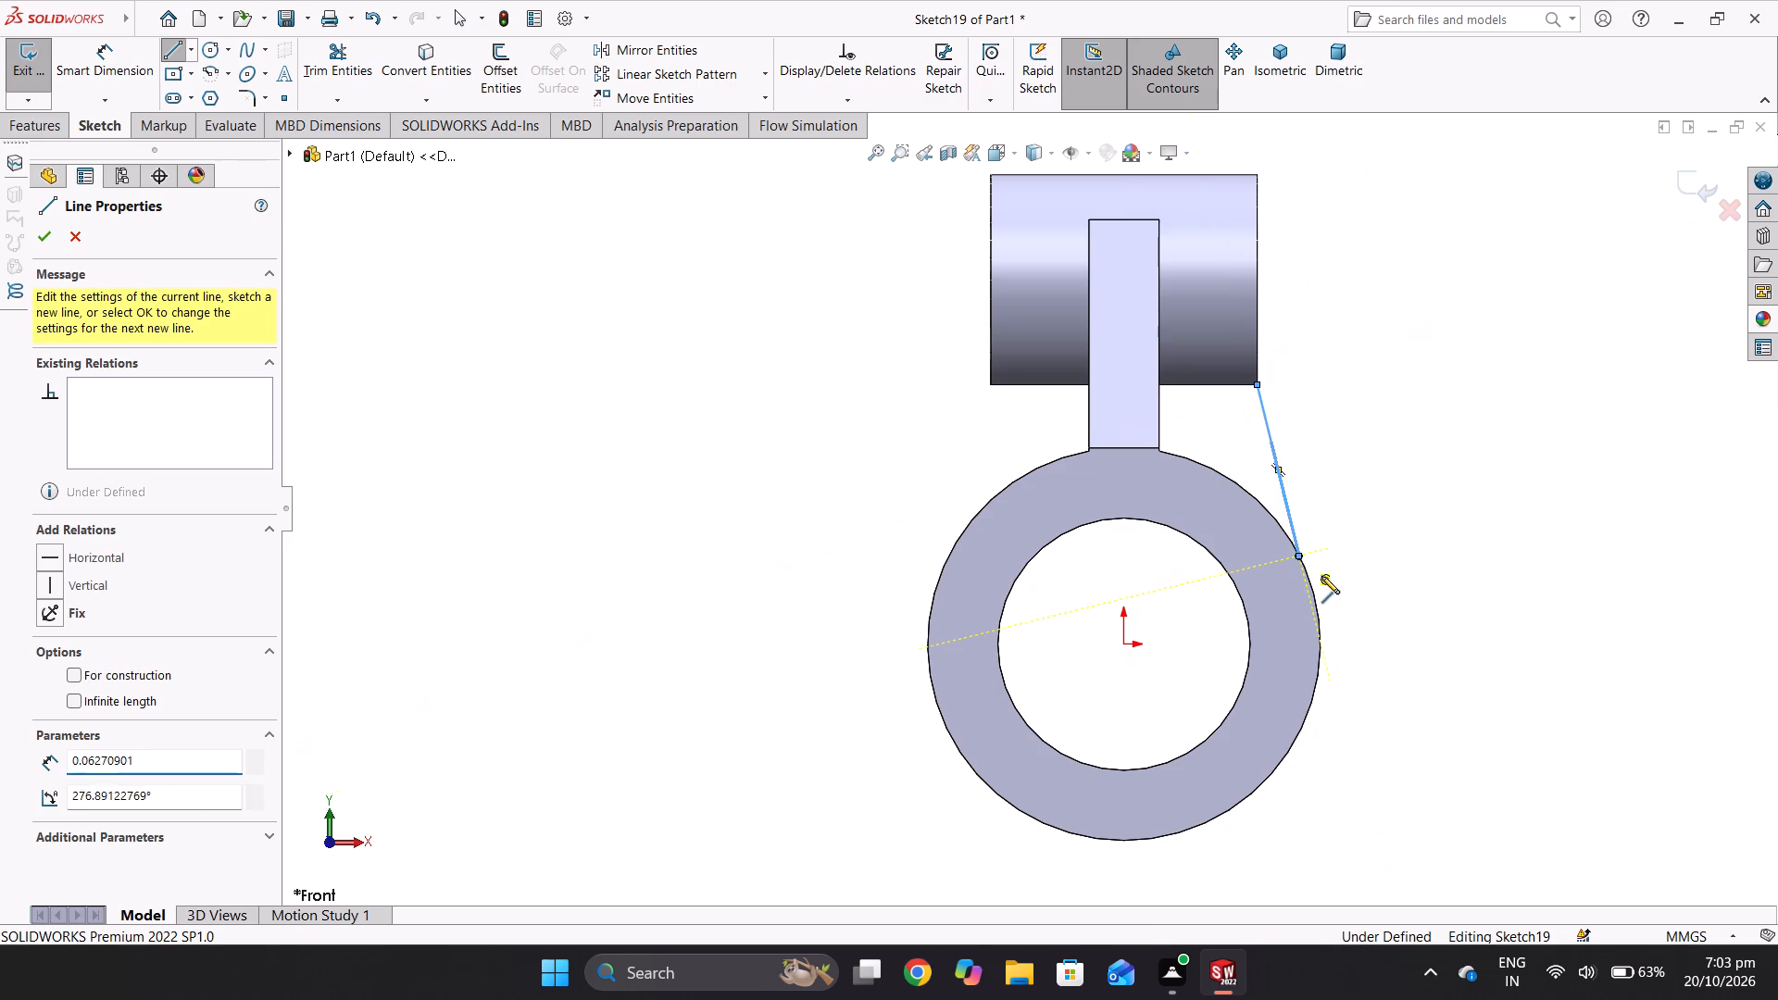
right_click(1333, 579)
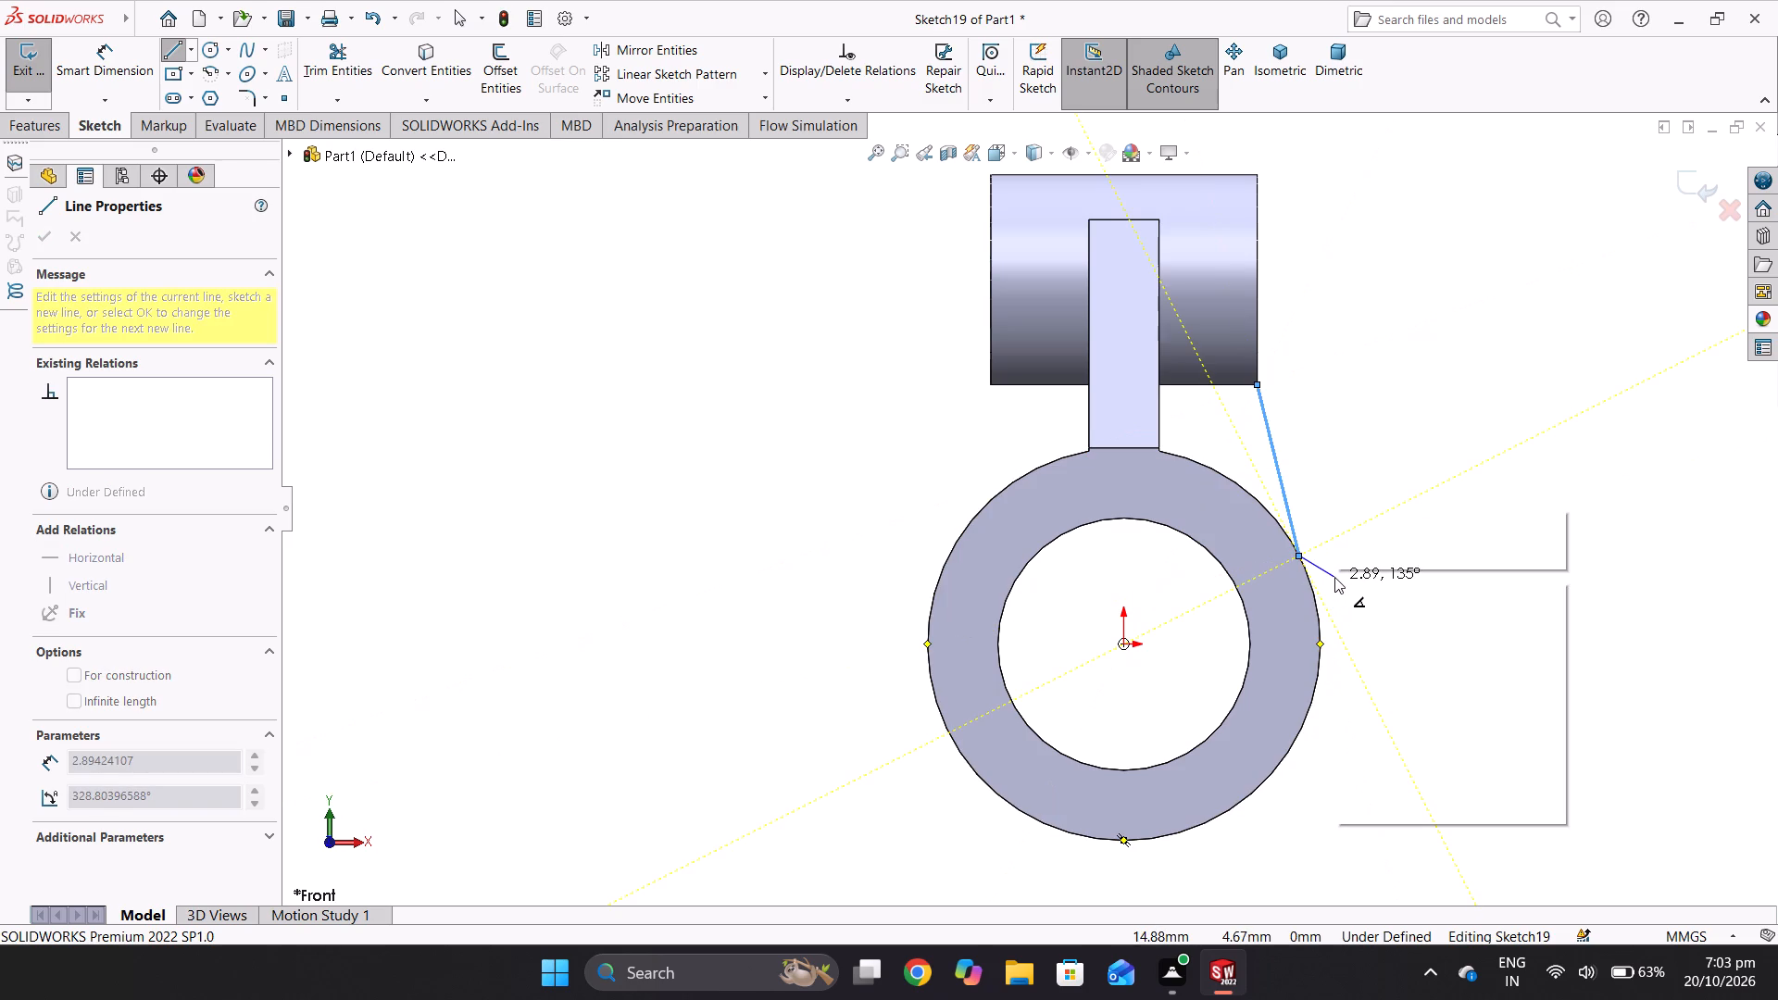
click(1345, 592)
drag(1330, 531, 1295, 553)
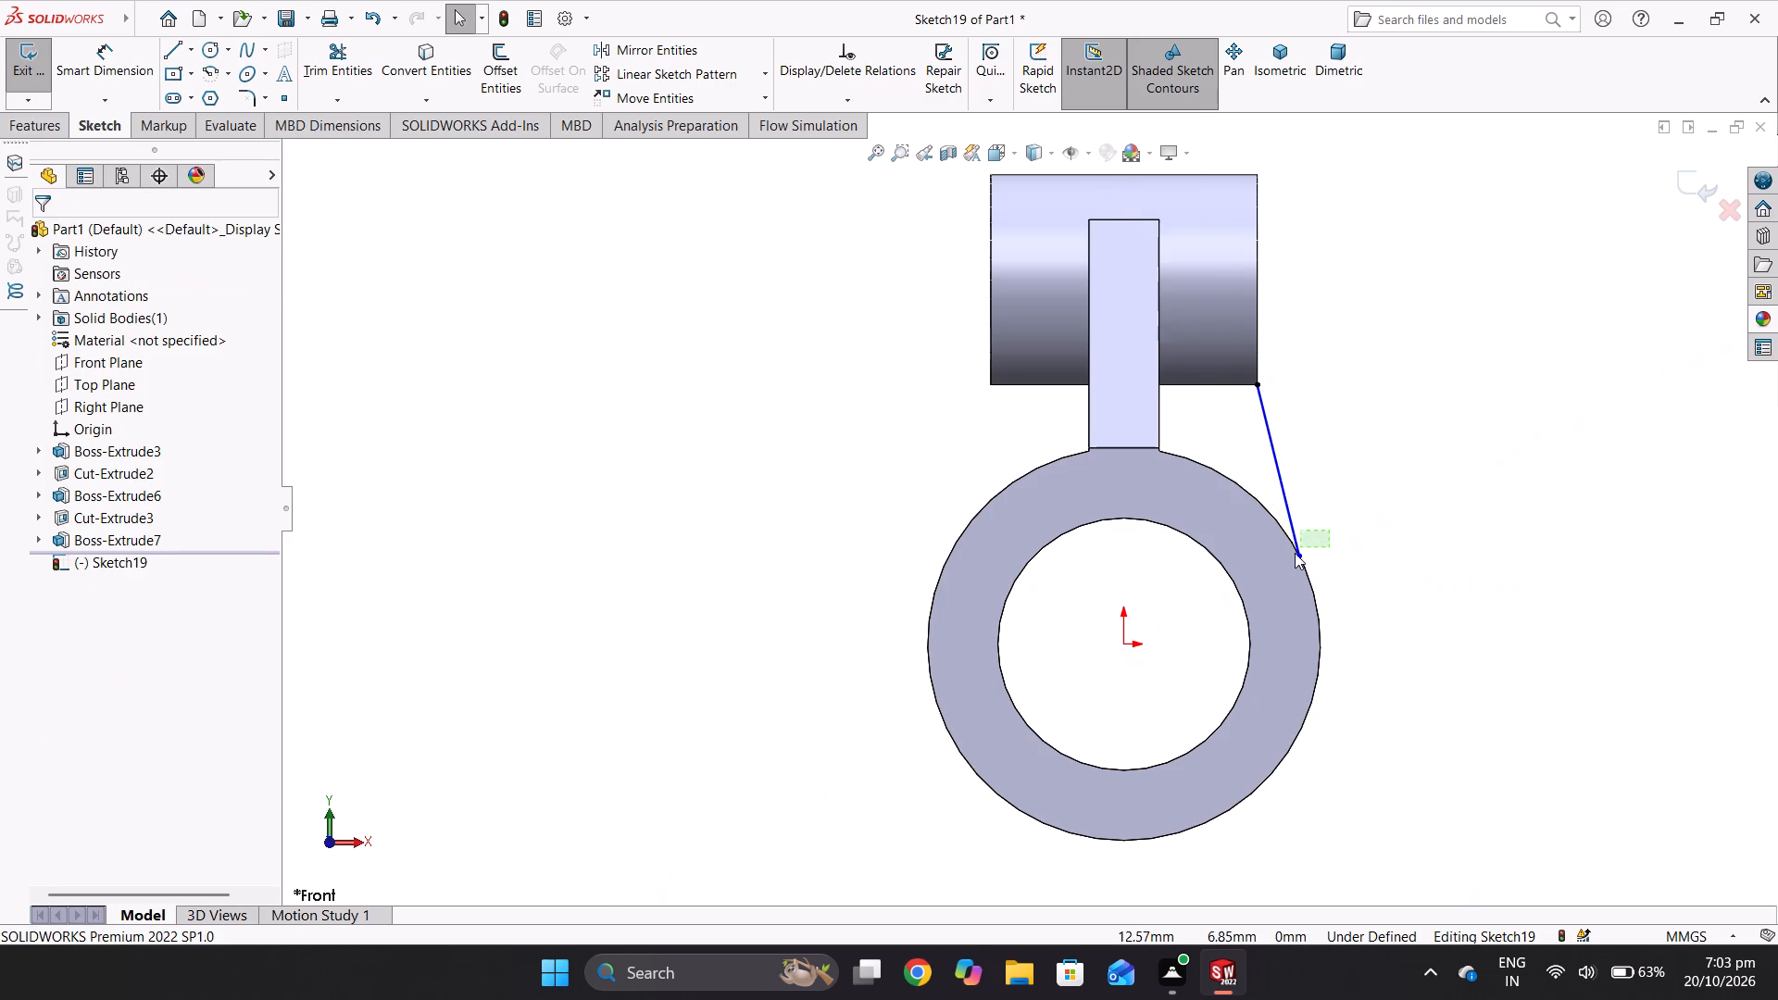
drag(1295, 553, 1286, 579)
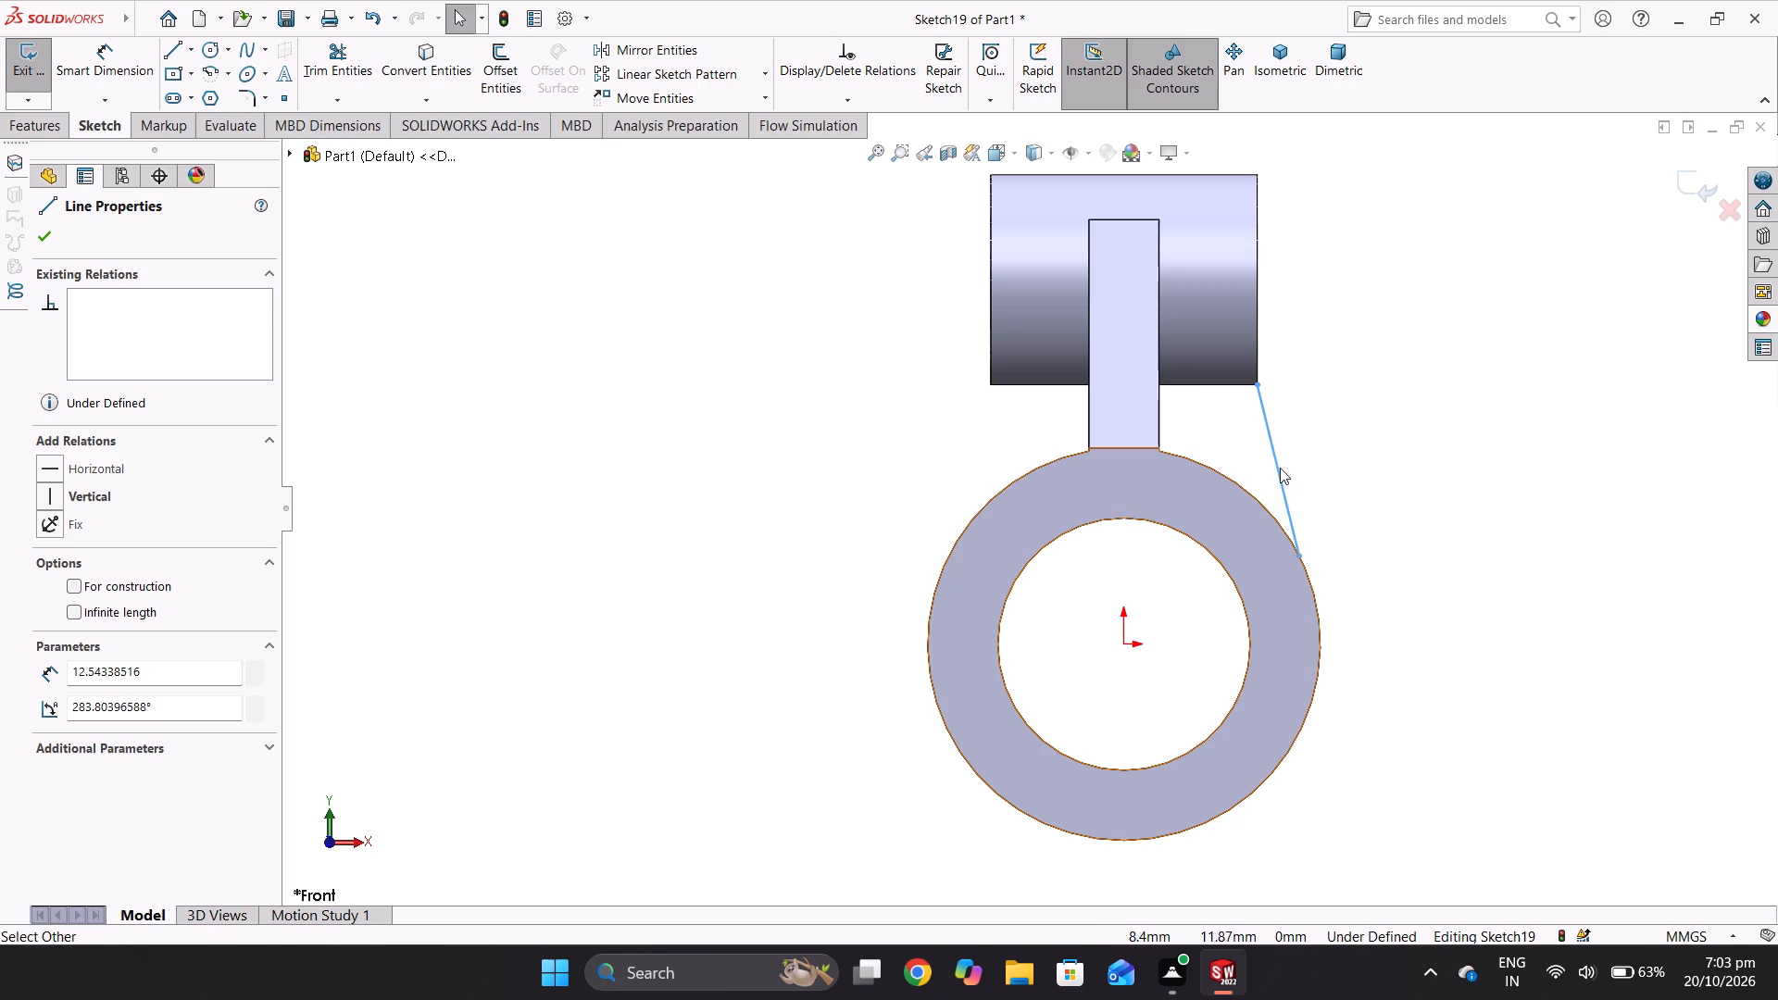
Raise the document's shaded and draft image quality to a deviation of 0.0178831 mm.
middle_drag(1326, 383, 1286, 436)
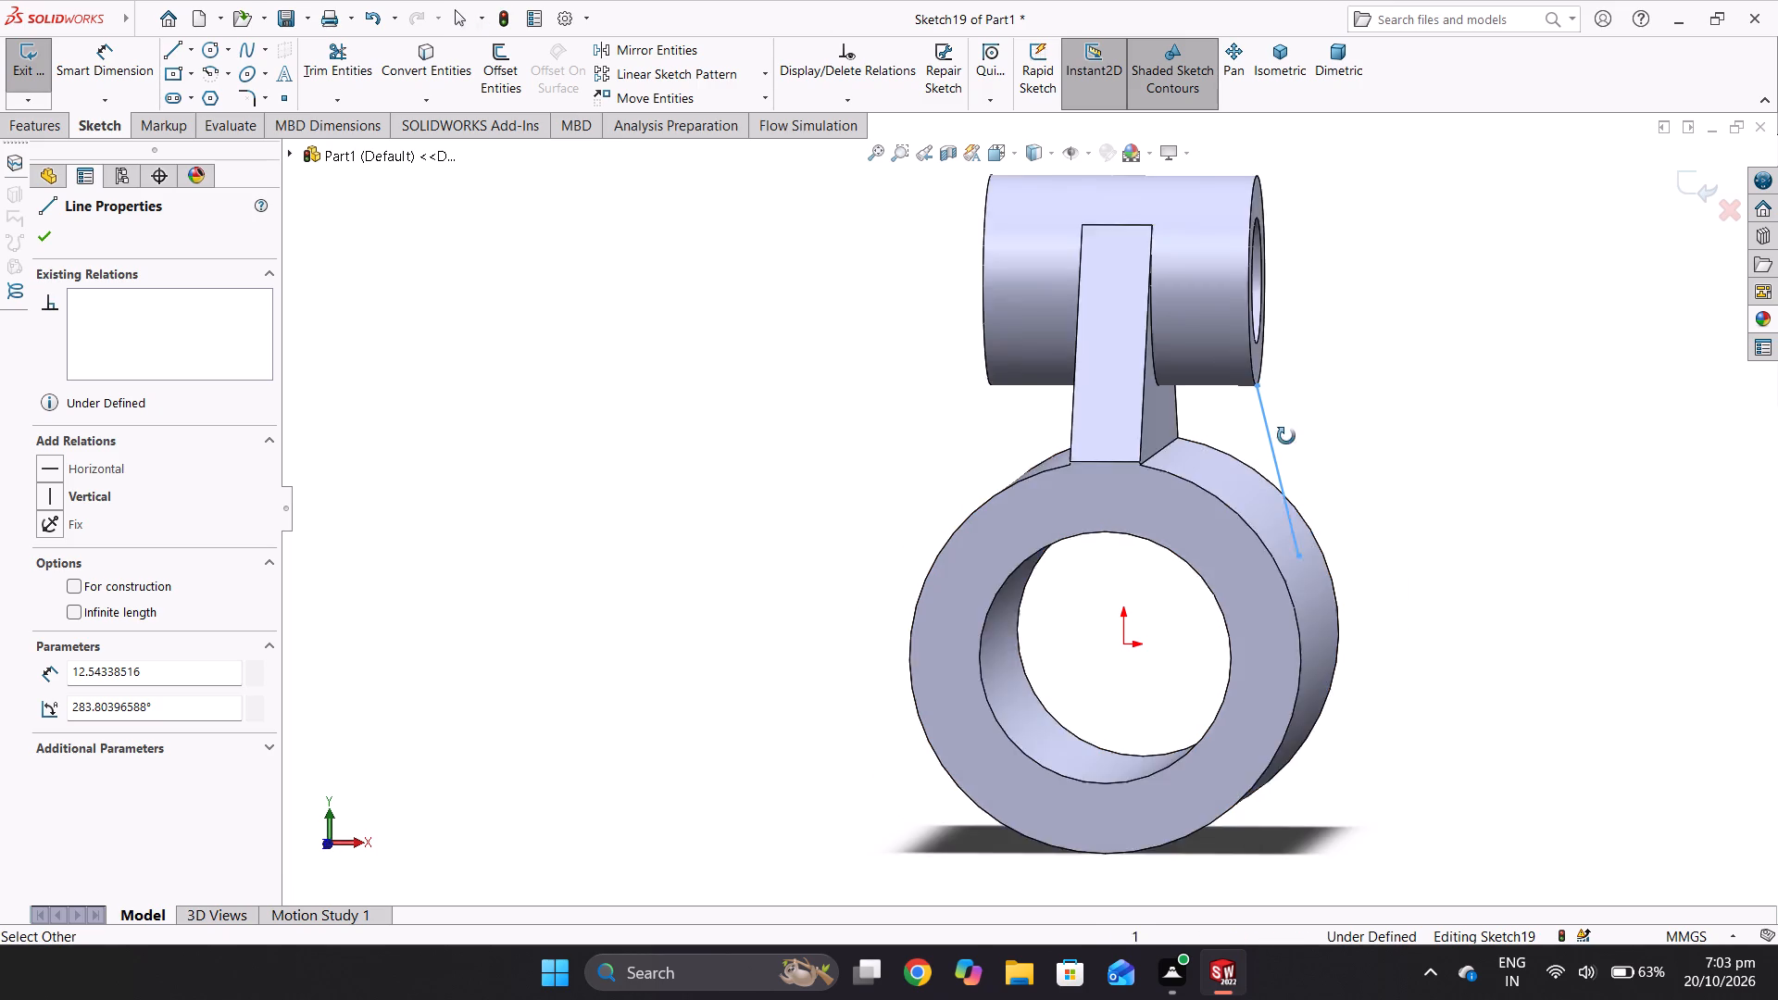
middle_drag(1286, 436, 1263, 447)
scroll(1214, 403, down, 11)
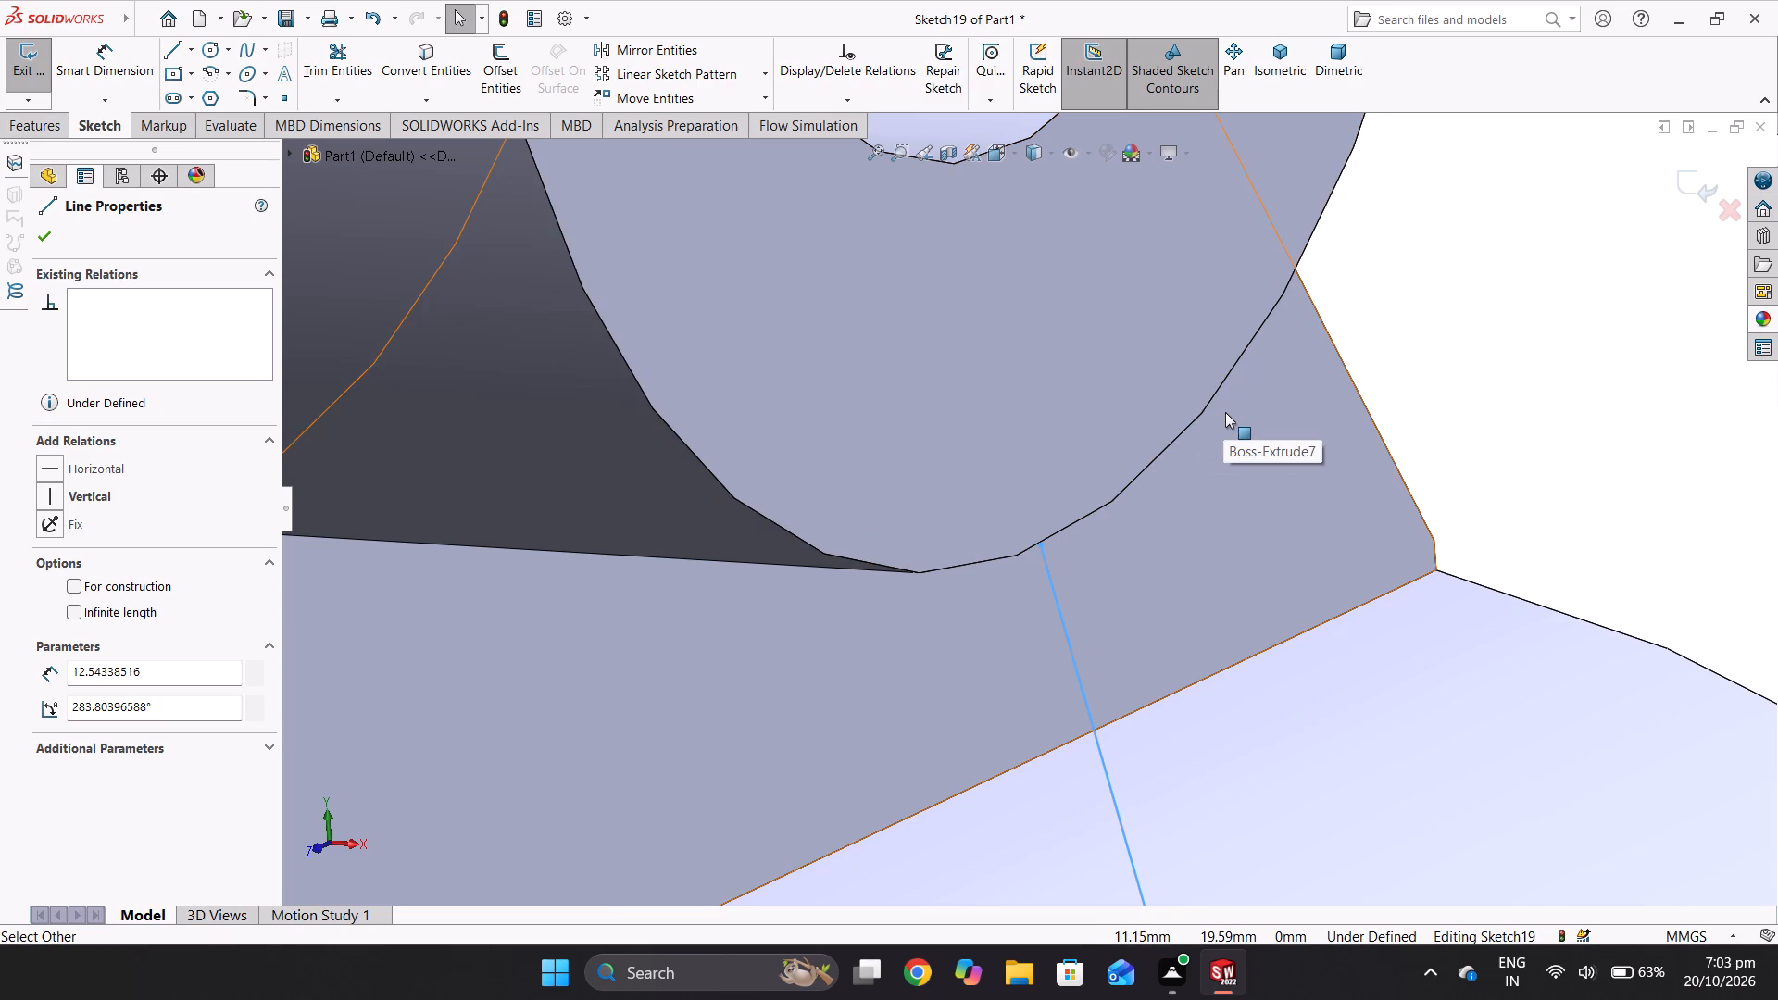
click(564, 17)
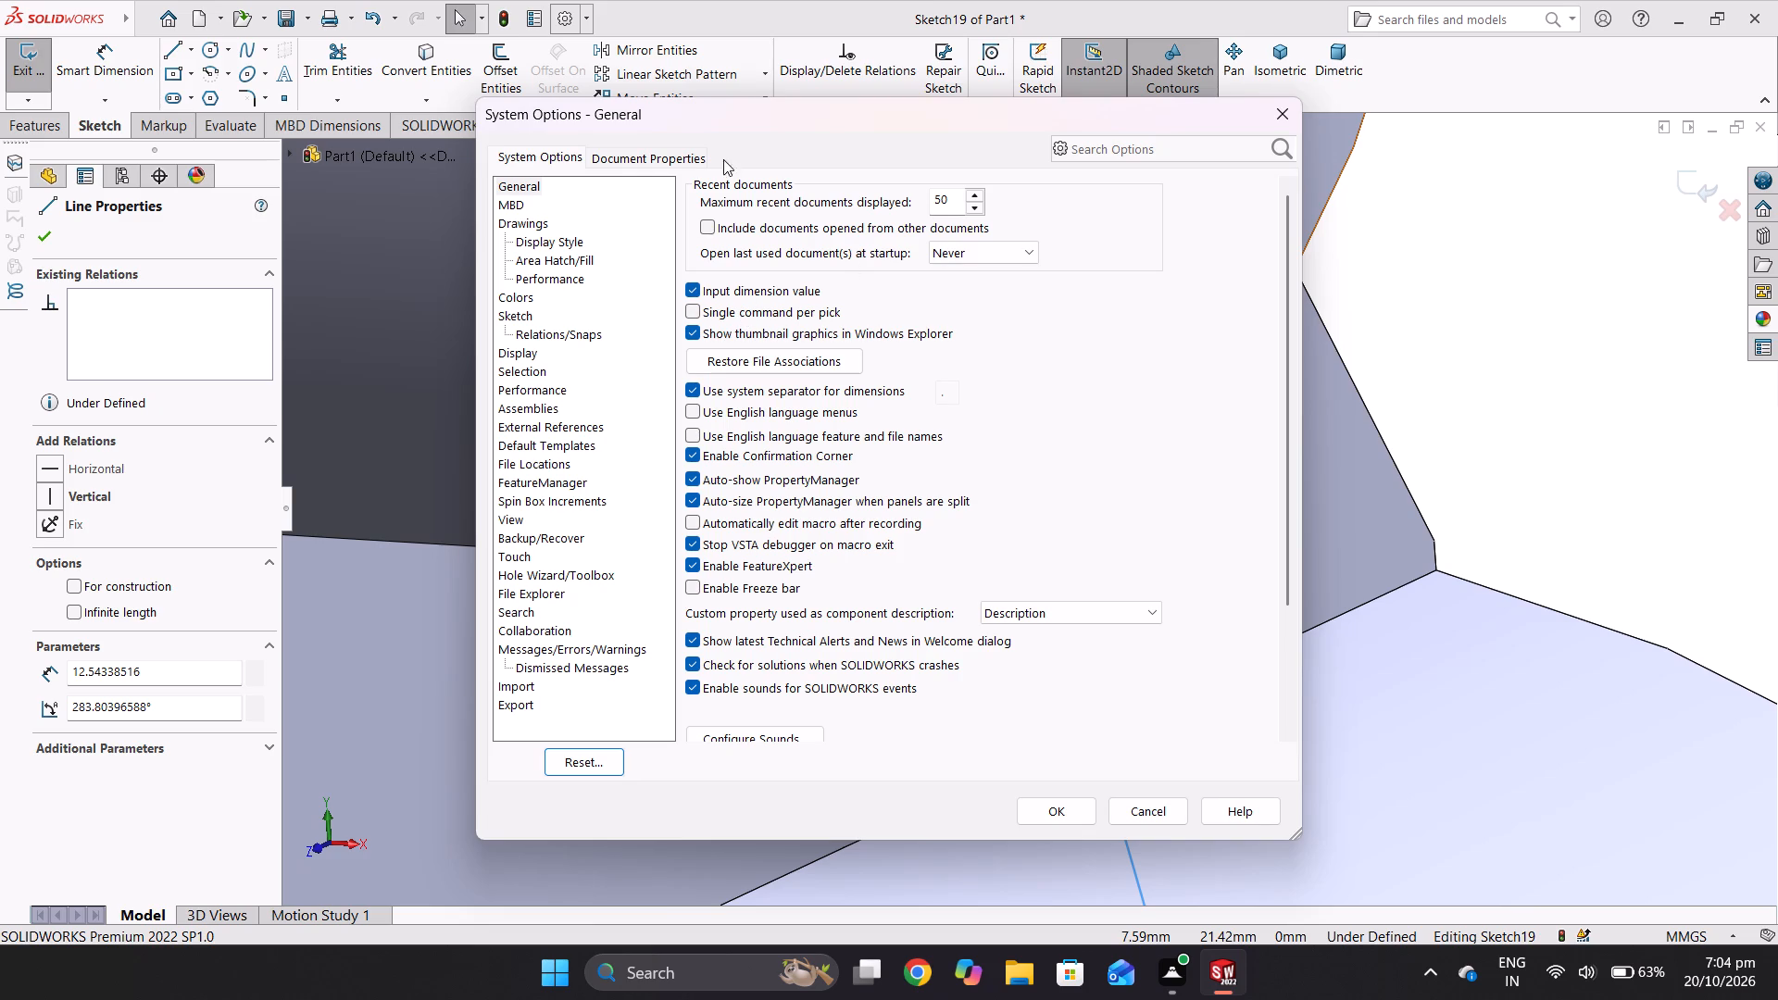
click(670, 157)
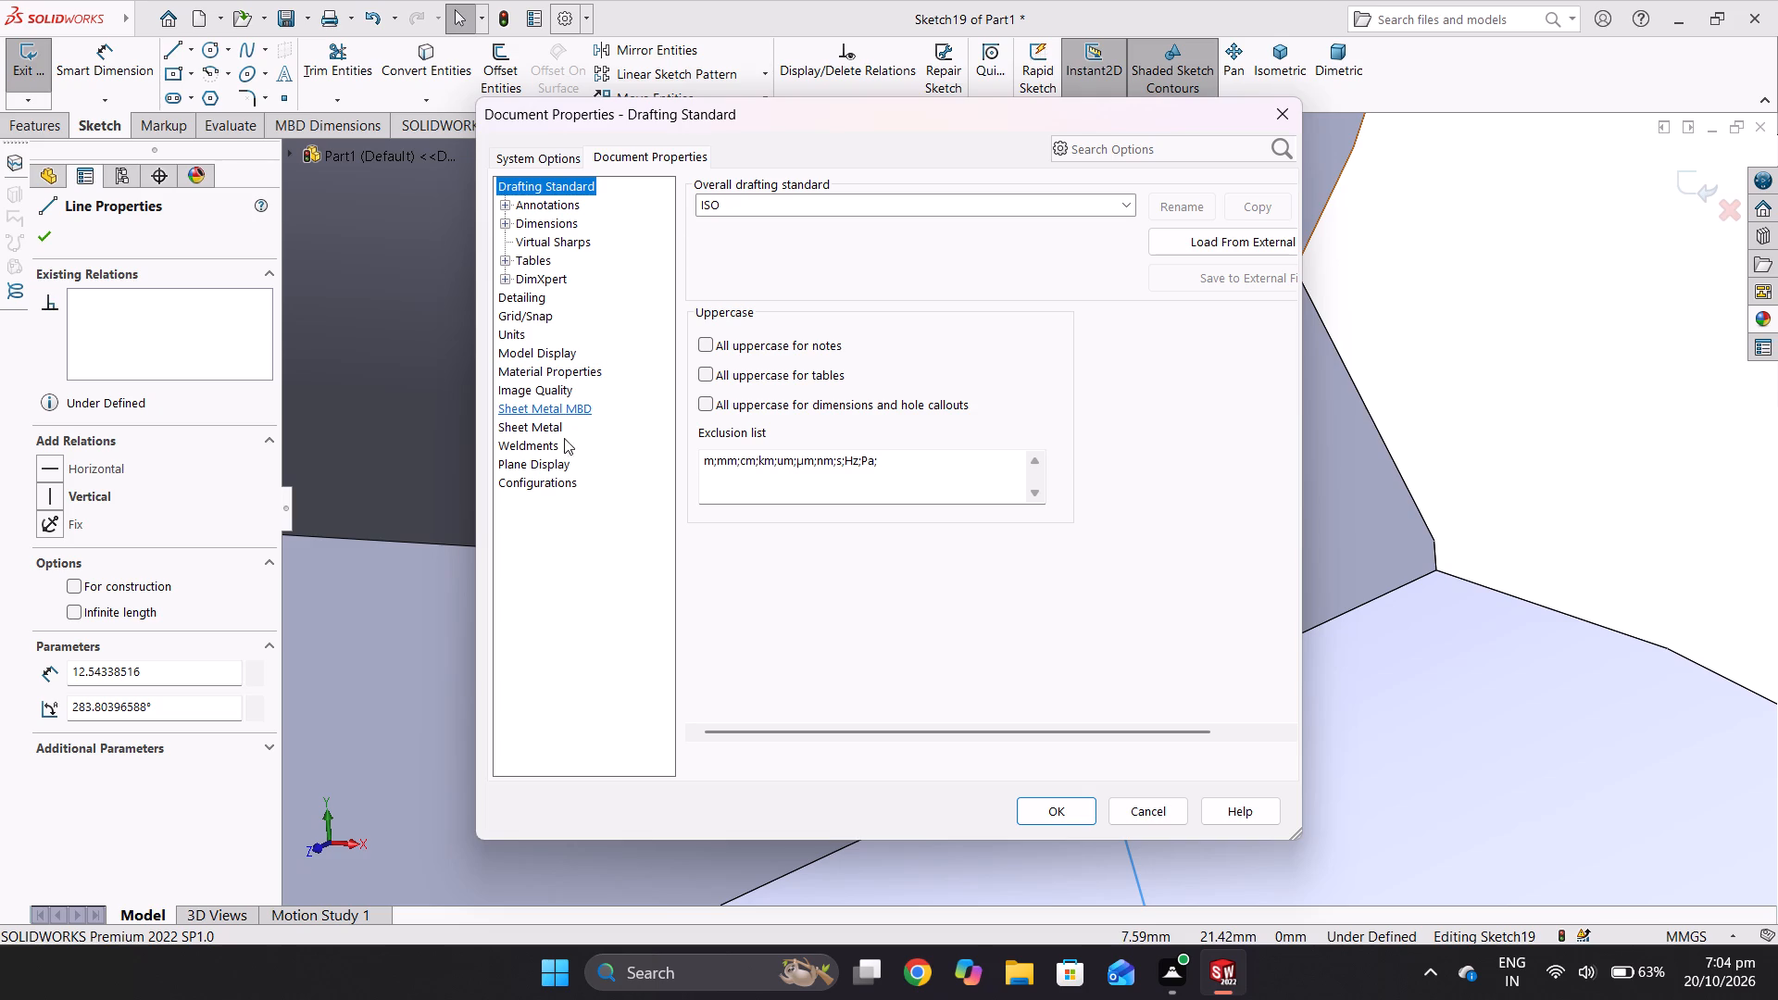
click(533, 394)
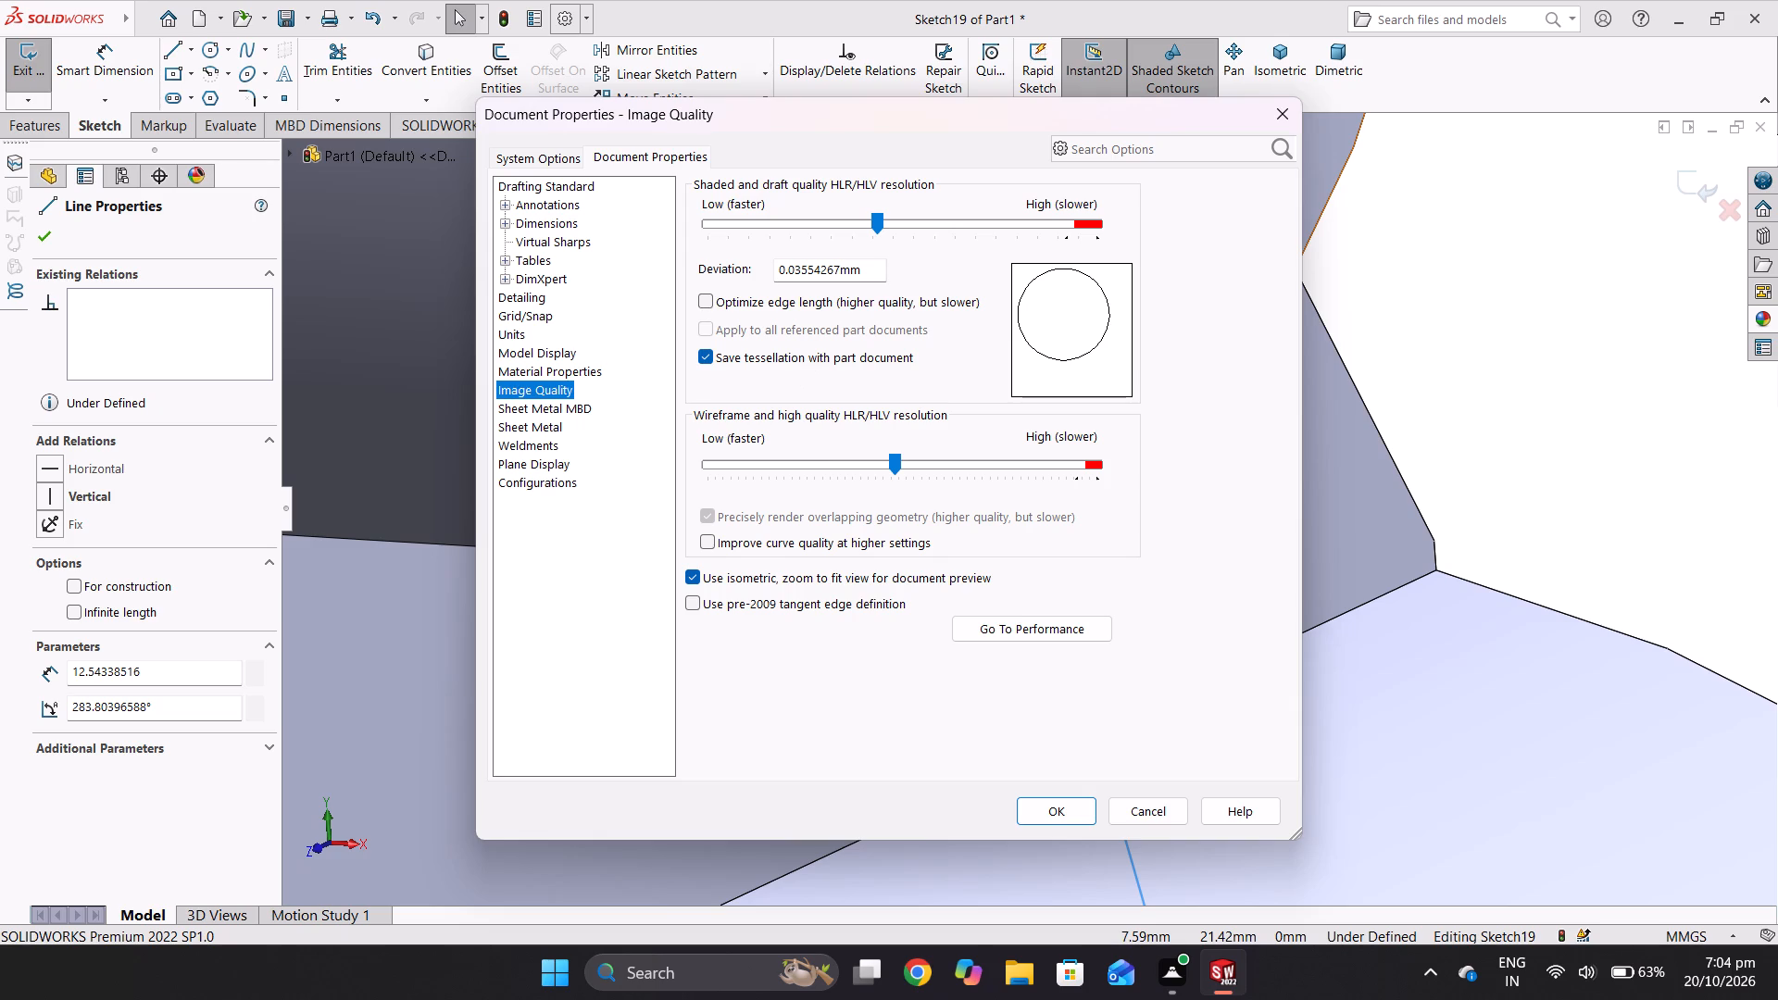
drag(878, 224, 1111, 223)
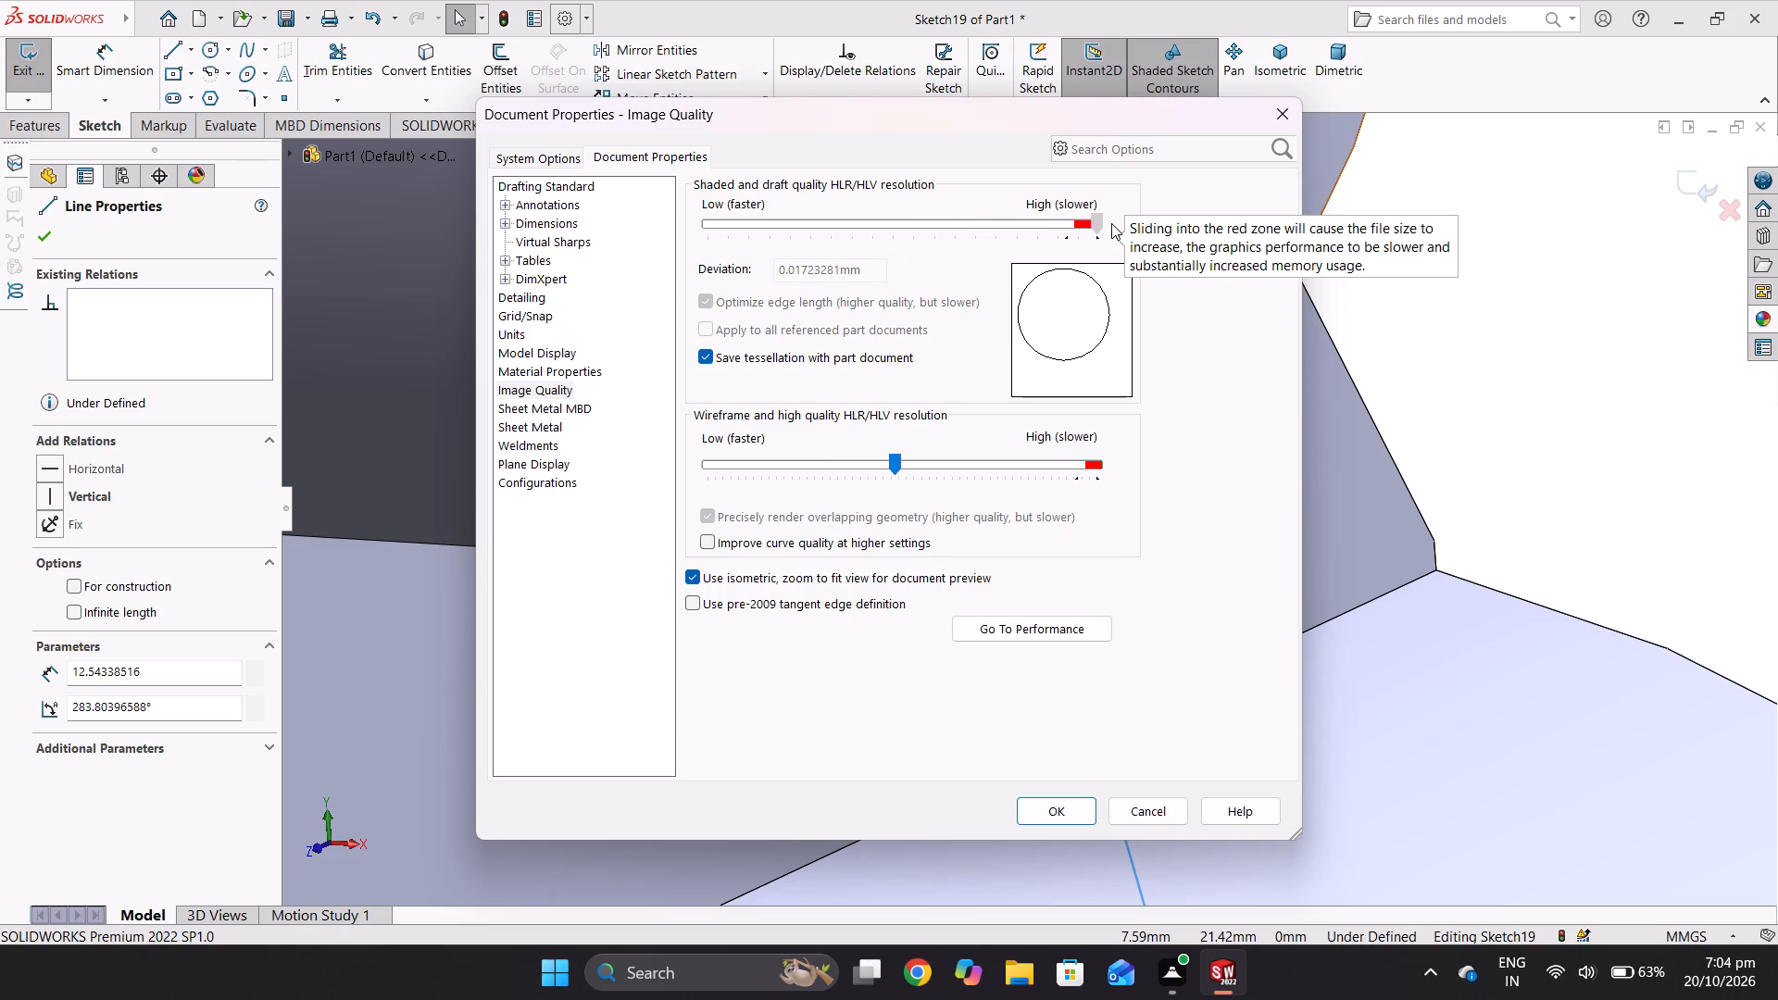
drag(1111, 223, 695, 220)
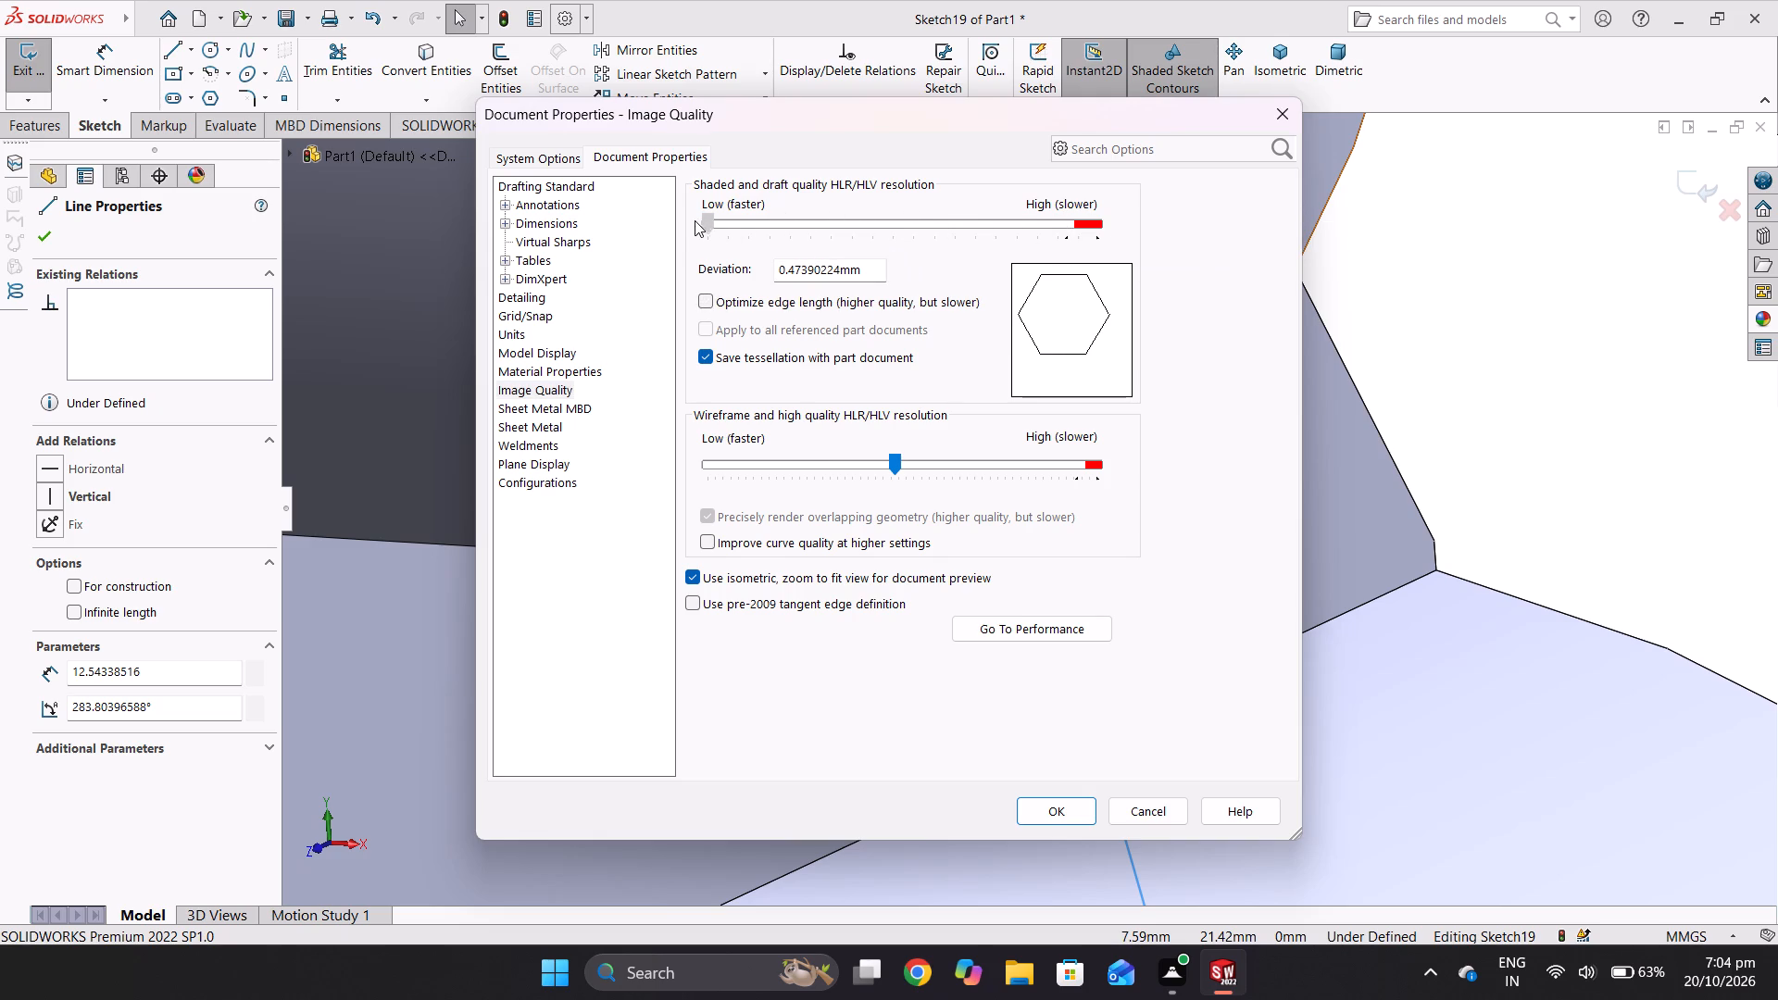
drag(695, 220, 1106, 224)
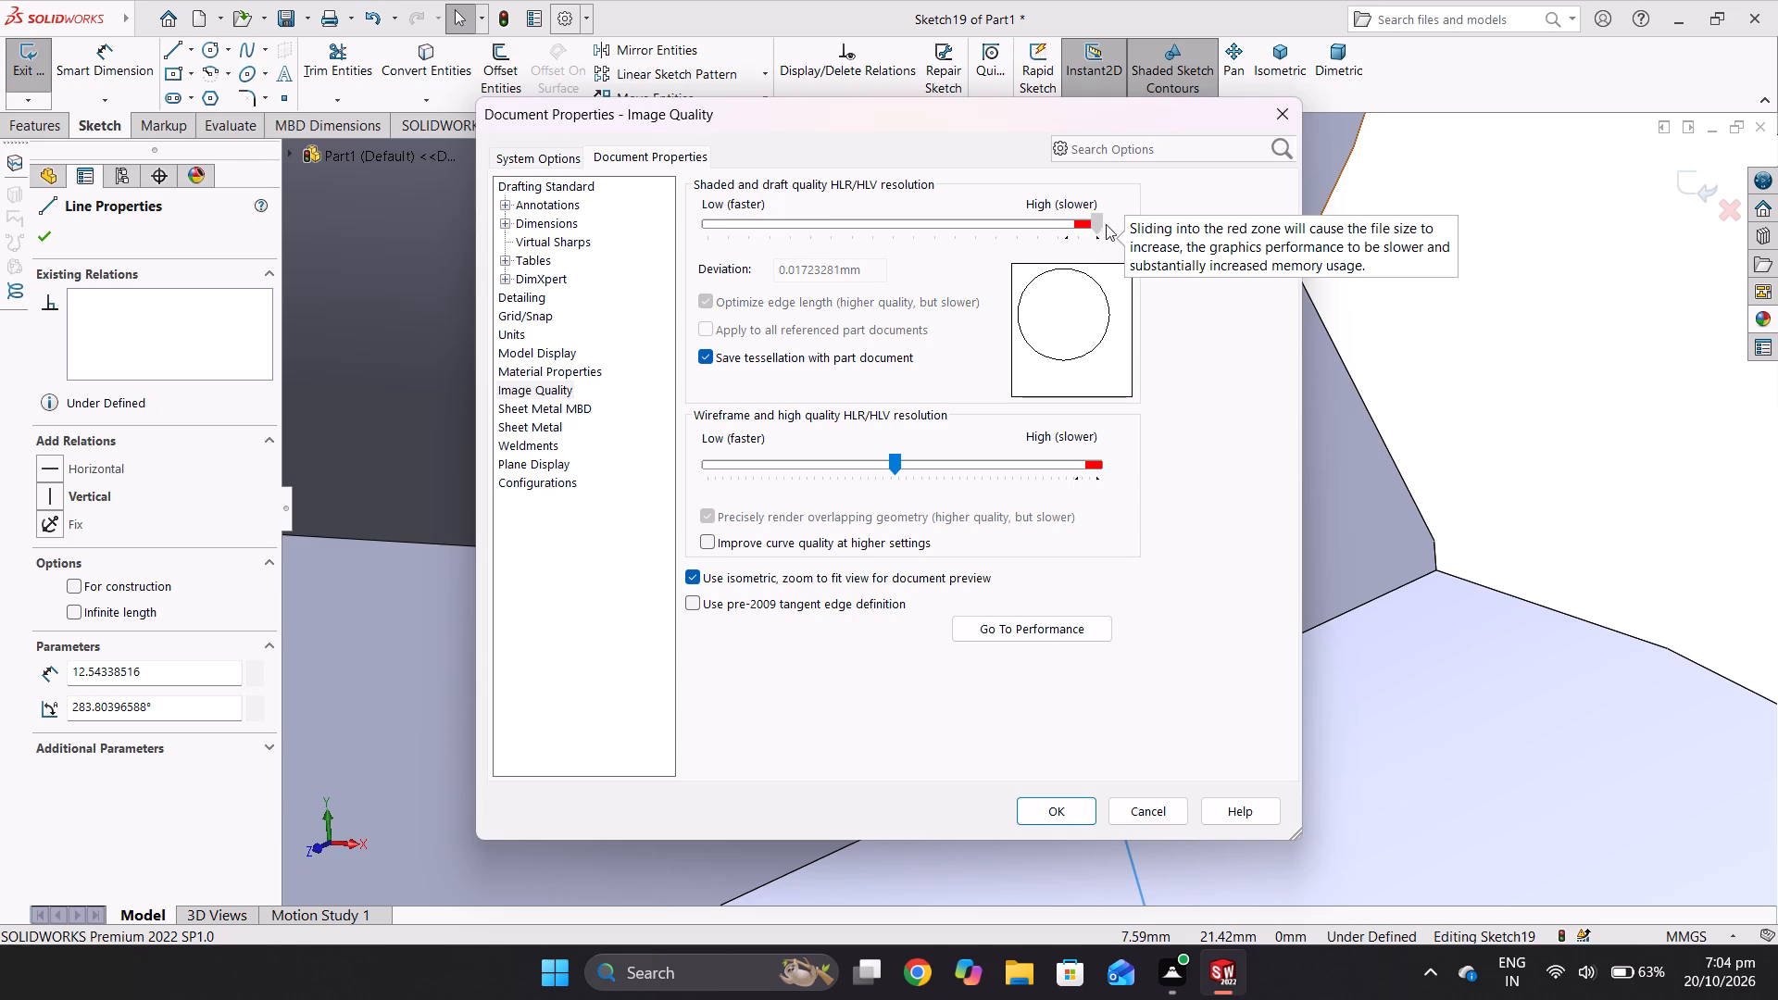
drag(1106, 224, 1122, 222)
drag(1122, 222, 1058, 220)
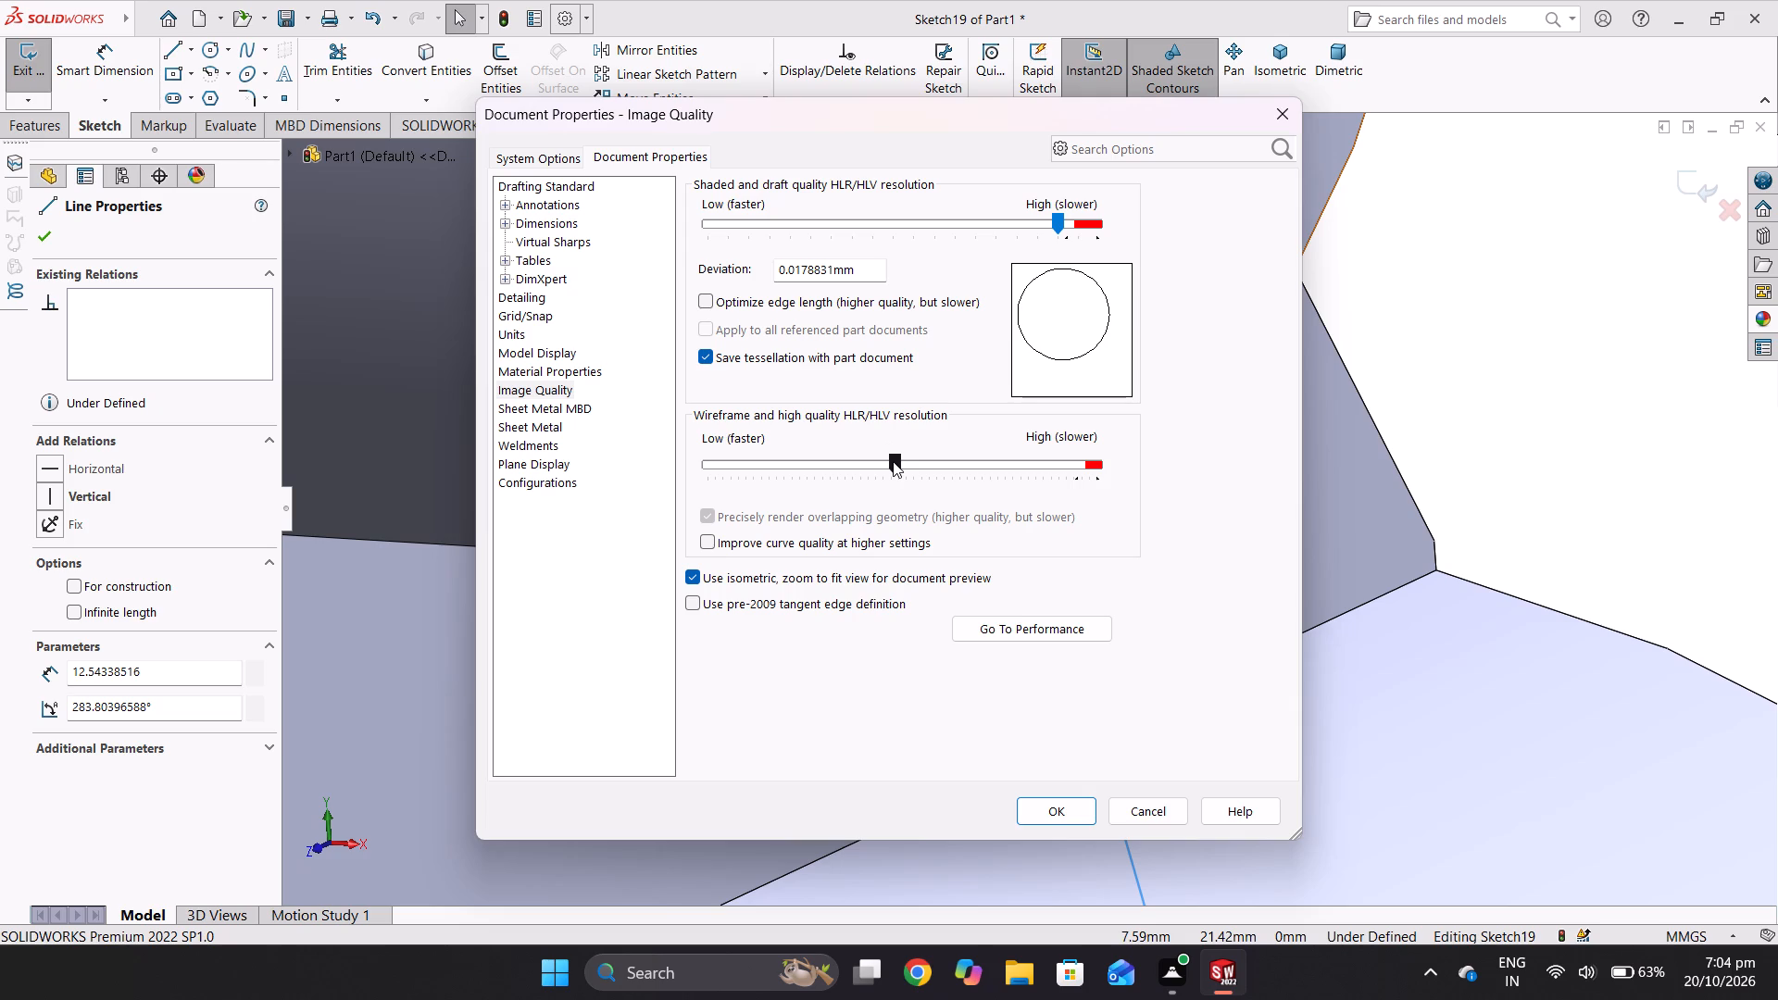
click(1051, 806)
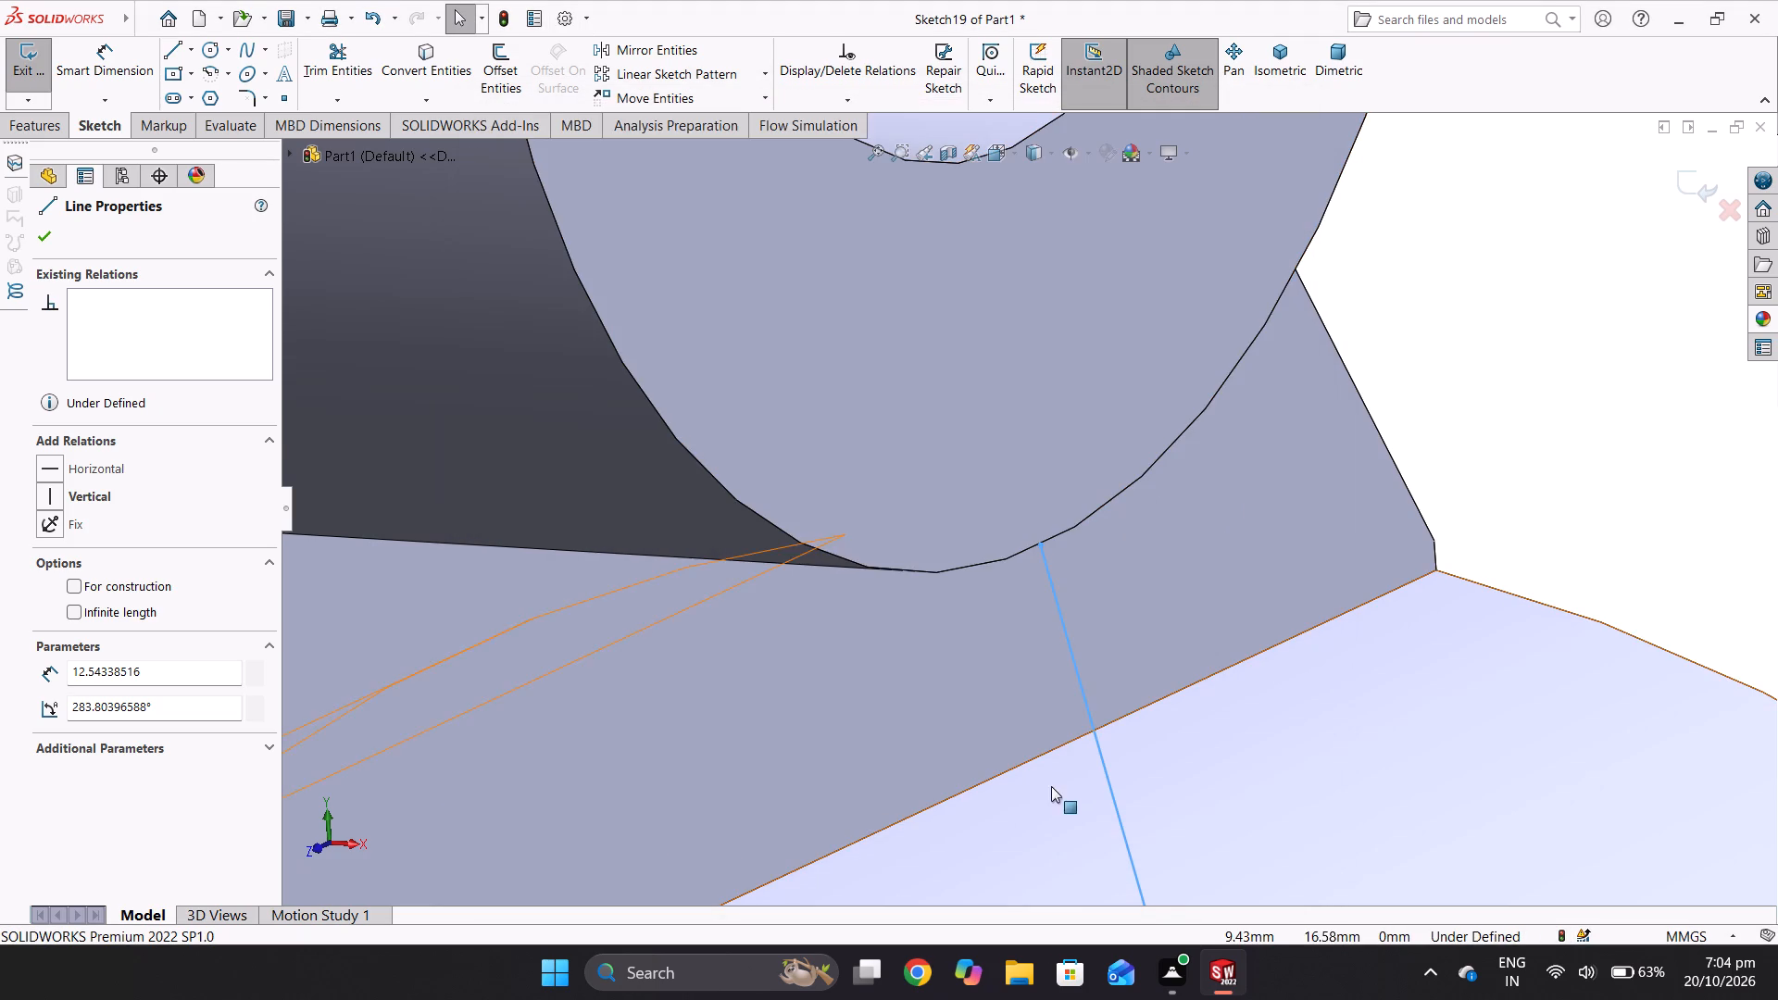
Raise both the shaded and the wireframe image quality resolutions into the highest, red zone.
scroll(999, 555, down, 2)
scroll(999, 555, up, 3)
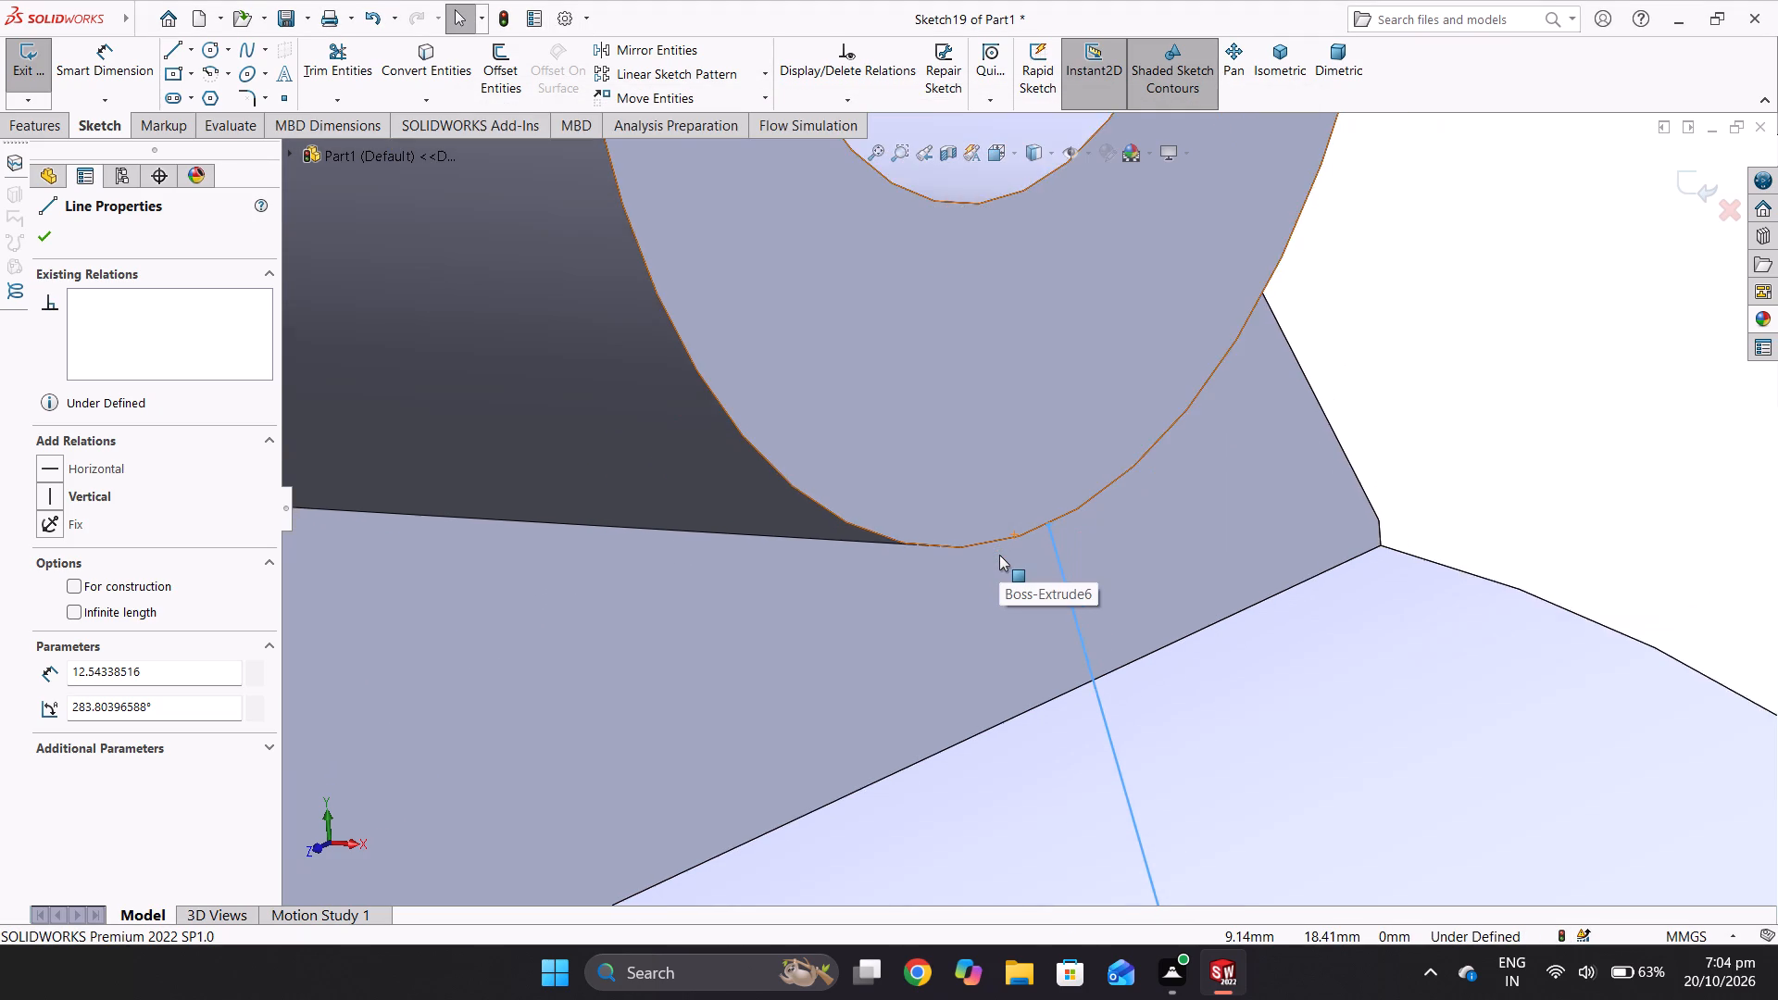
scroll(999, 555, up, 1)
click(569, 23)
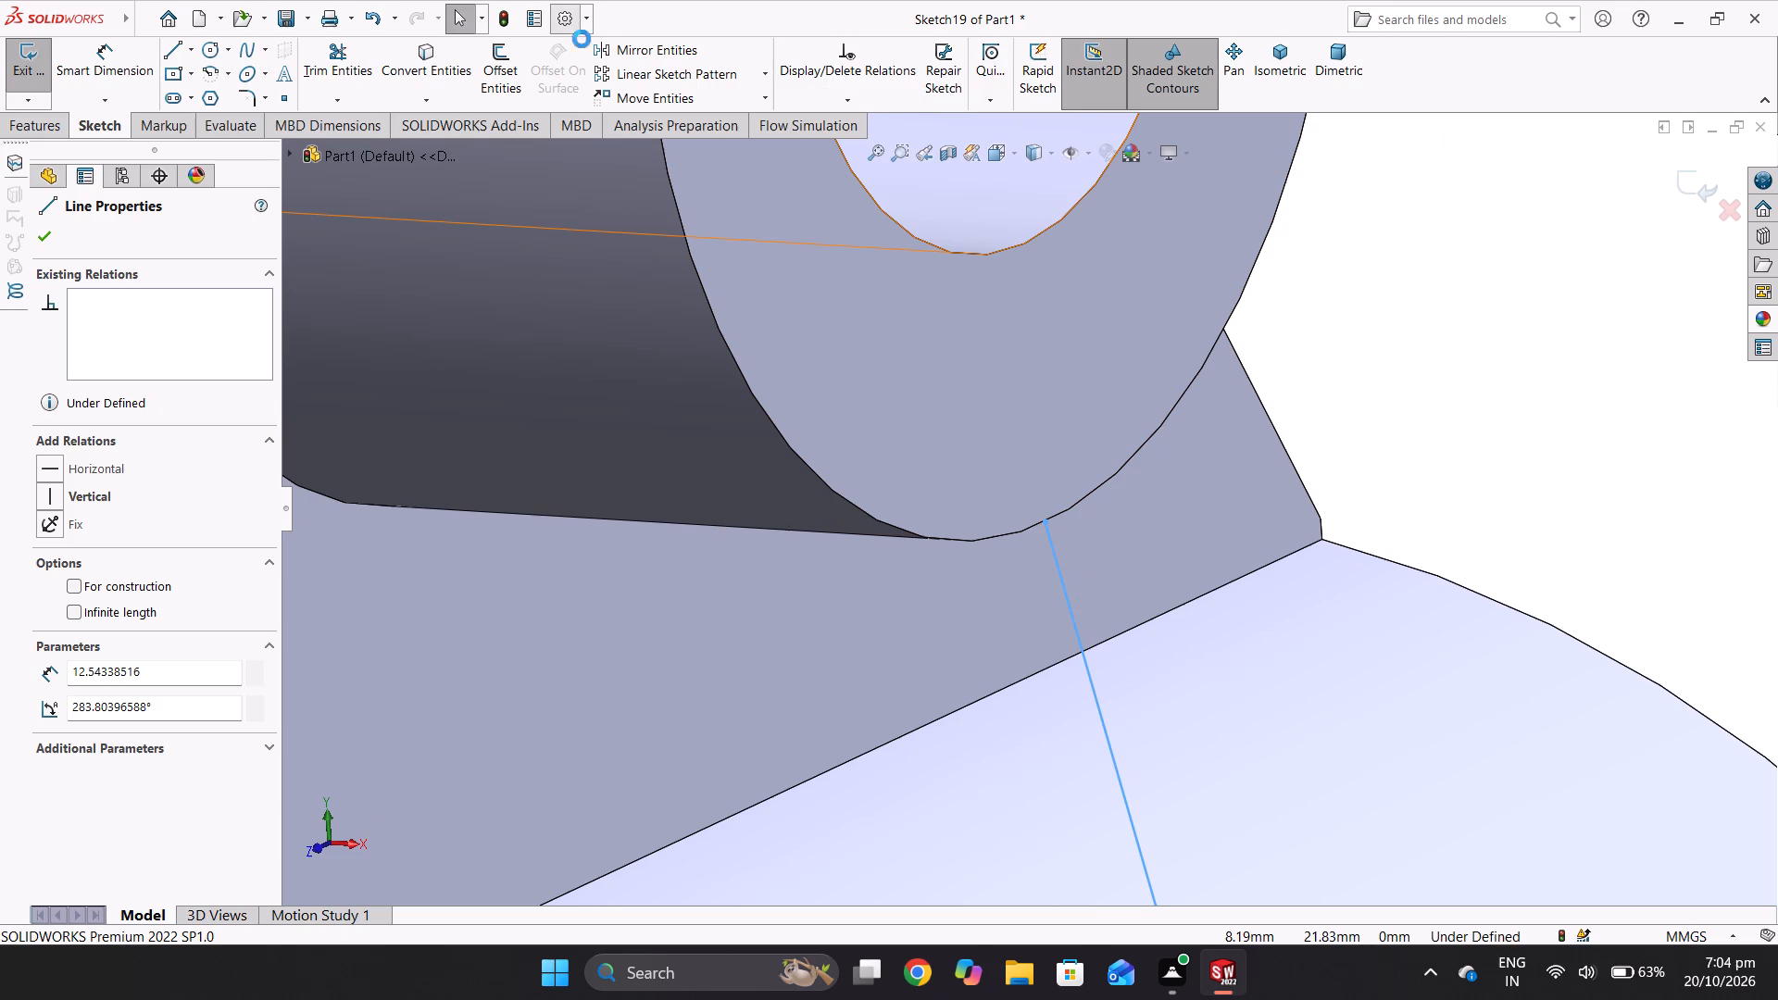
click(636, 163)
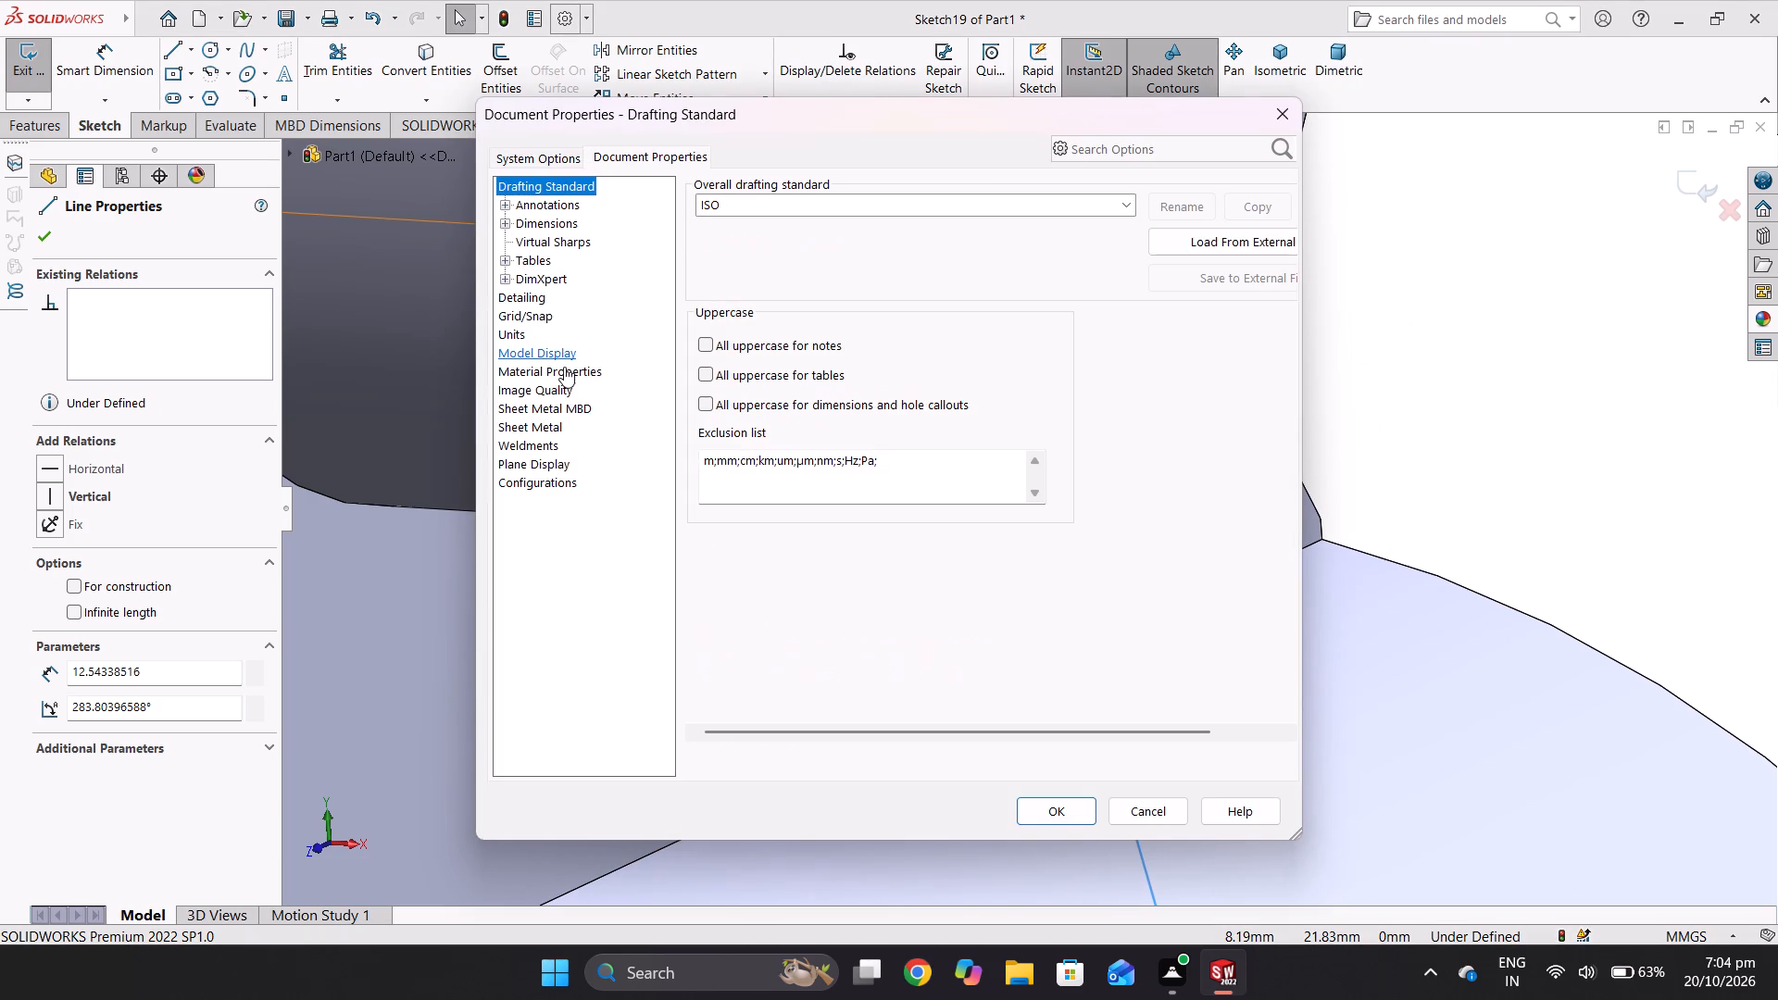
click(557, 388)
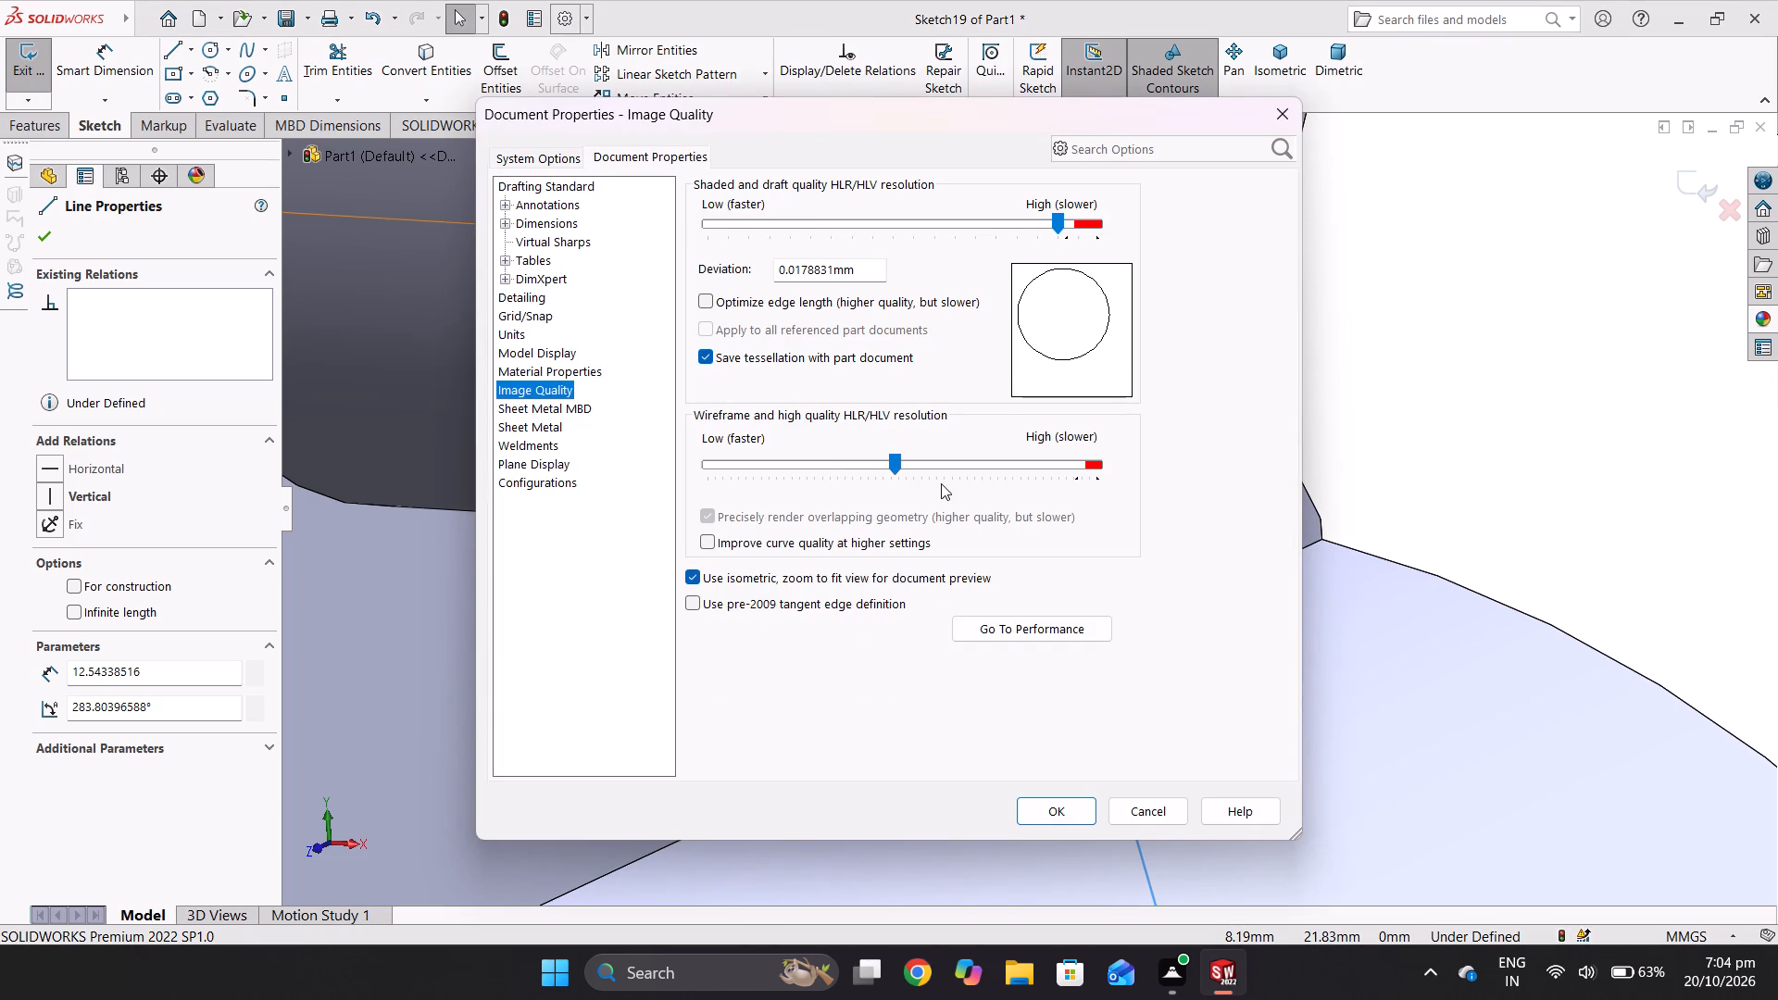
drag(891, 466, 1090, 456)
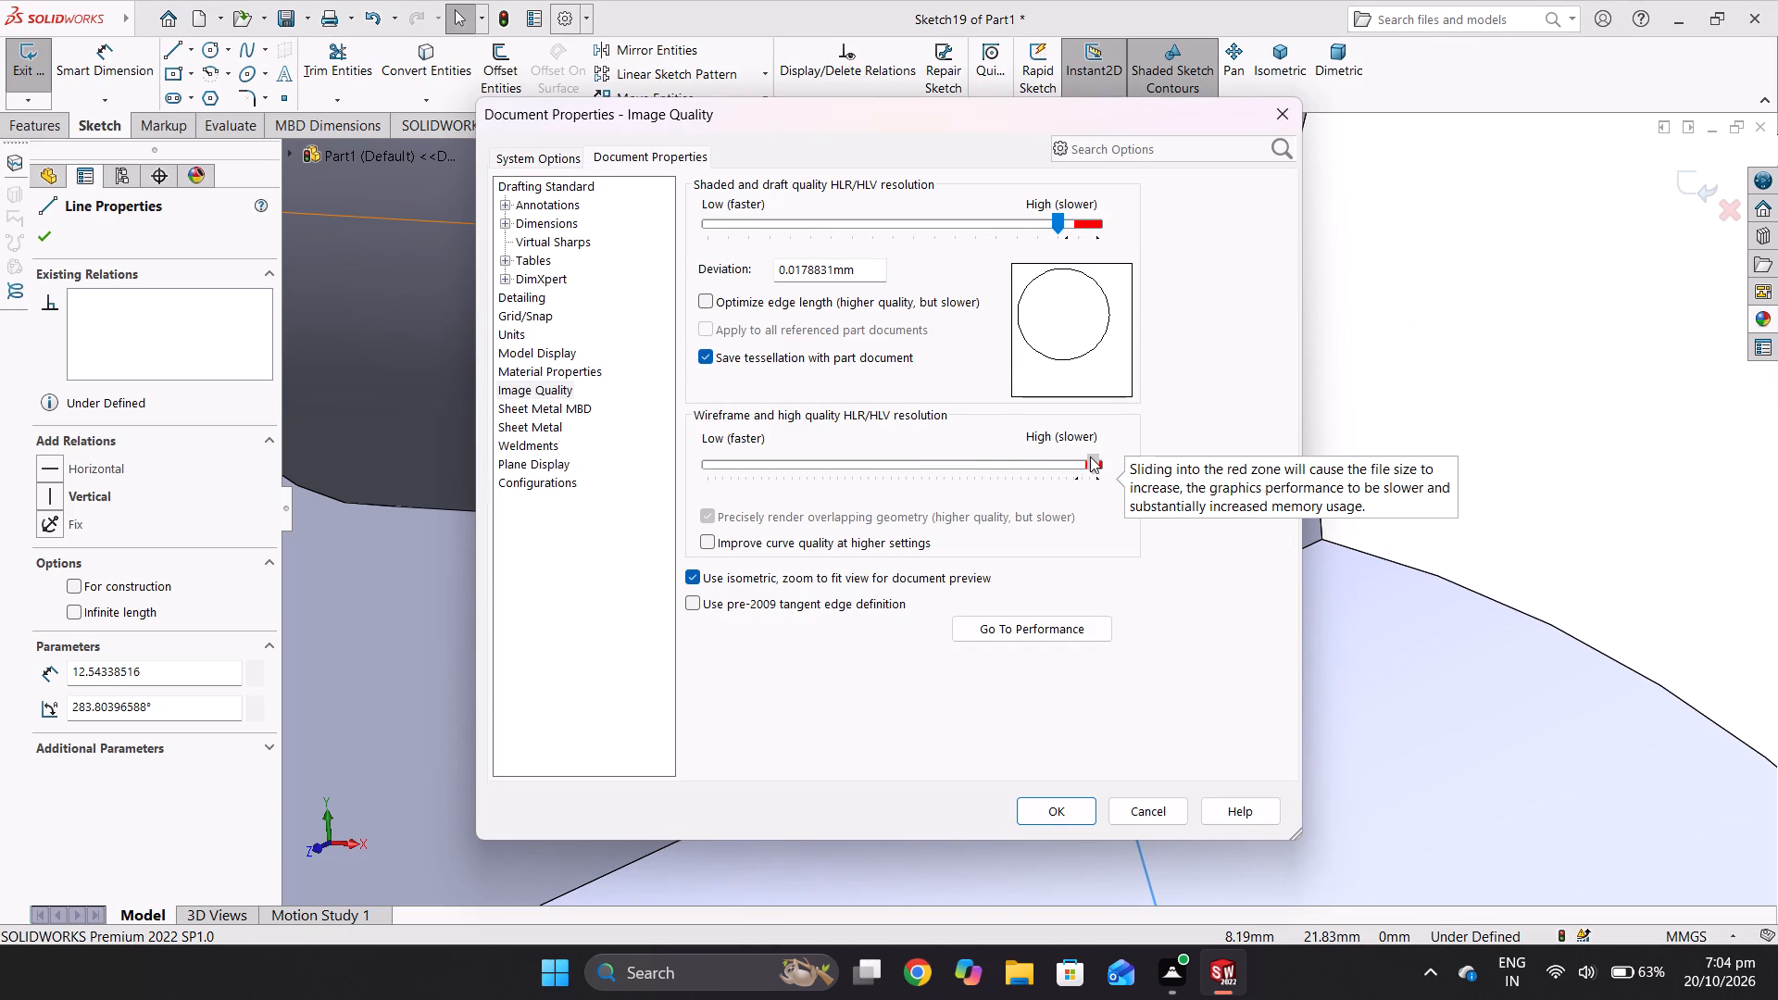
drag(1090, 456, 1089, 461)
drag(1089, 461, 1108, 456)
drag(1055, 221, 1101, 220)
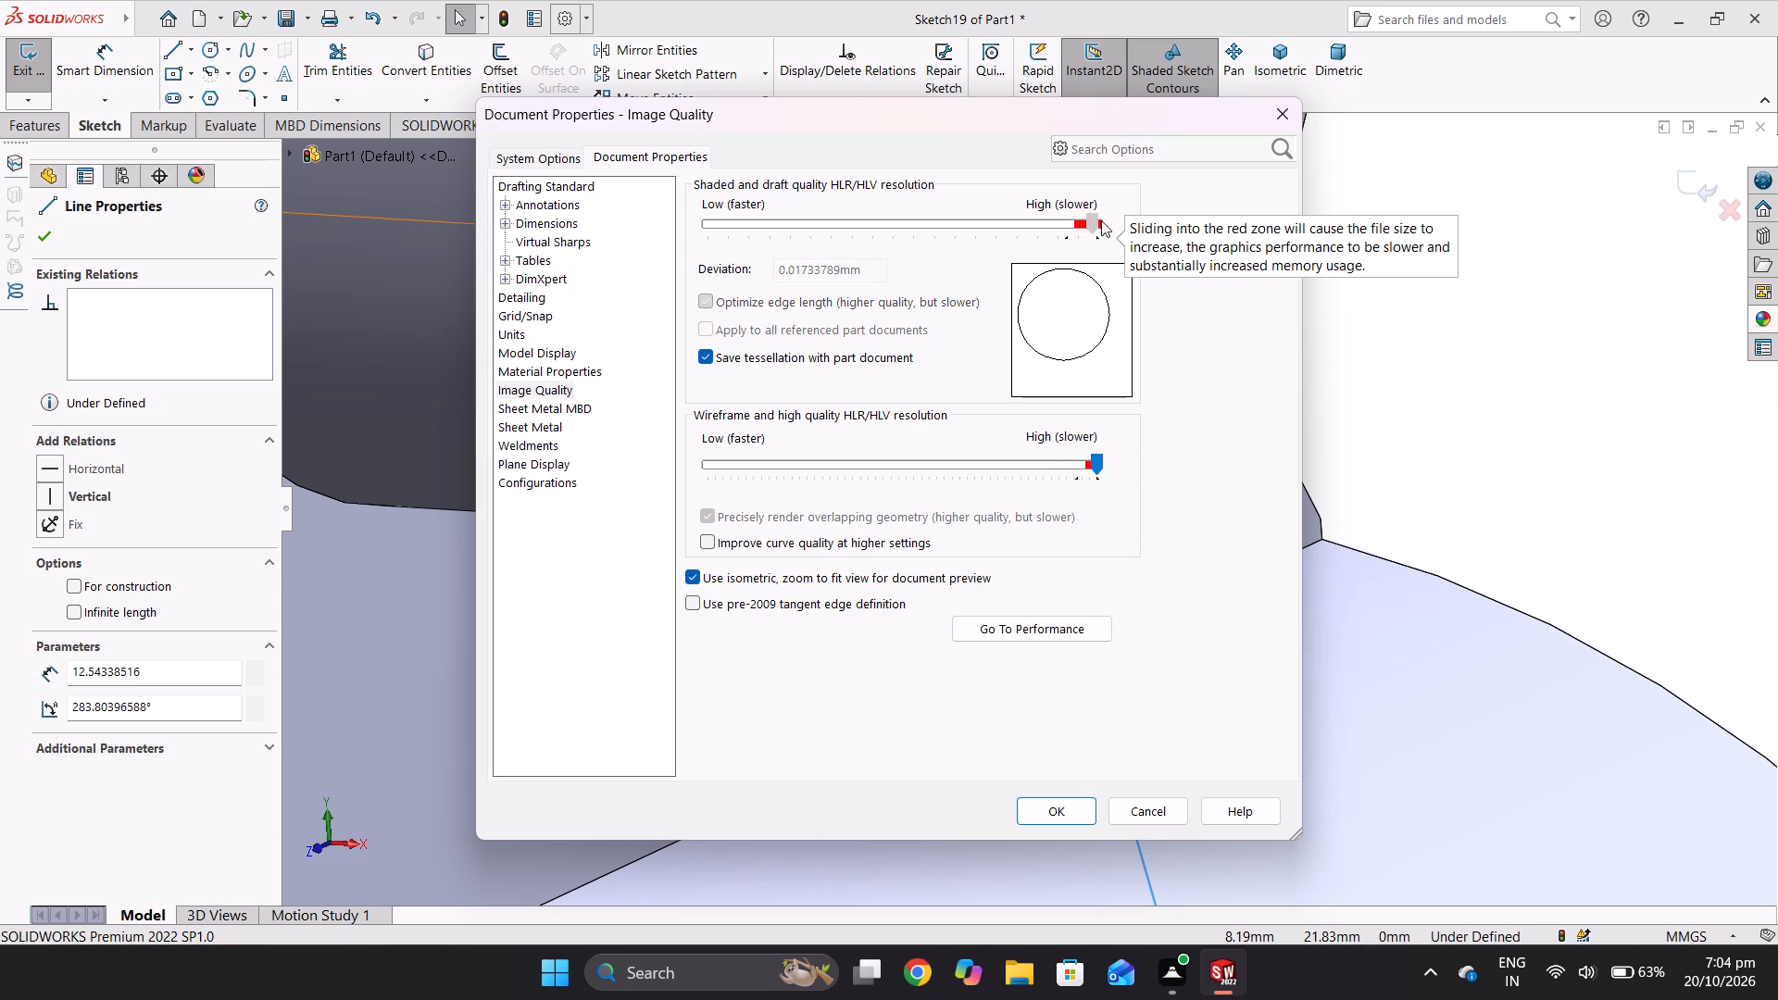
drag(1101, 220, 1112, 220)
click(1075, 818)
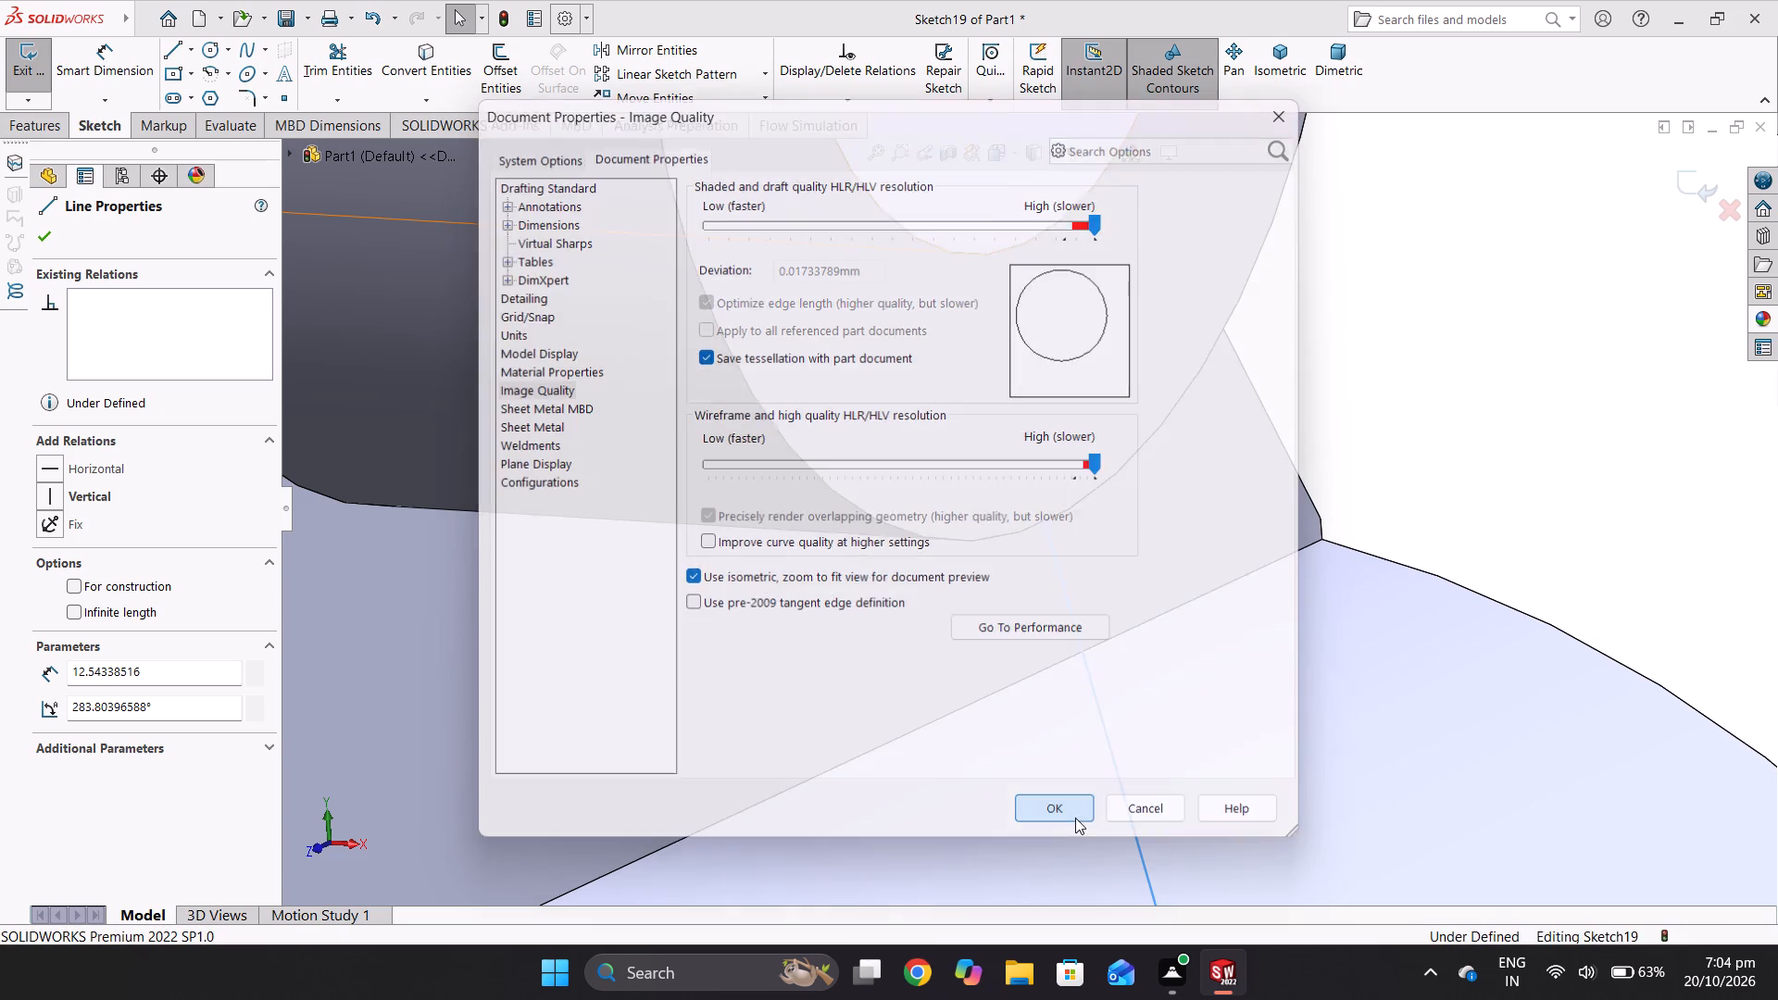
Examine the curved edges and the sketched line around the boss, web and large cylinder from several angles.
scroll(1014, 567, down, 2)
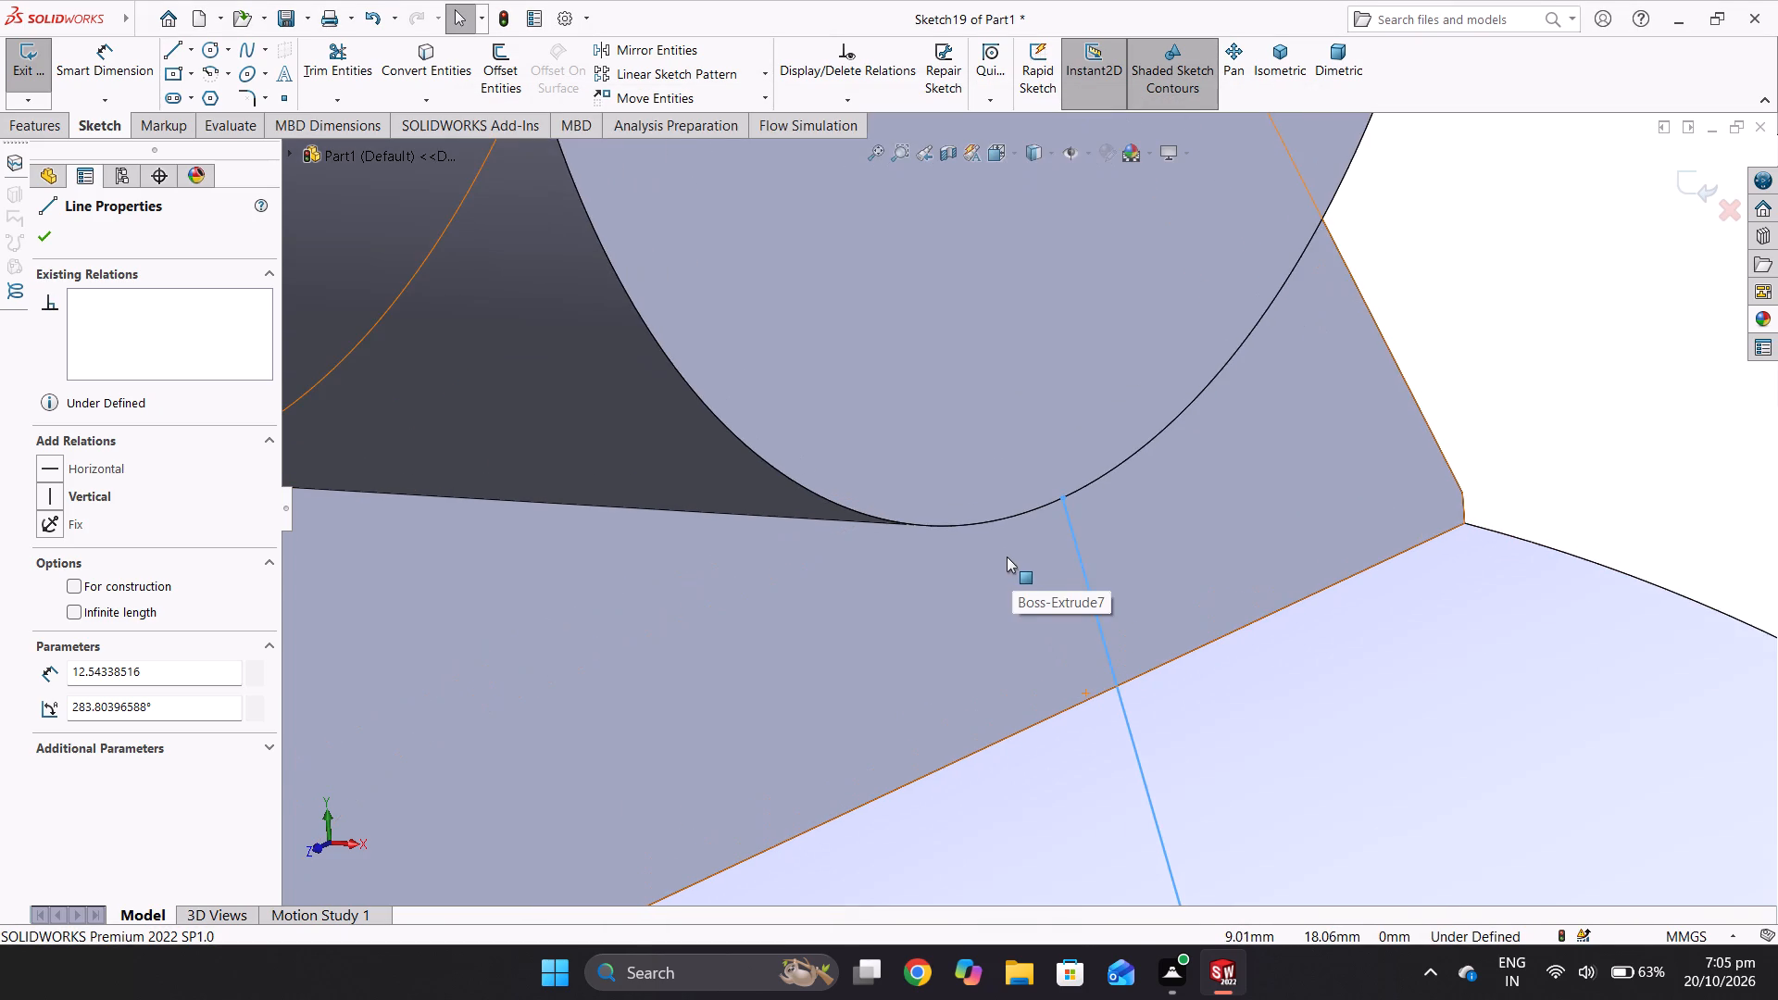
middle_drag(1007, 556, 1010, 552)
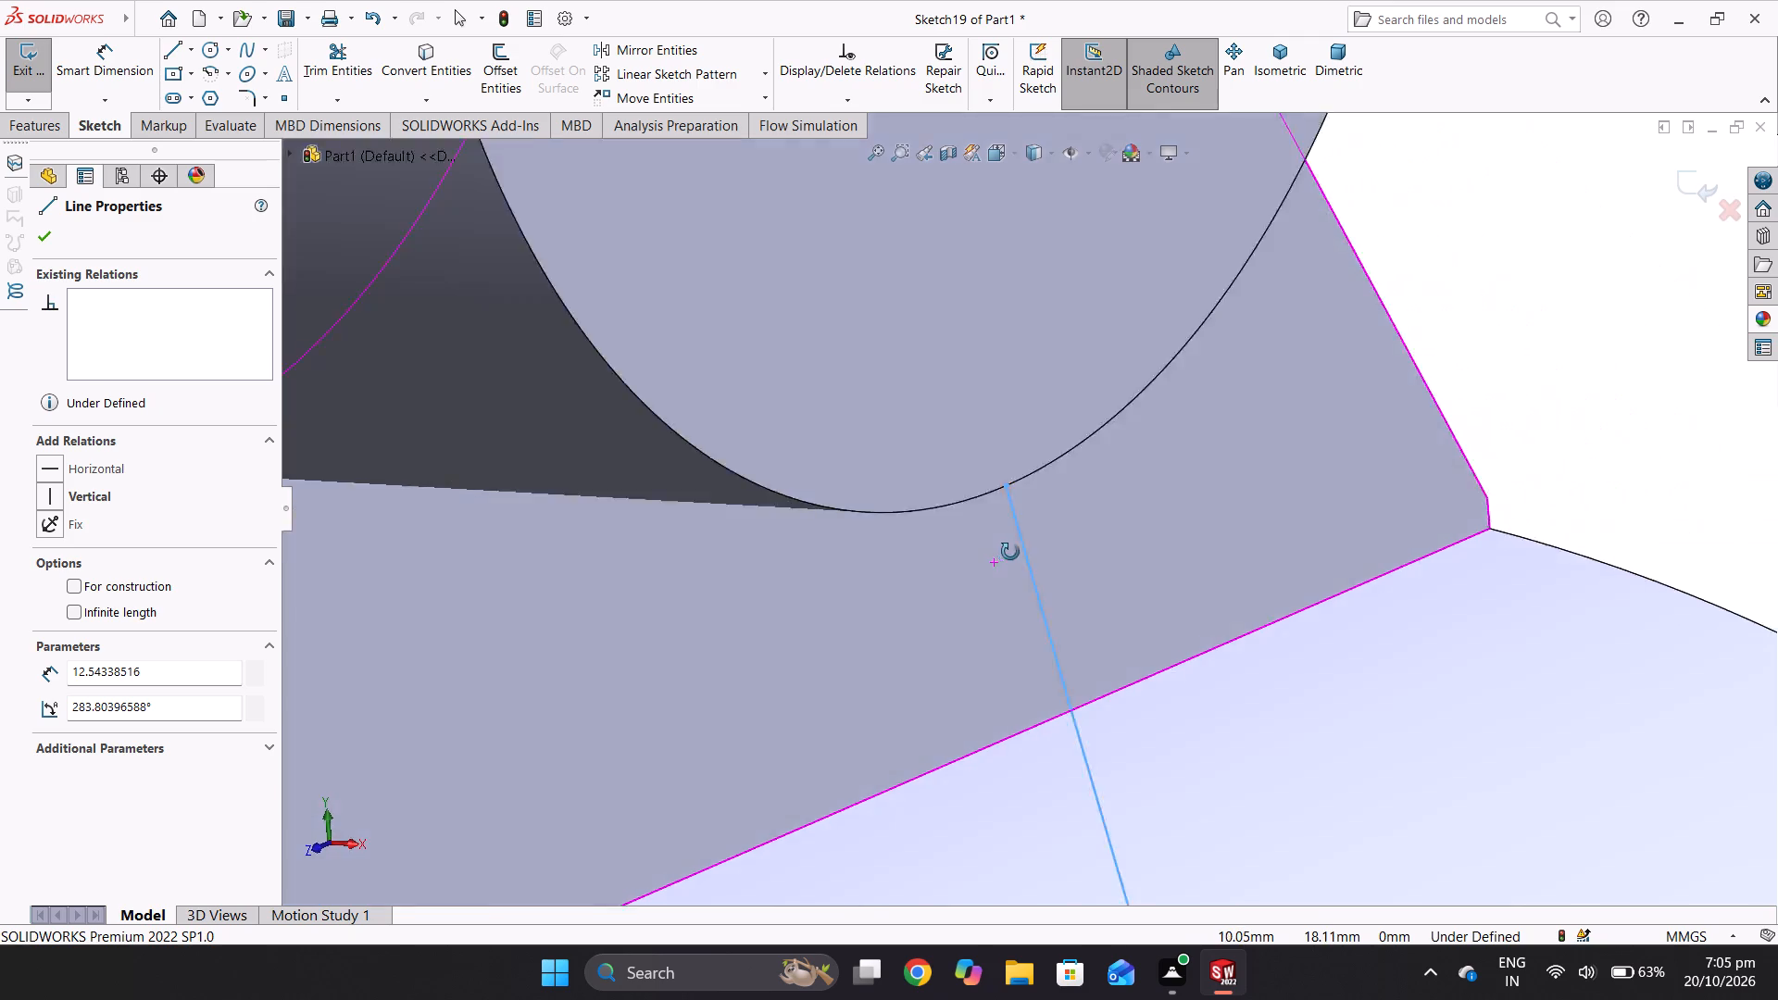
middle_drag(1010, 552, 1053, 545)
middle_click(1053, 545)
scroll(1053, 545, up, 4)
scroll(1053, 545, down, 2)
scroll(1058, 539, up, 8)
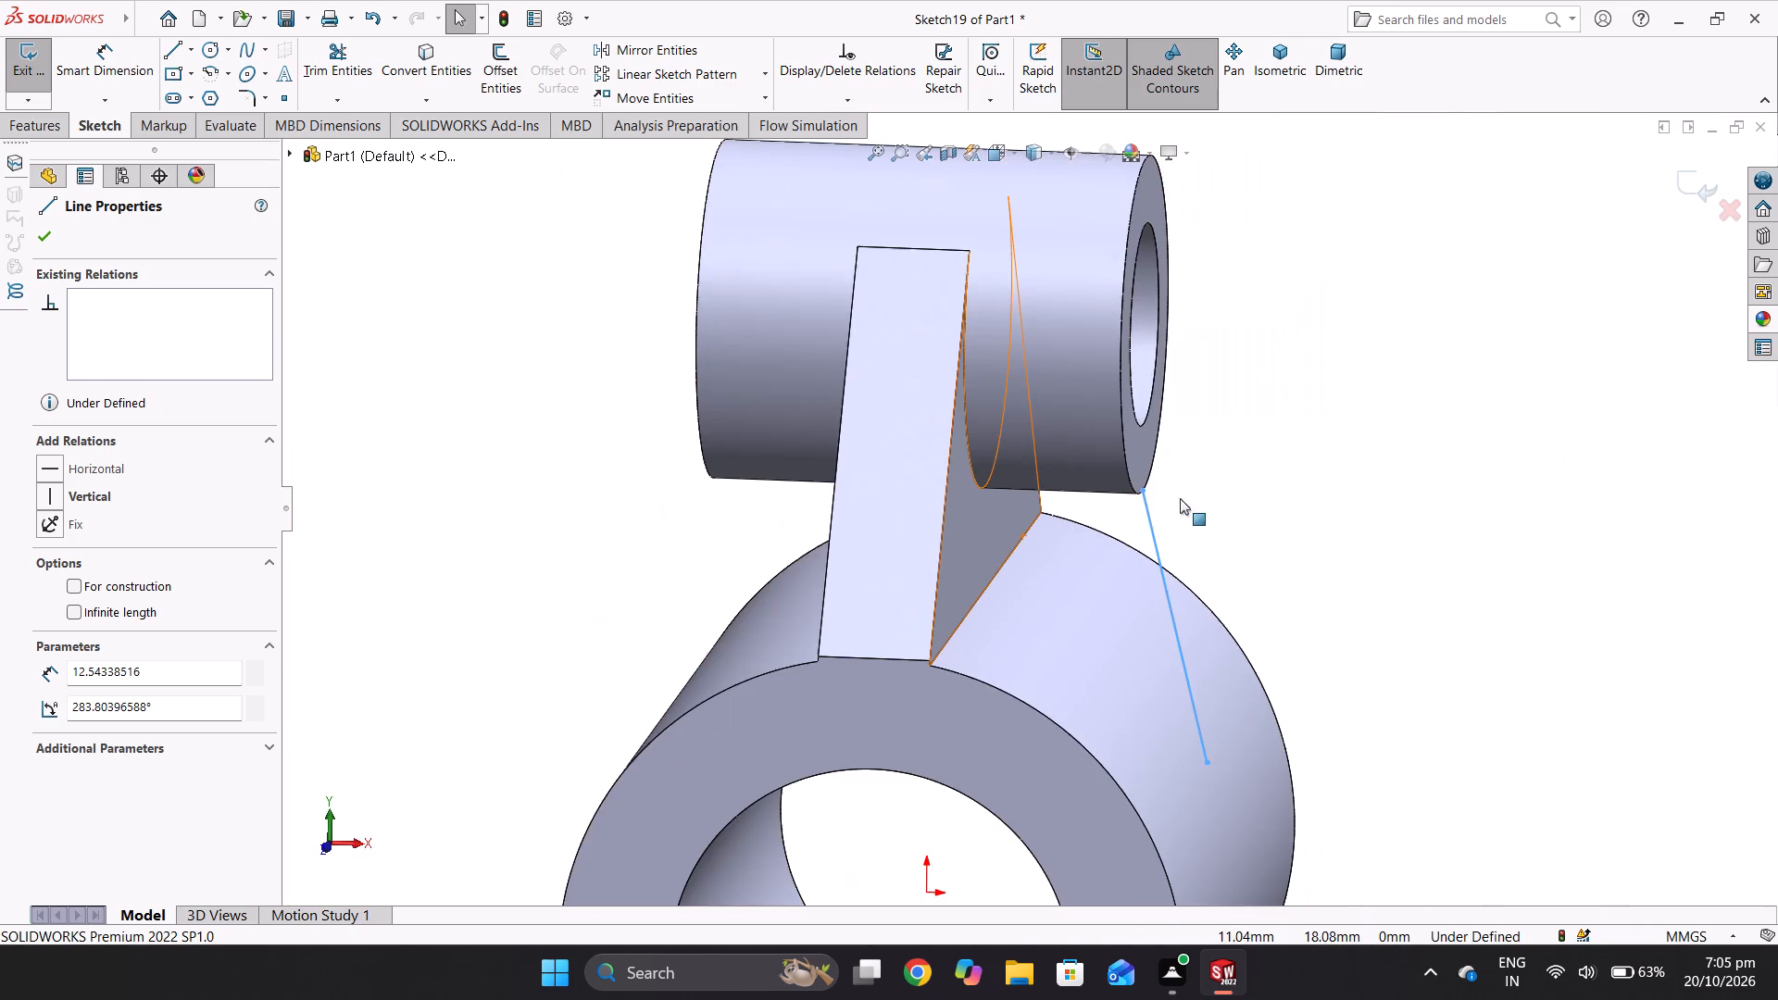
middle_drag(1239, 455, 1091, 462)
scroll(1090, 461, down, 2)
middle_drag(1073, 454, 1140, 442)
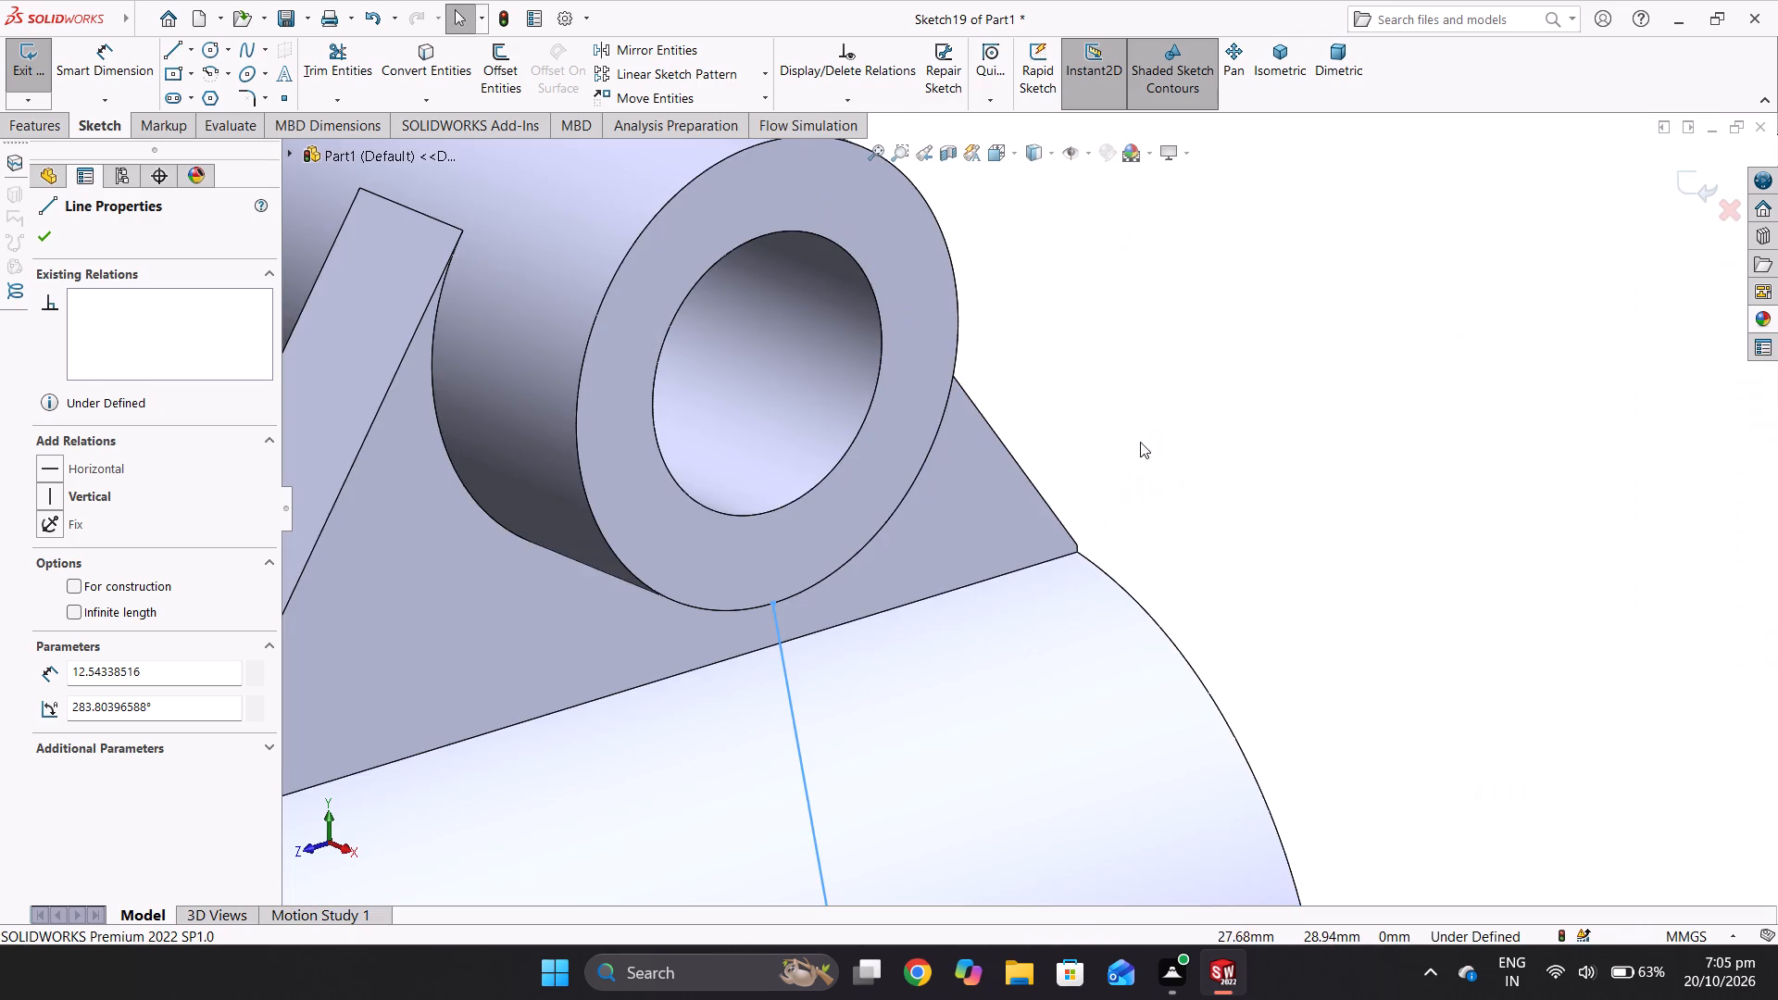
middle_click(1071, 376)
scroll(1064, 391, down, 2)
scroll(1063, 390, up, 5)
middle_drag(1033, 506, 952, 371)
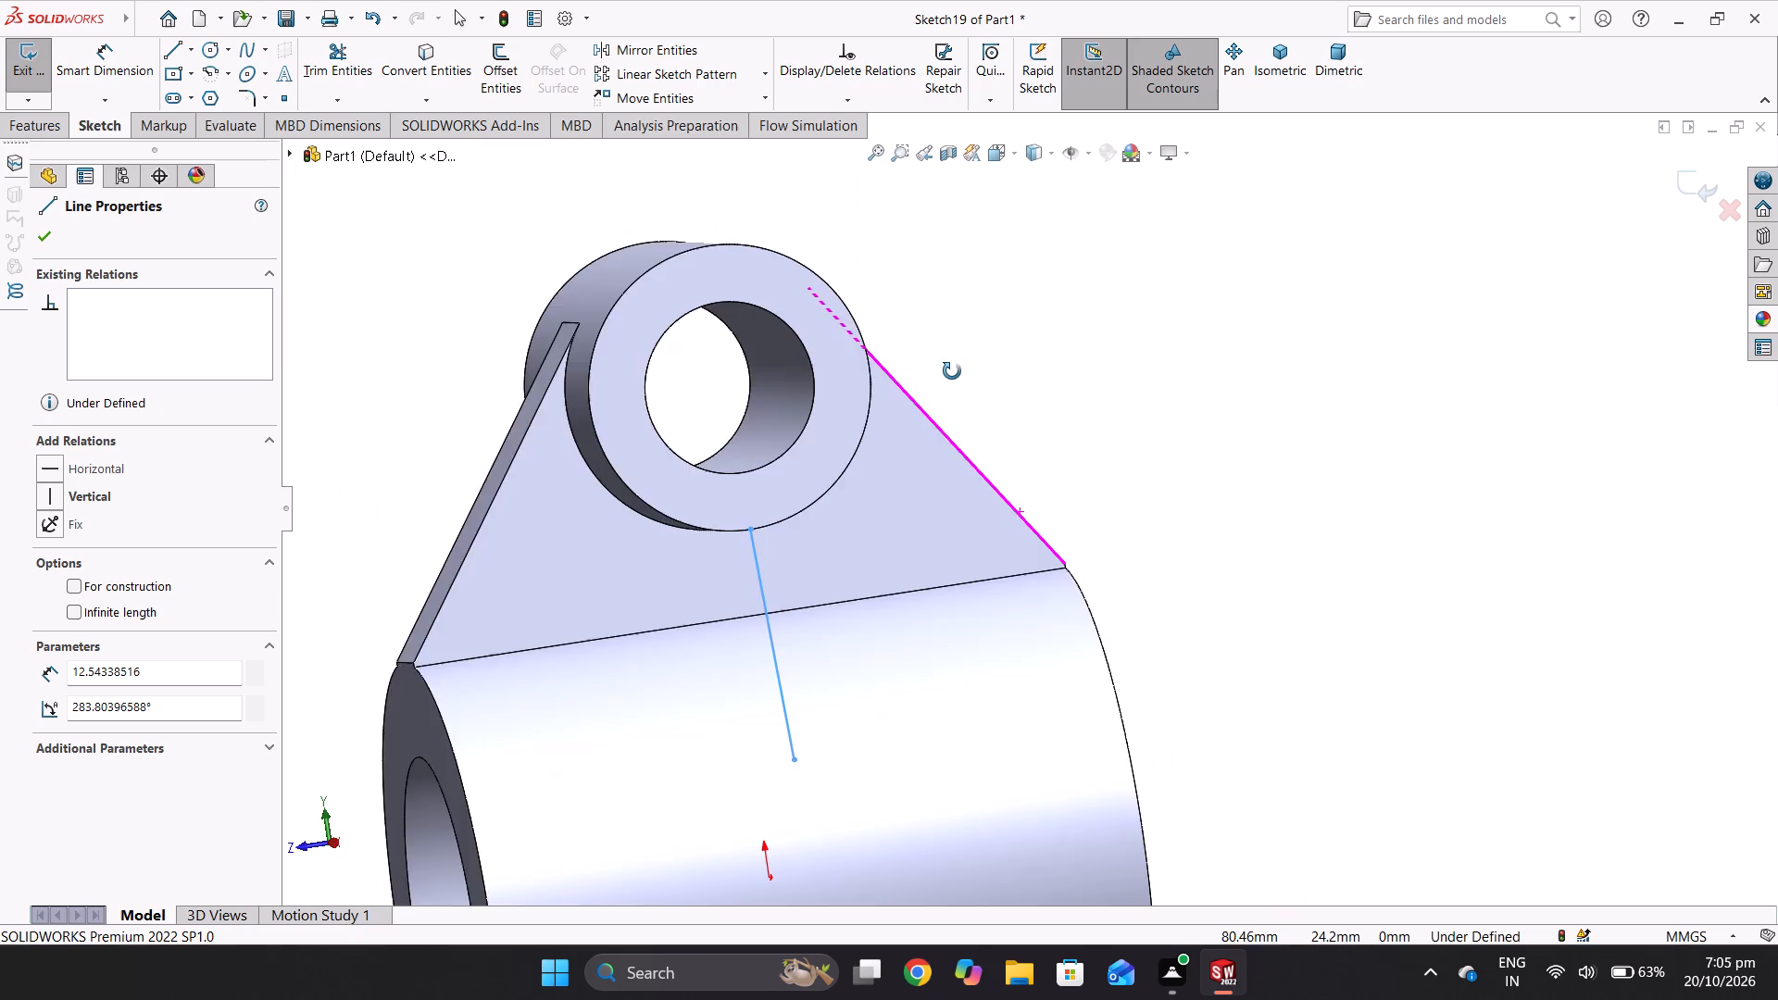
middle_drag(952, 371, 939, 324)
middle_drag(904, 456, 736, 251)
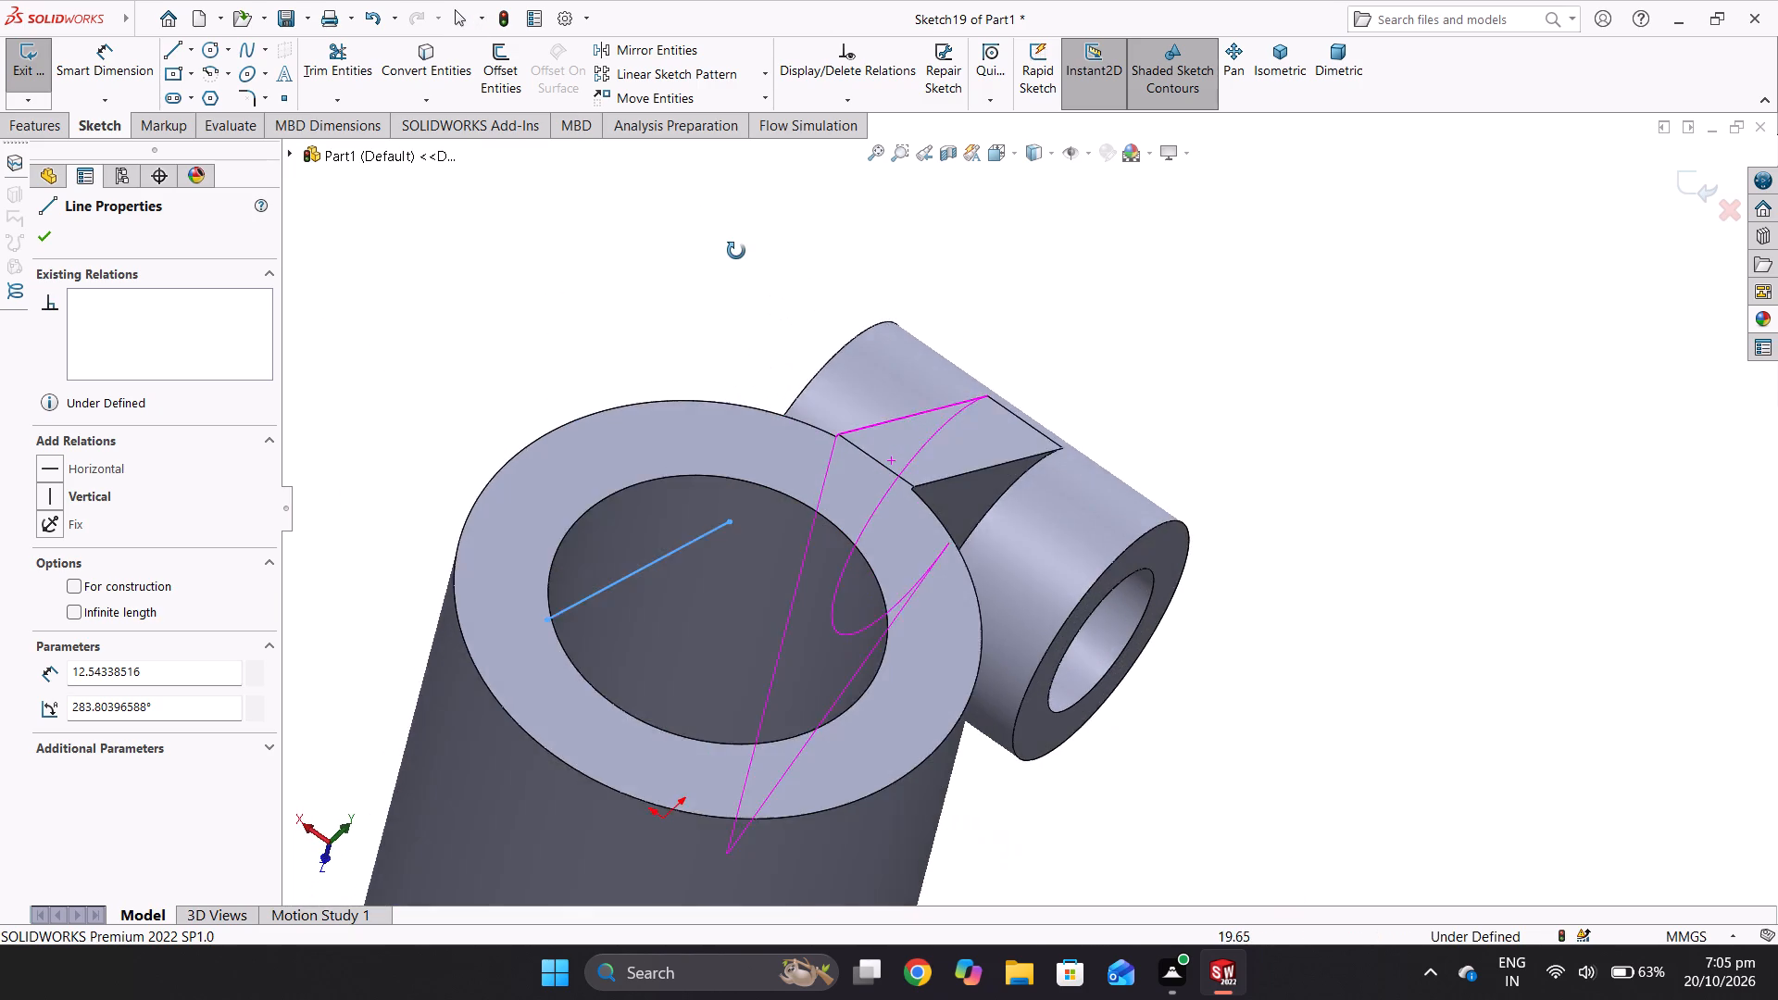
middle_drag(736, 251, 1101, 554)
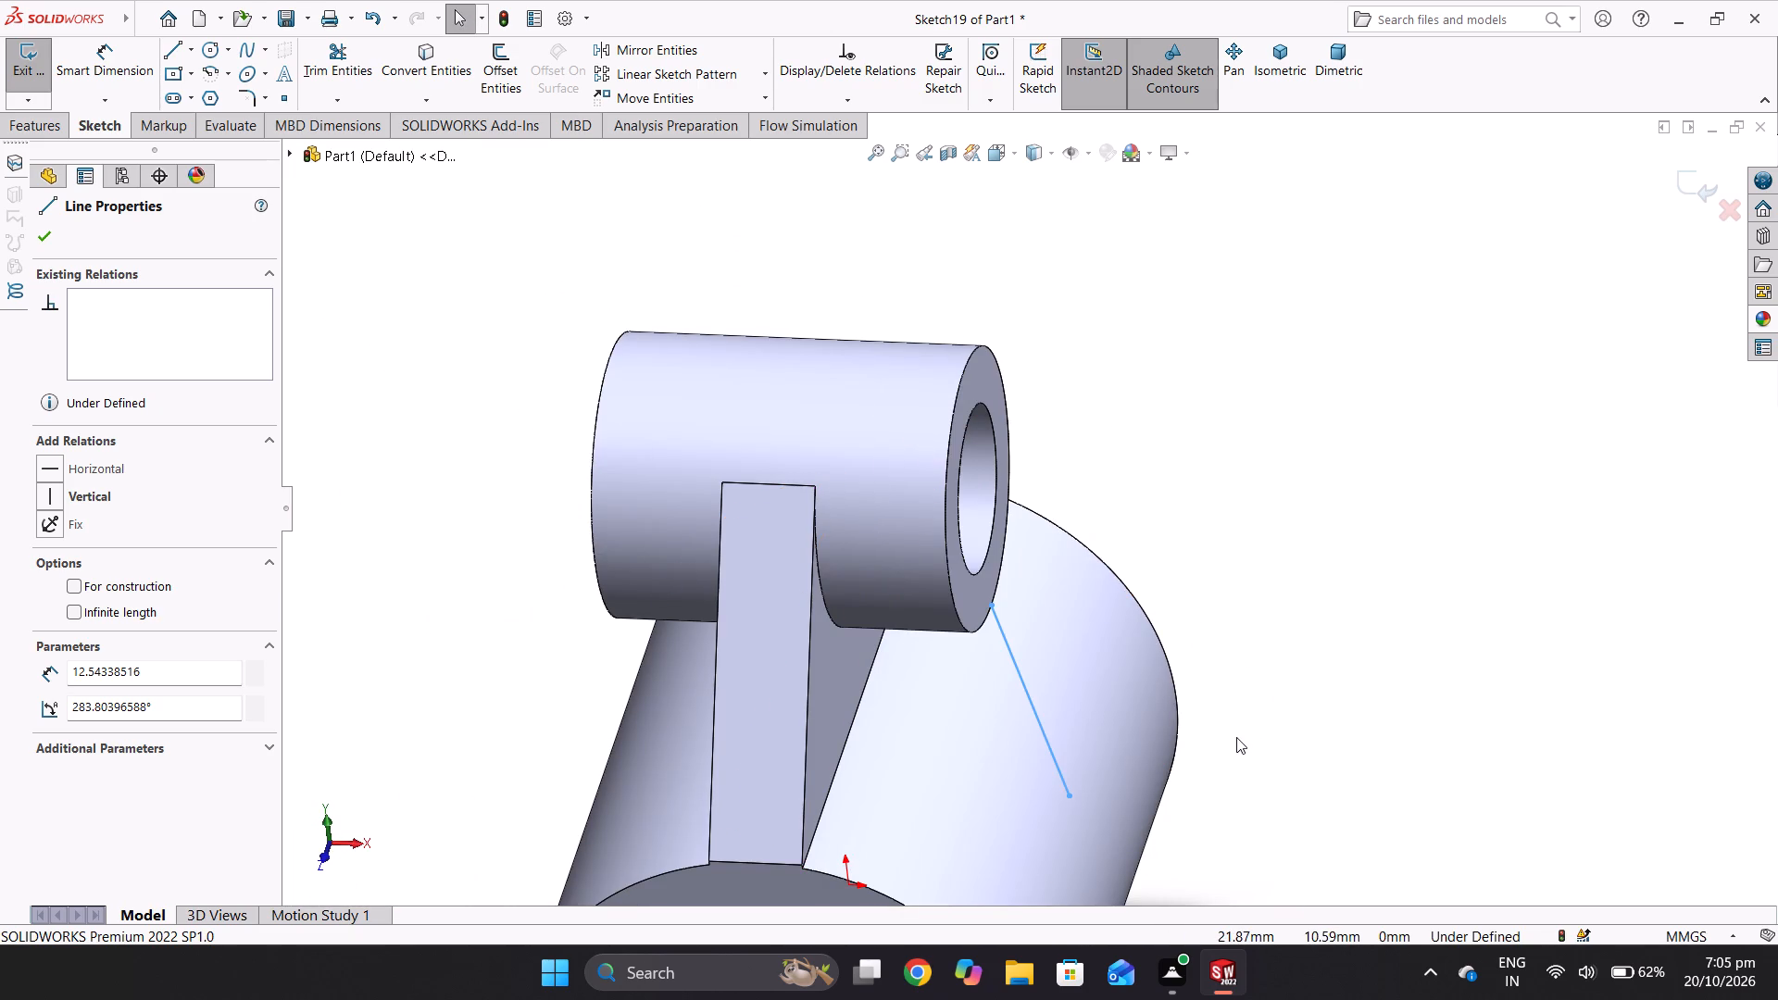
middle_drag(1306, 735, 1301, 733)
middle_drag(1301, 733, 1083, 475)
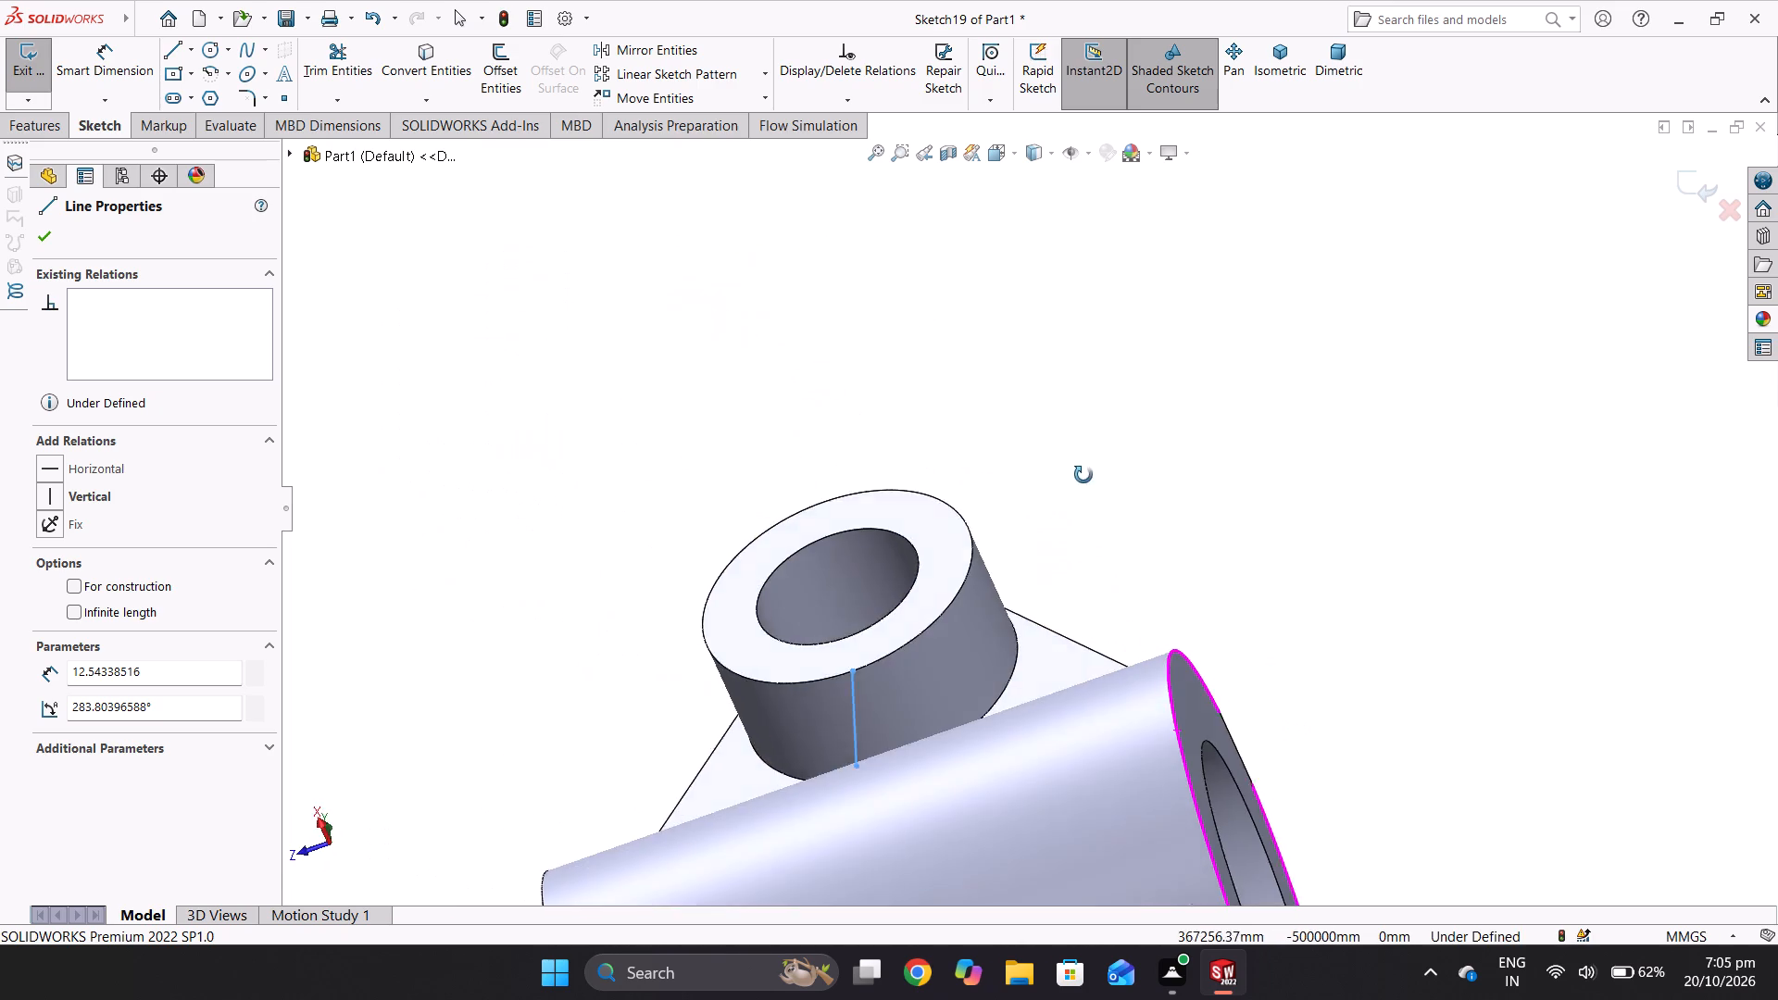
Save the part in the Documents folder under the name oct 20 2.
middle_drag(1083, 475, 1315, 755)
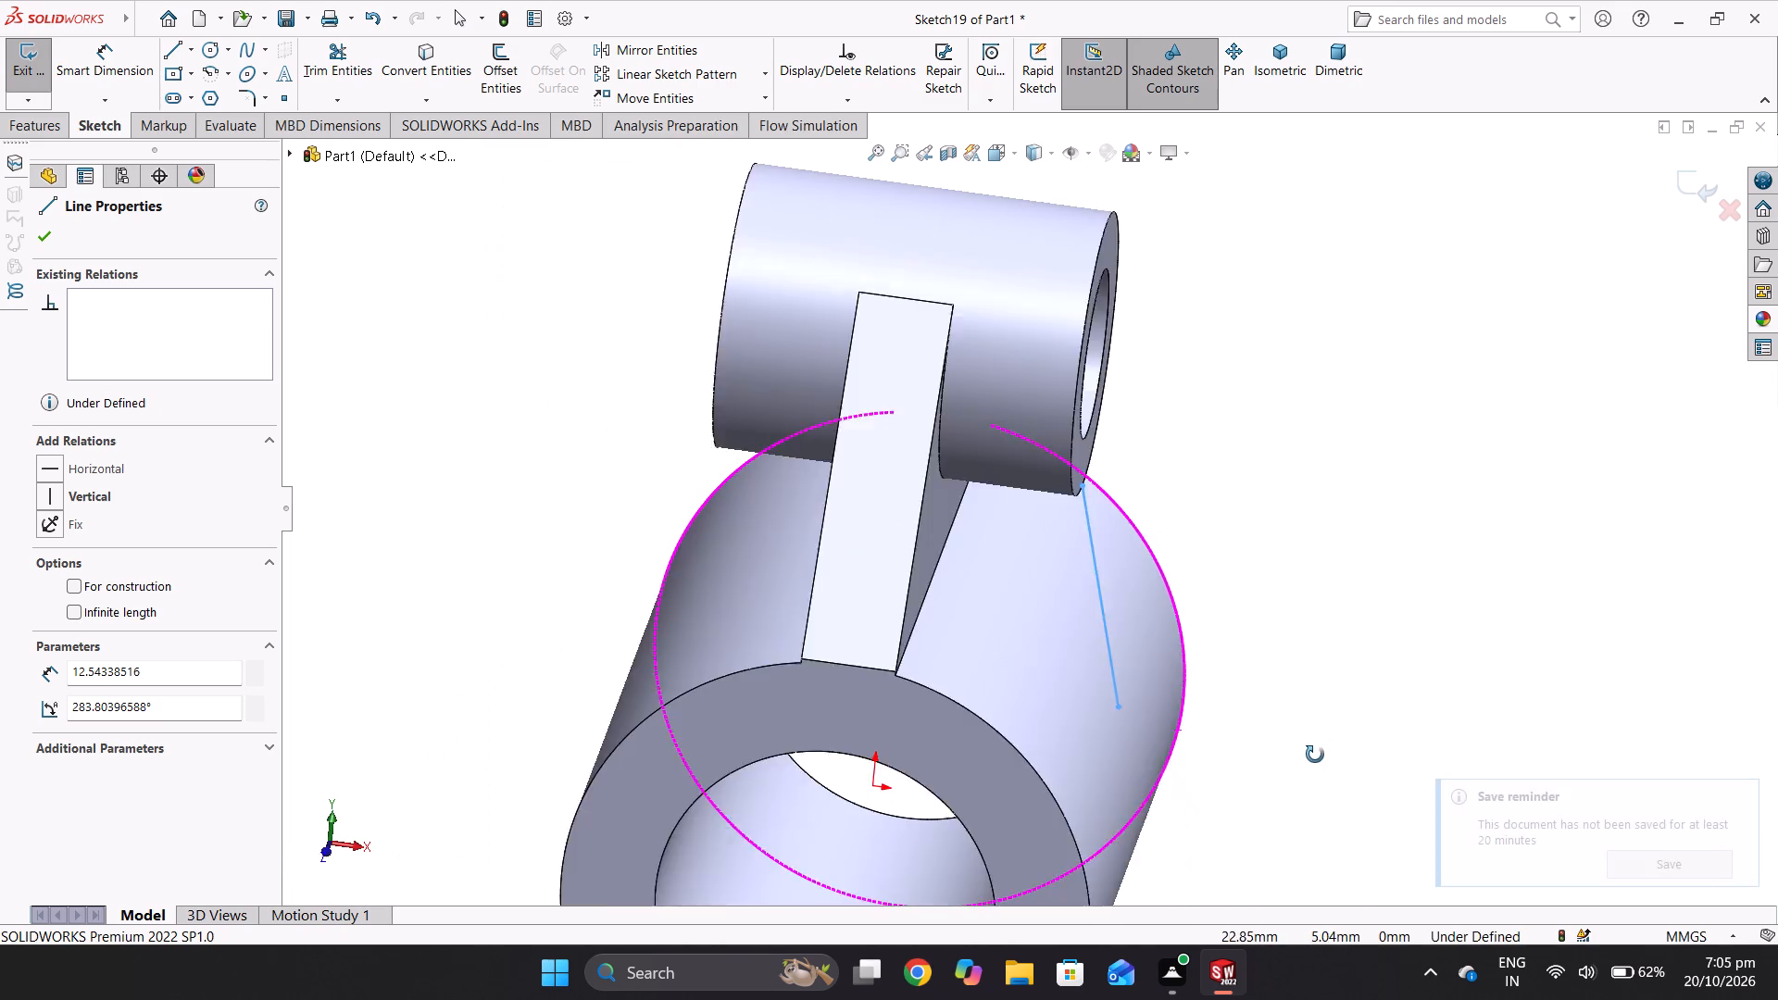
middle_drag(1315, 755, 1335, 754)
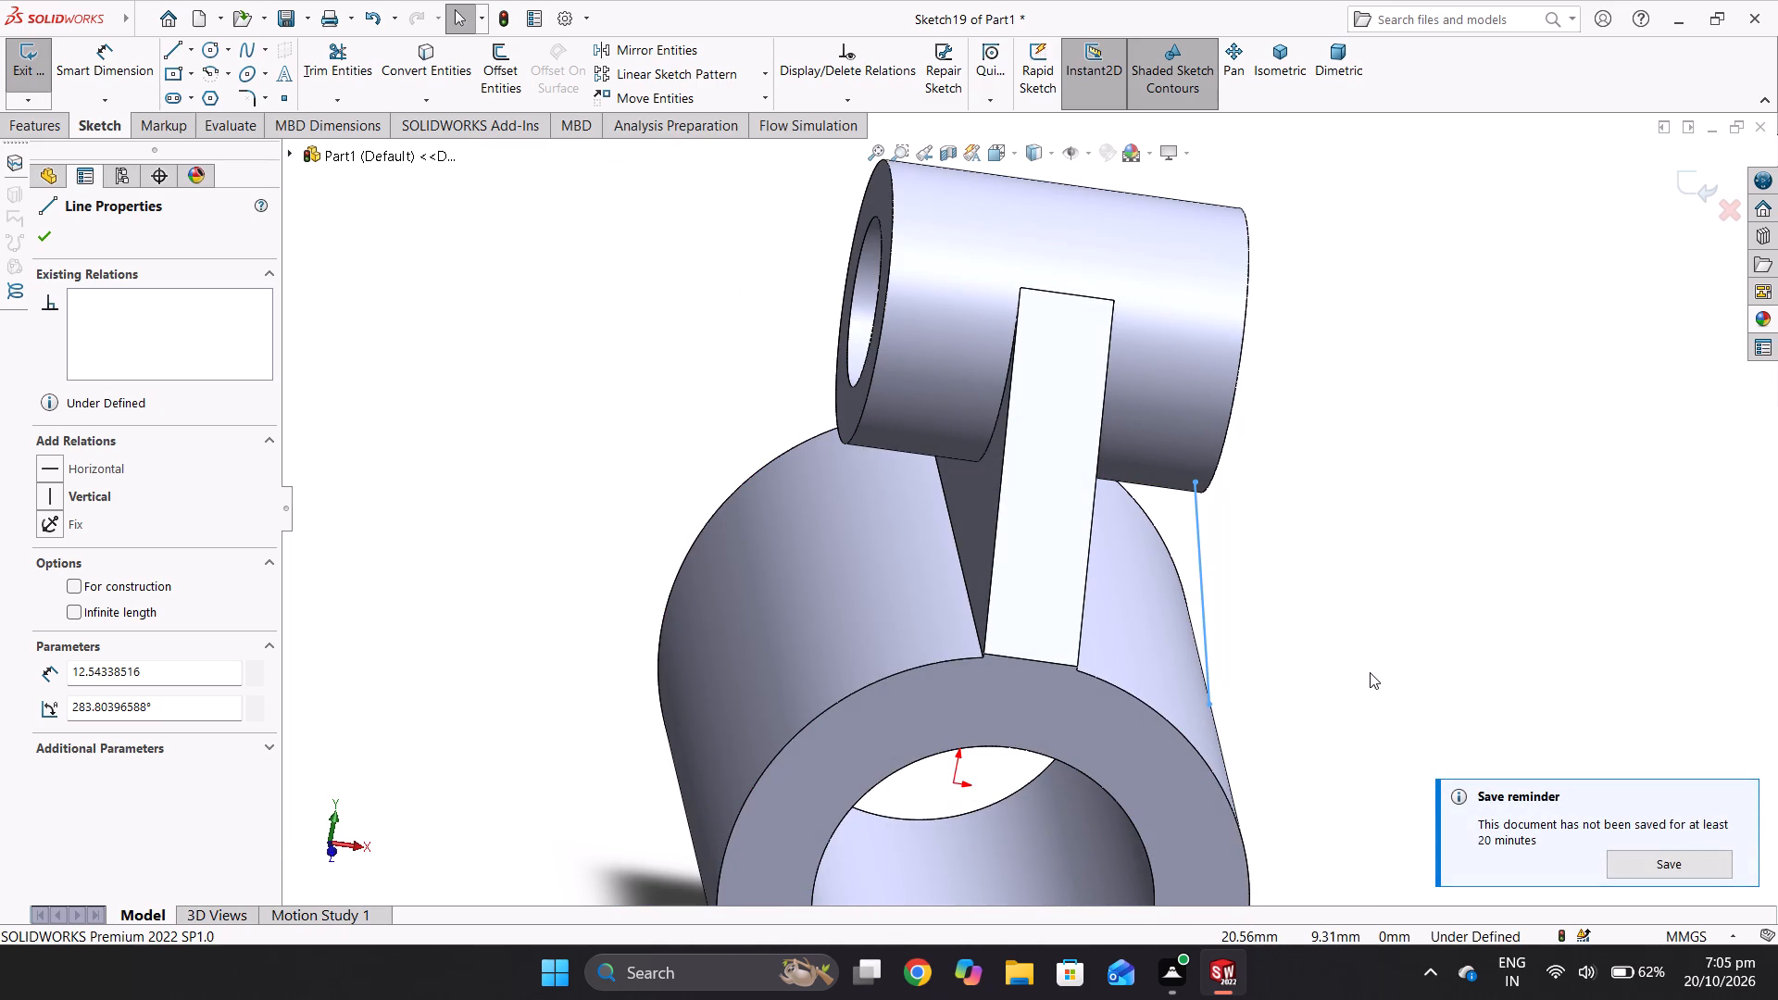
key(ctrl+s)
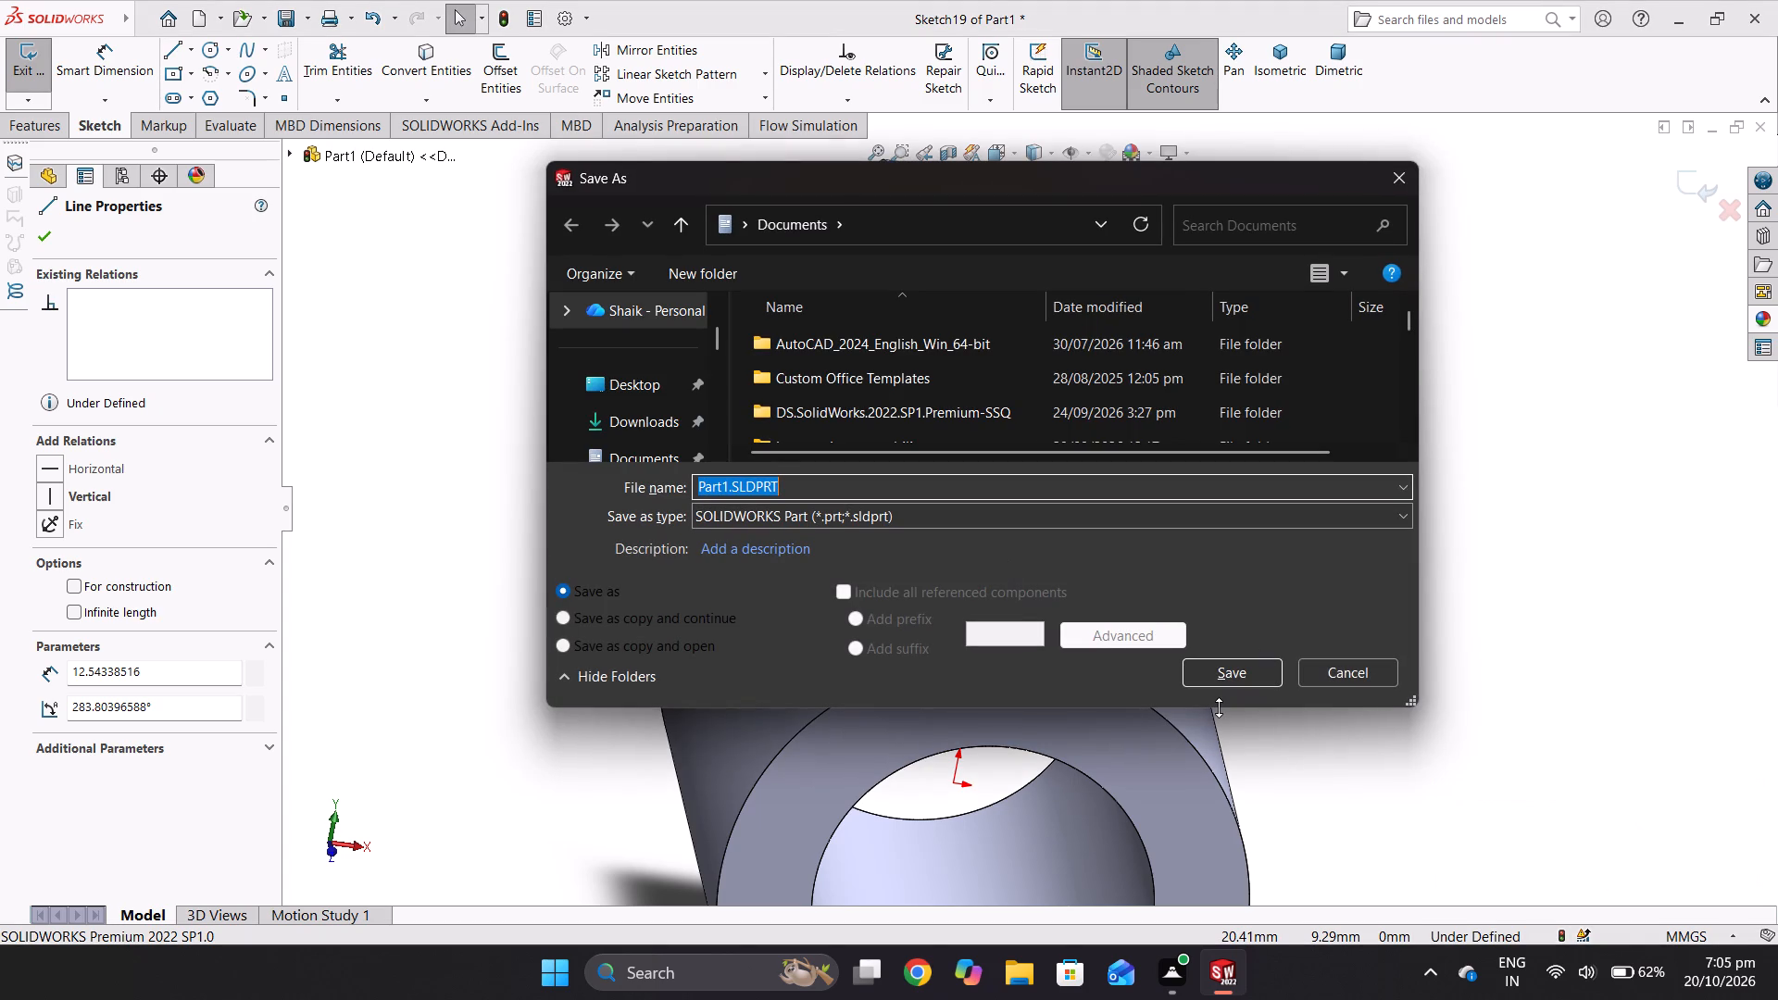
text(oct)
key(space)
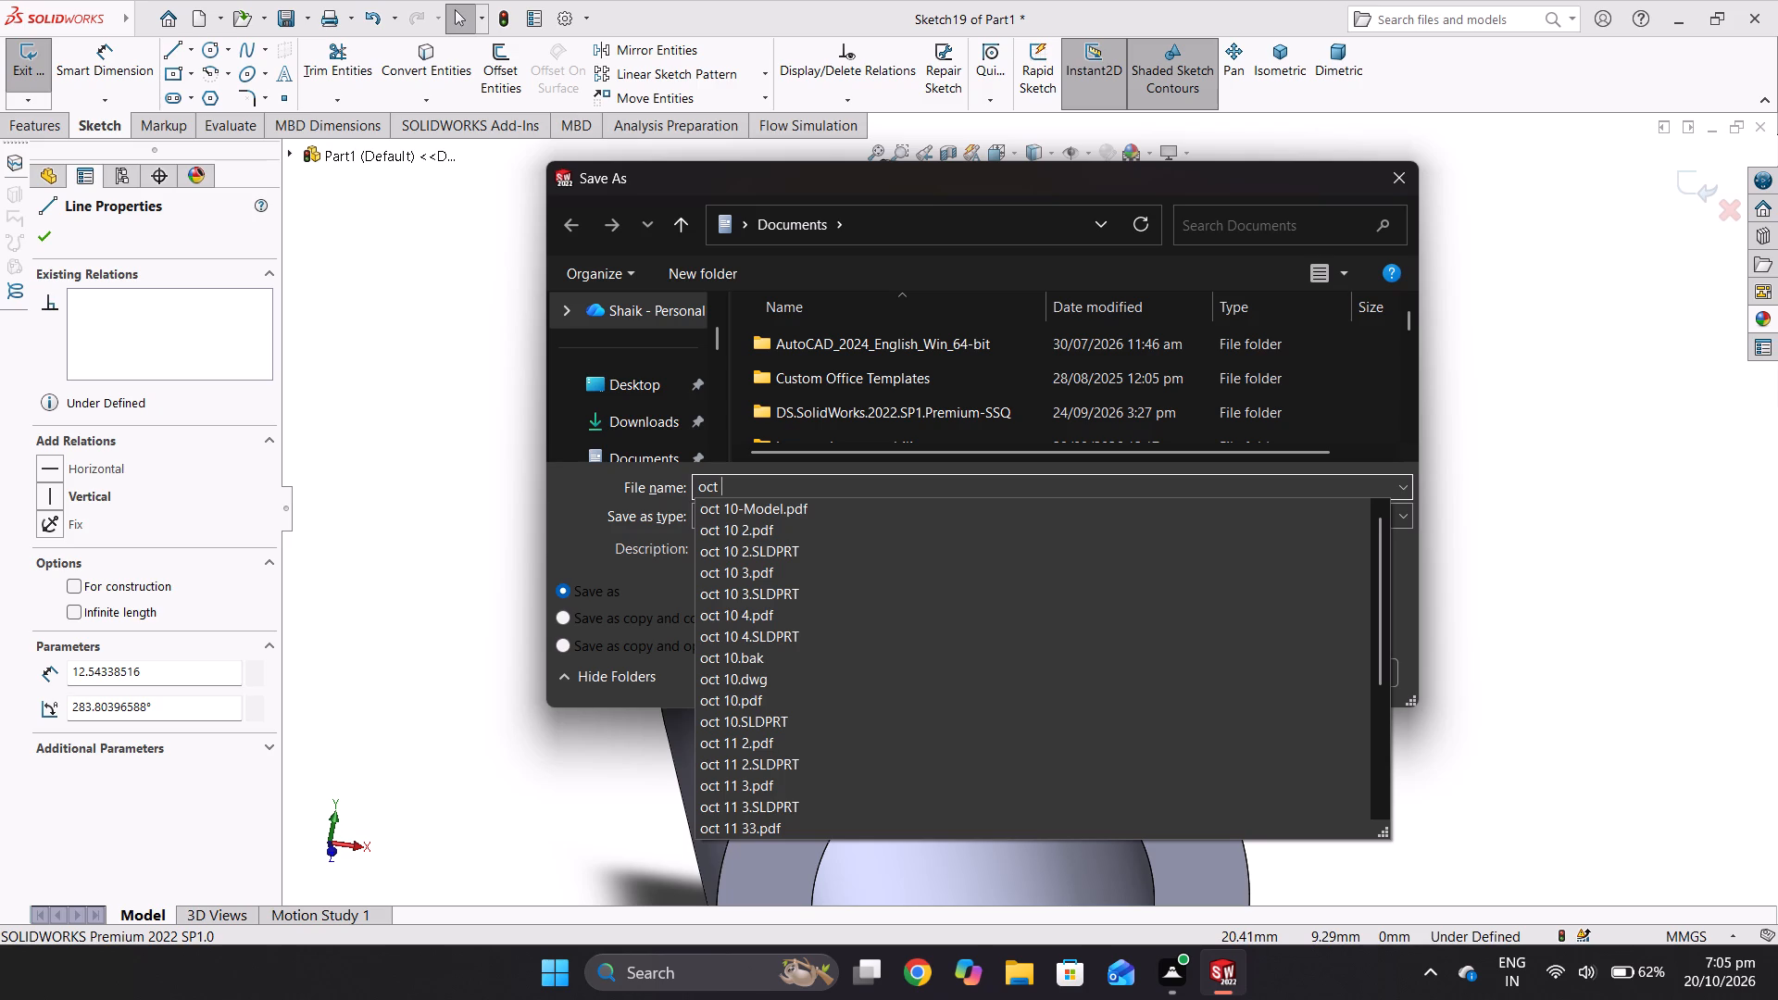
text(20)
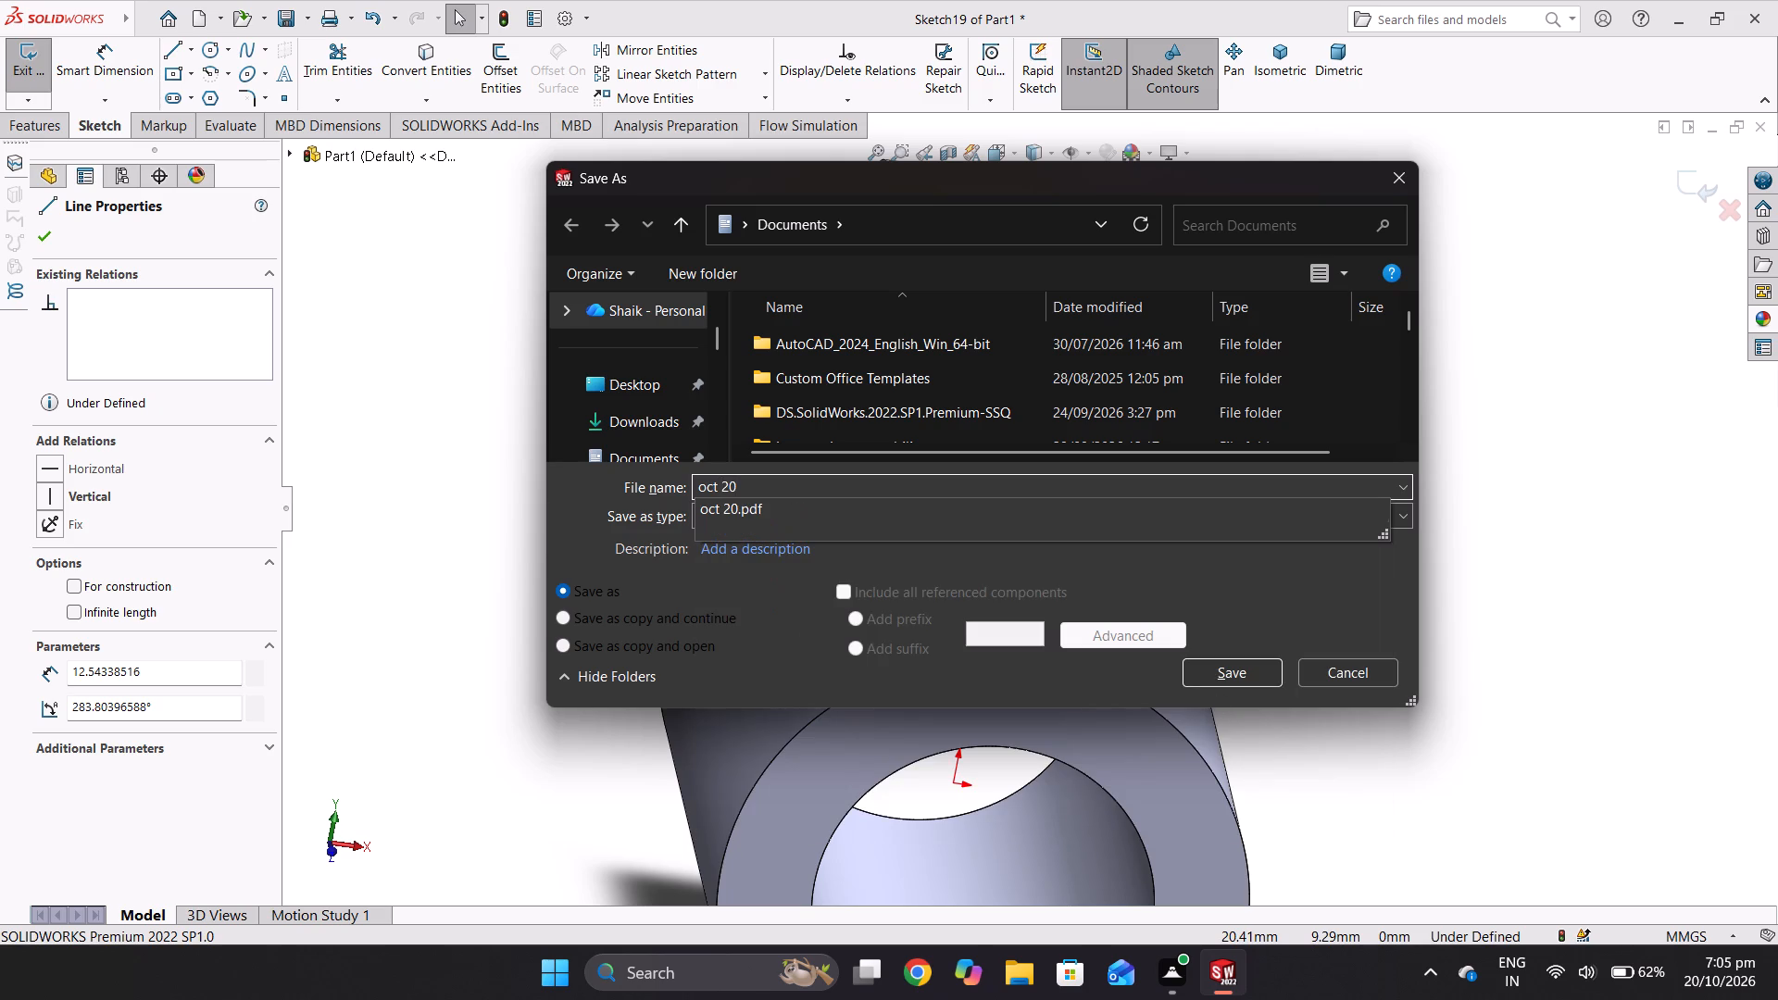
key(2)
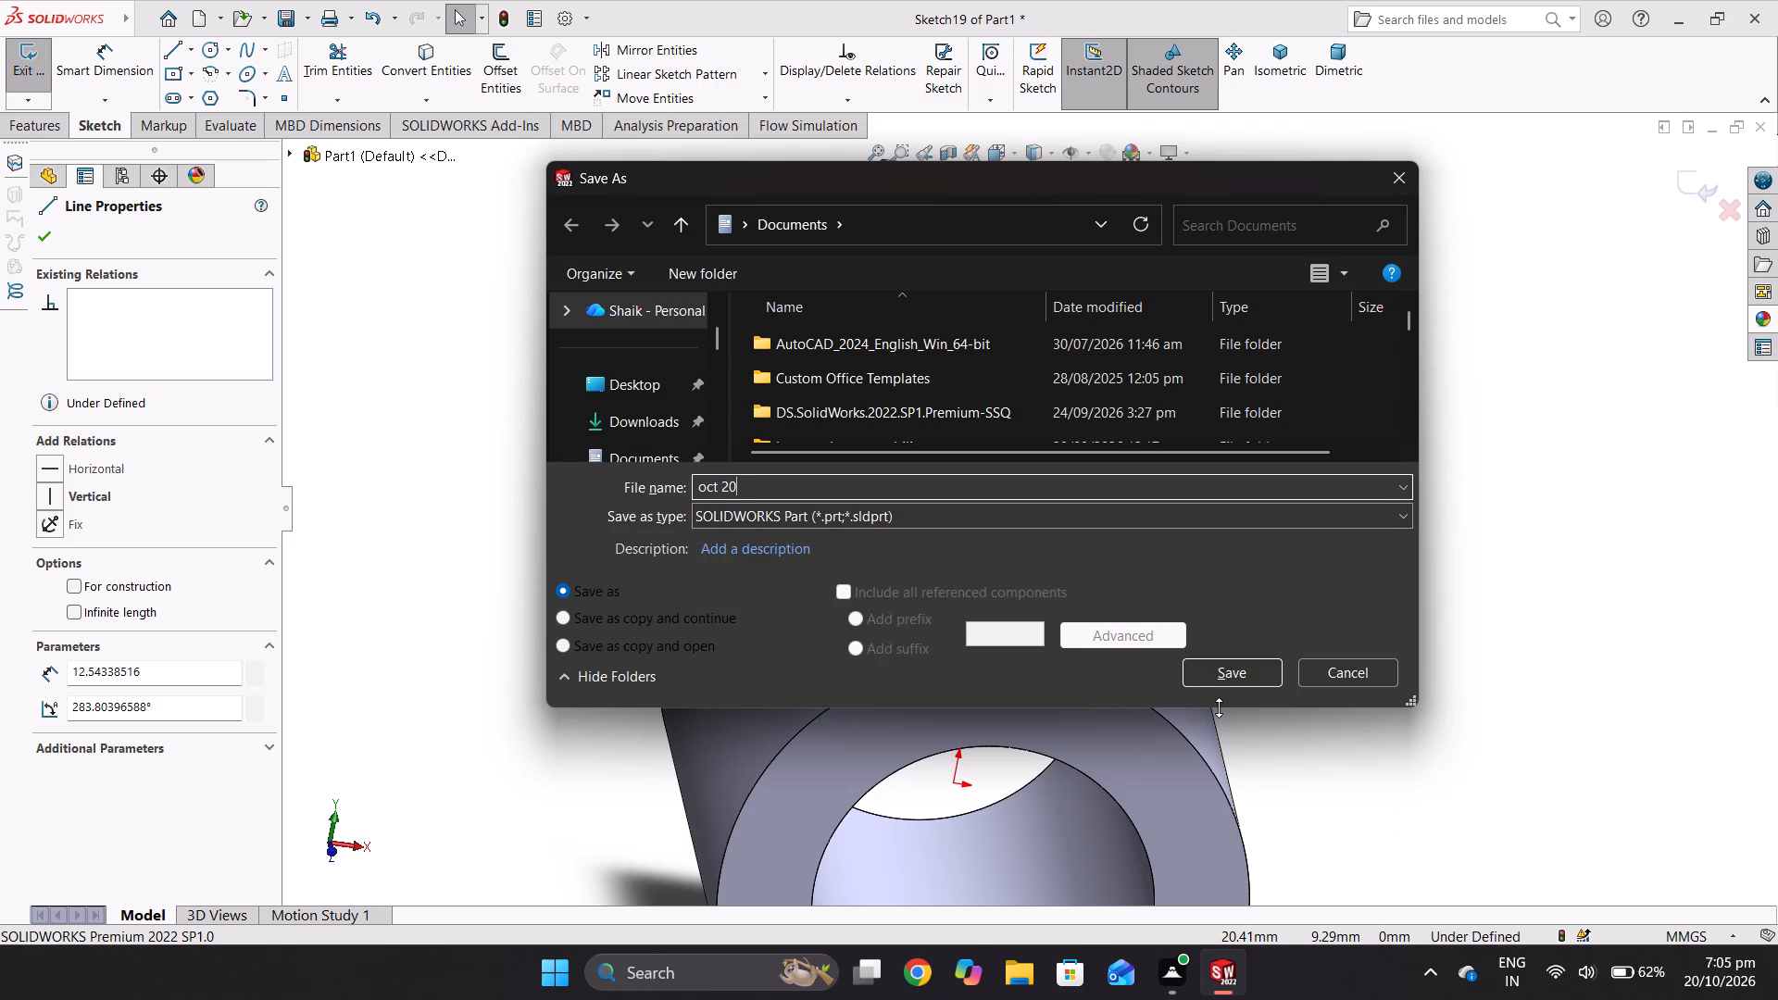
key(BackSpace)
key(space)
text(2)
key(Return)
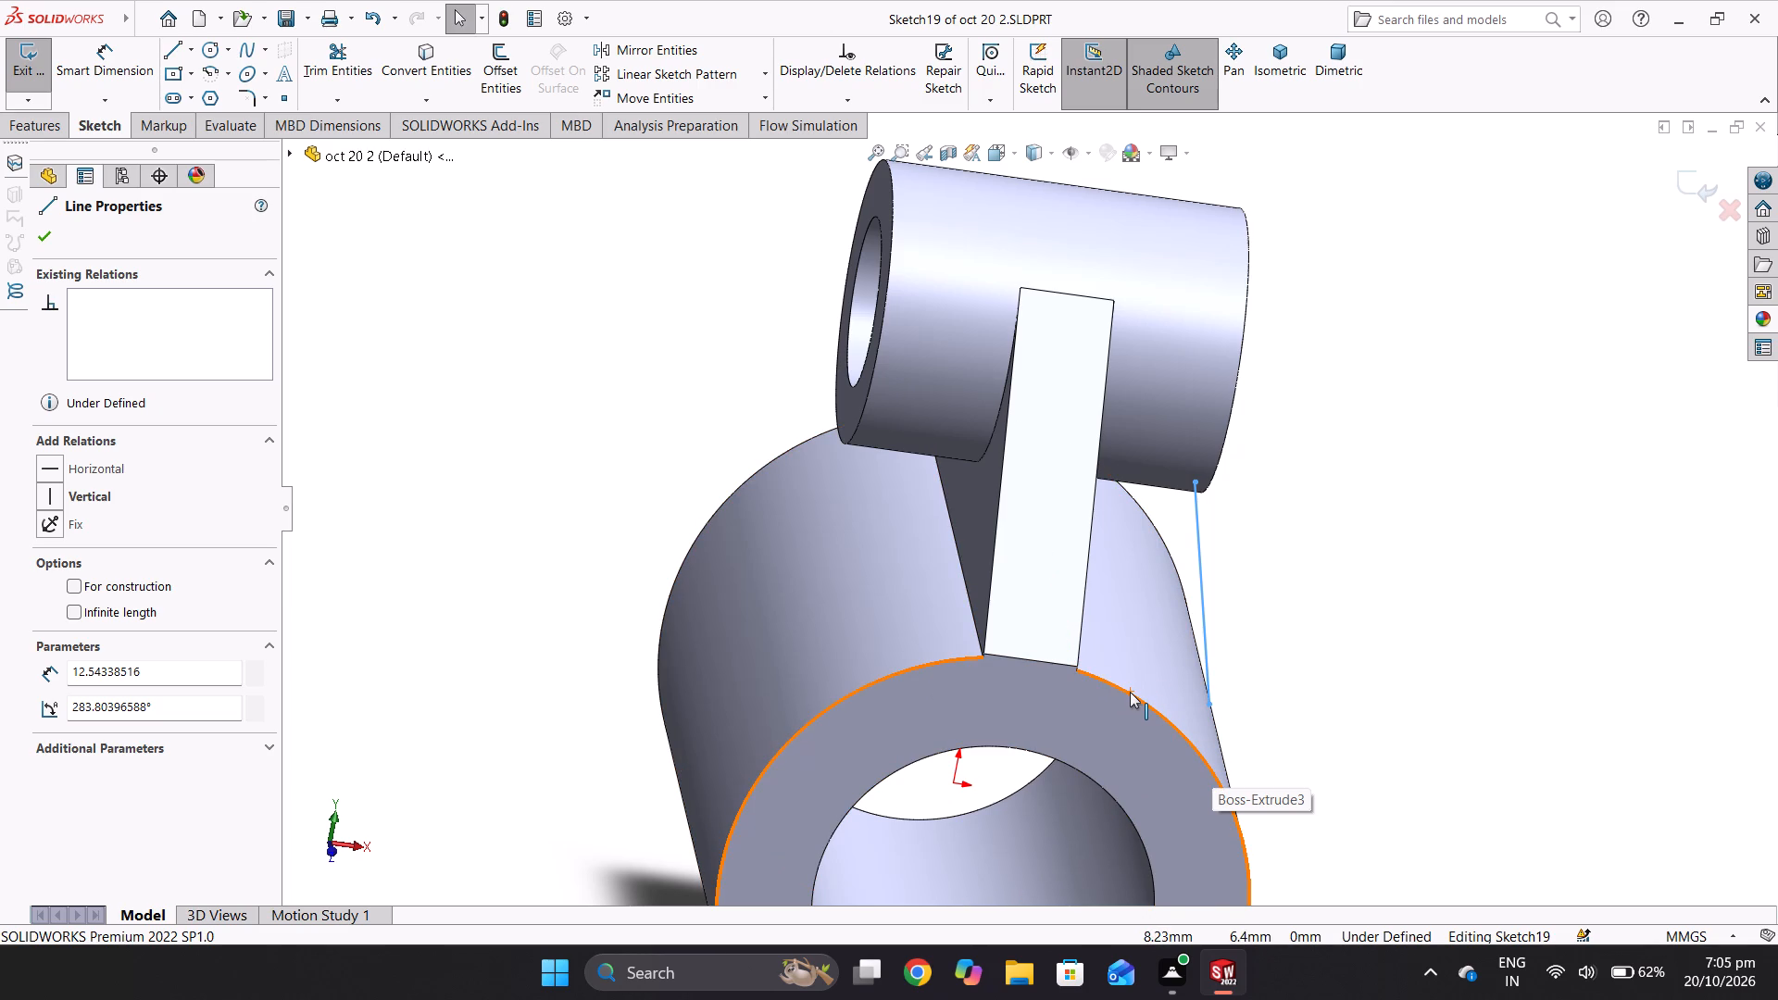
Create a 5 mm thick rib, with thickness on both sides, from the slanted line between the boss and the large cylinder.
click(48, 236)
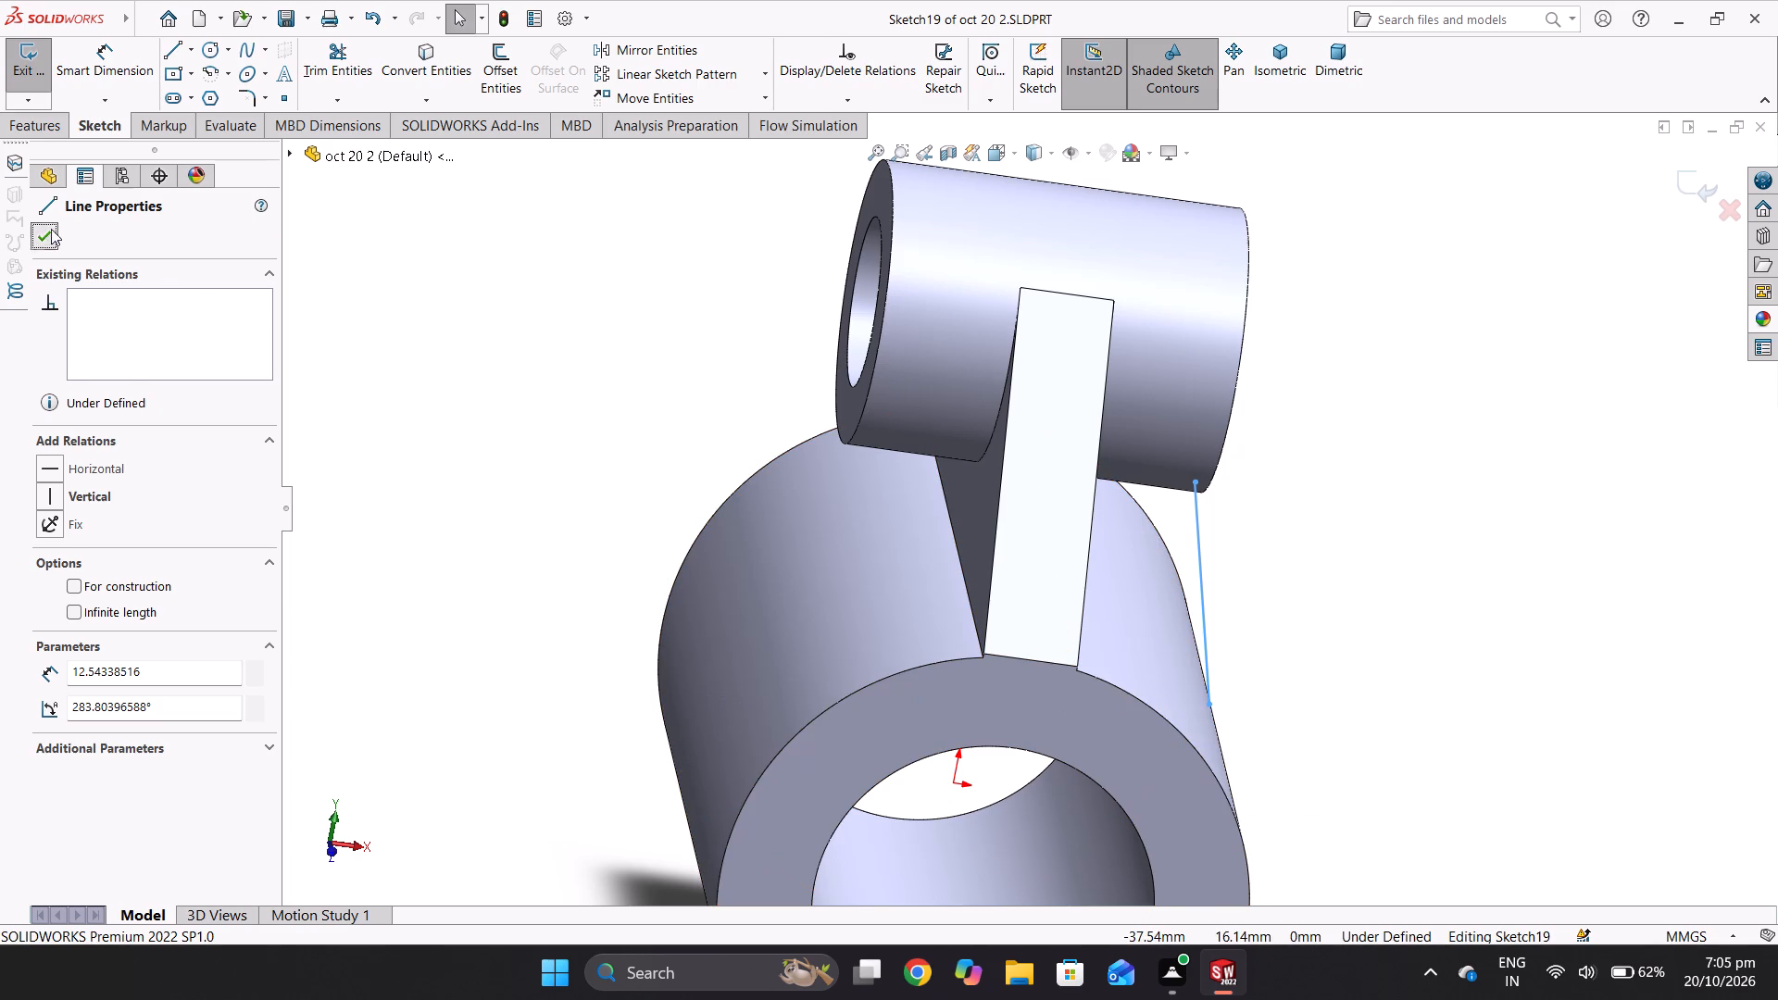
click(38, 124)
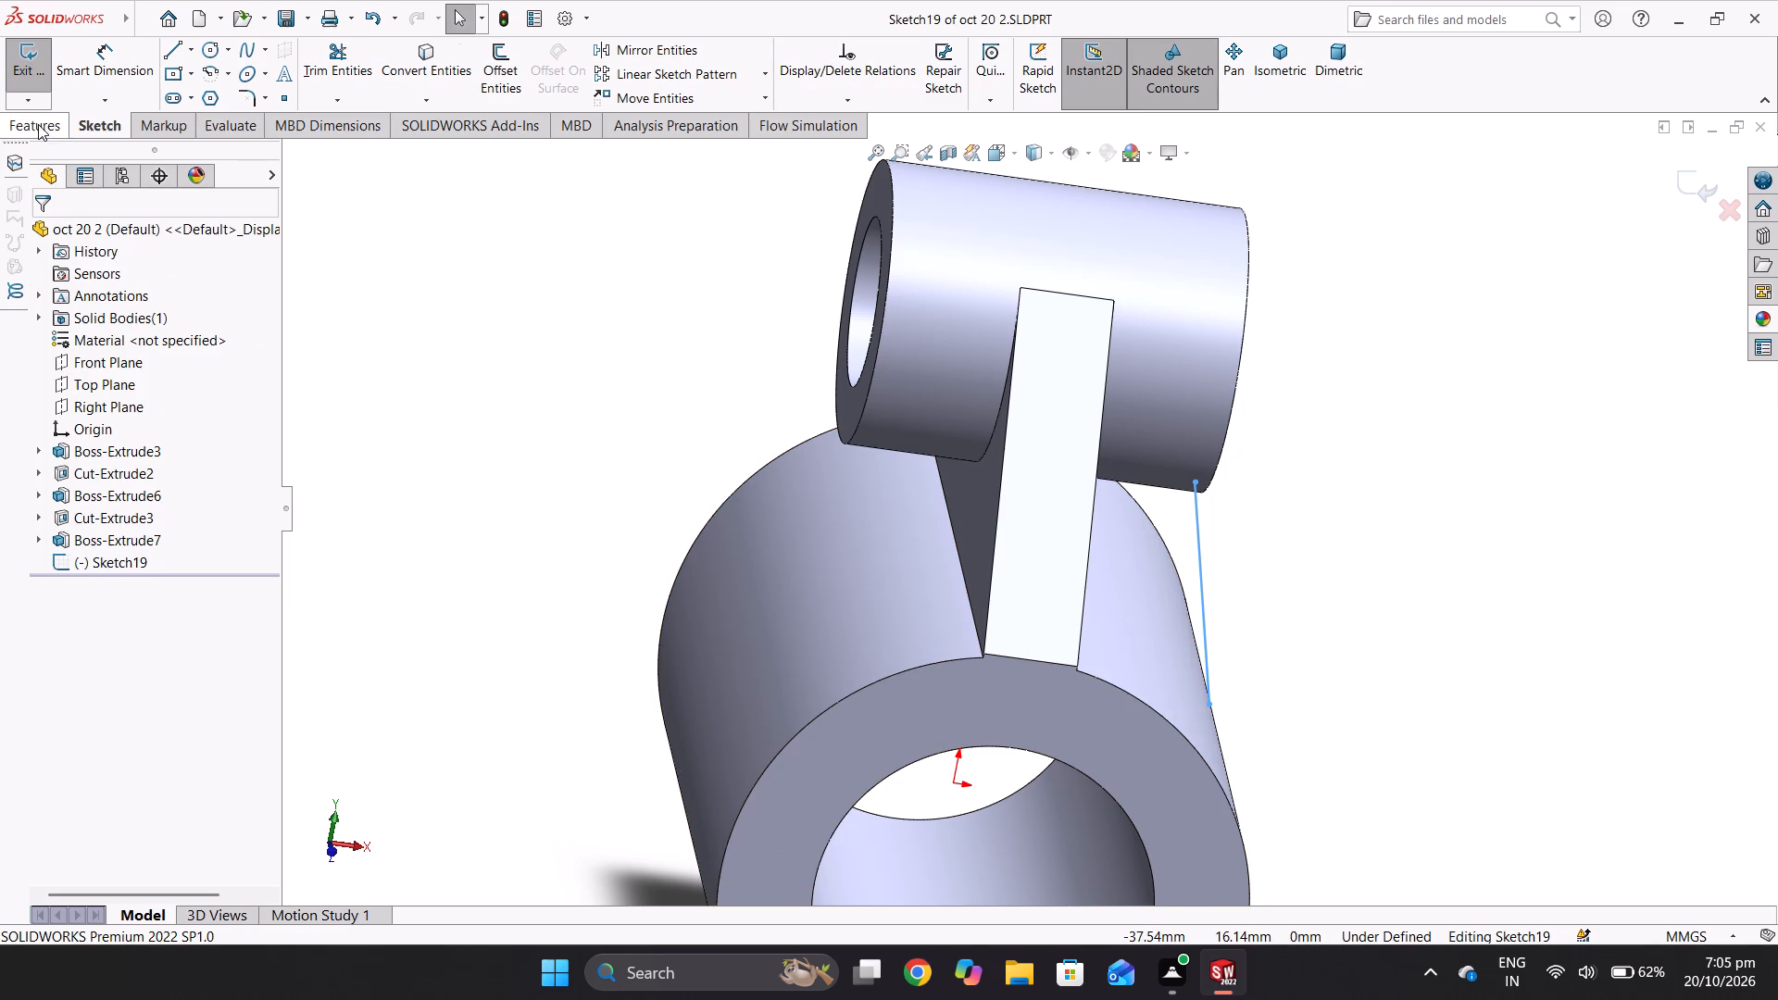
click(751, 45)
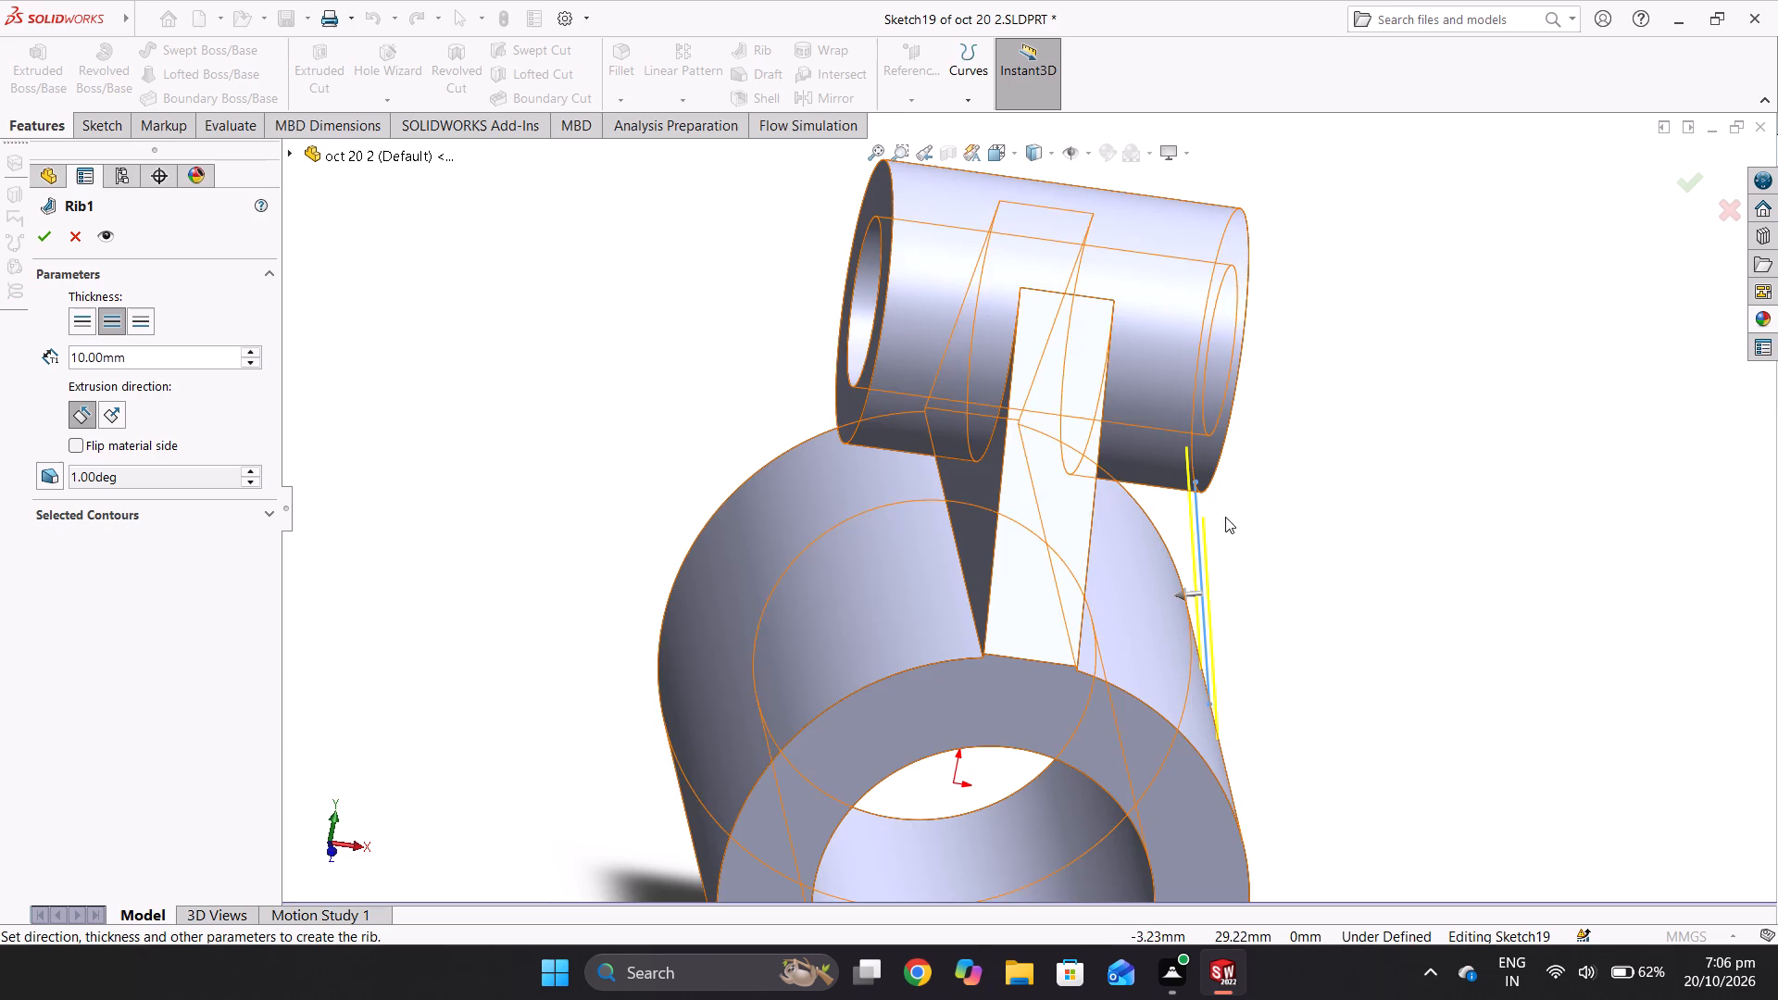
middle_drag(1280, 583, 1115, 590)
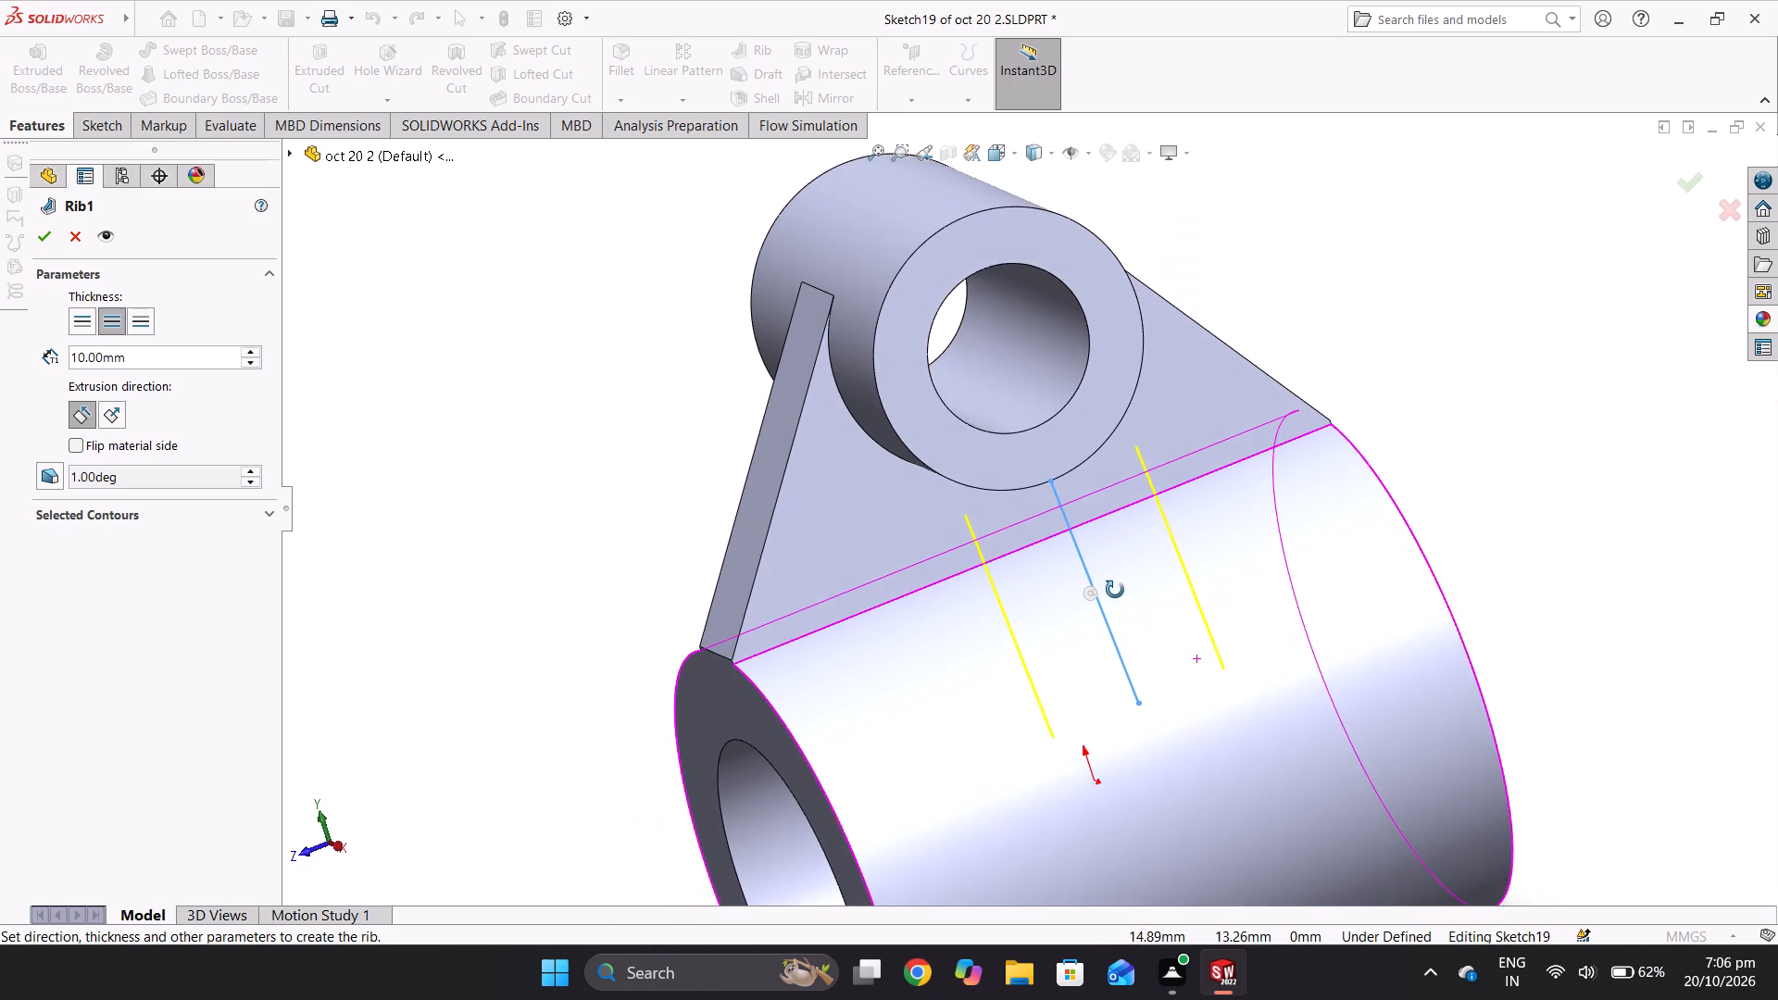
middle_drag(1115, 590, 1115, 597)
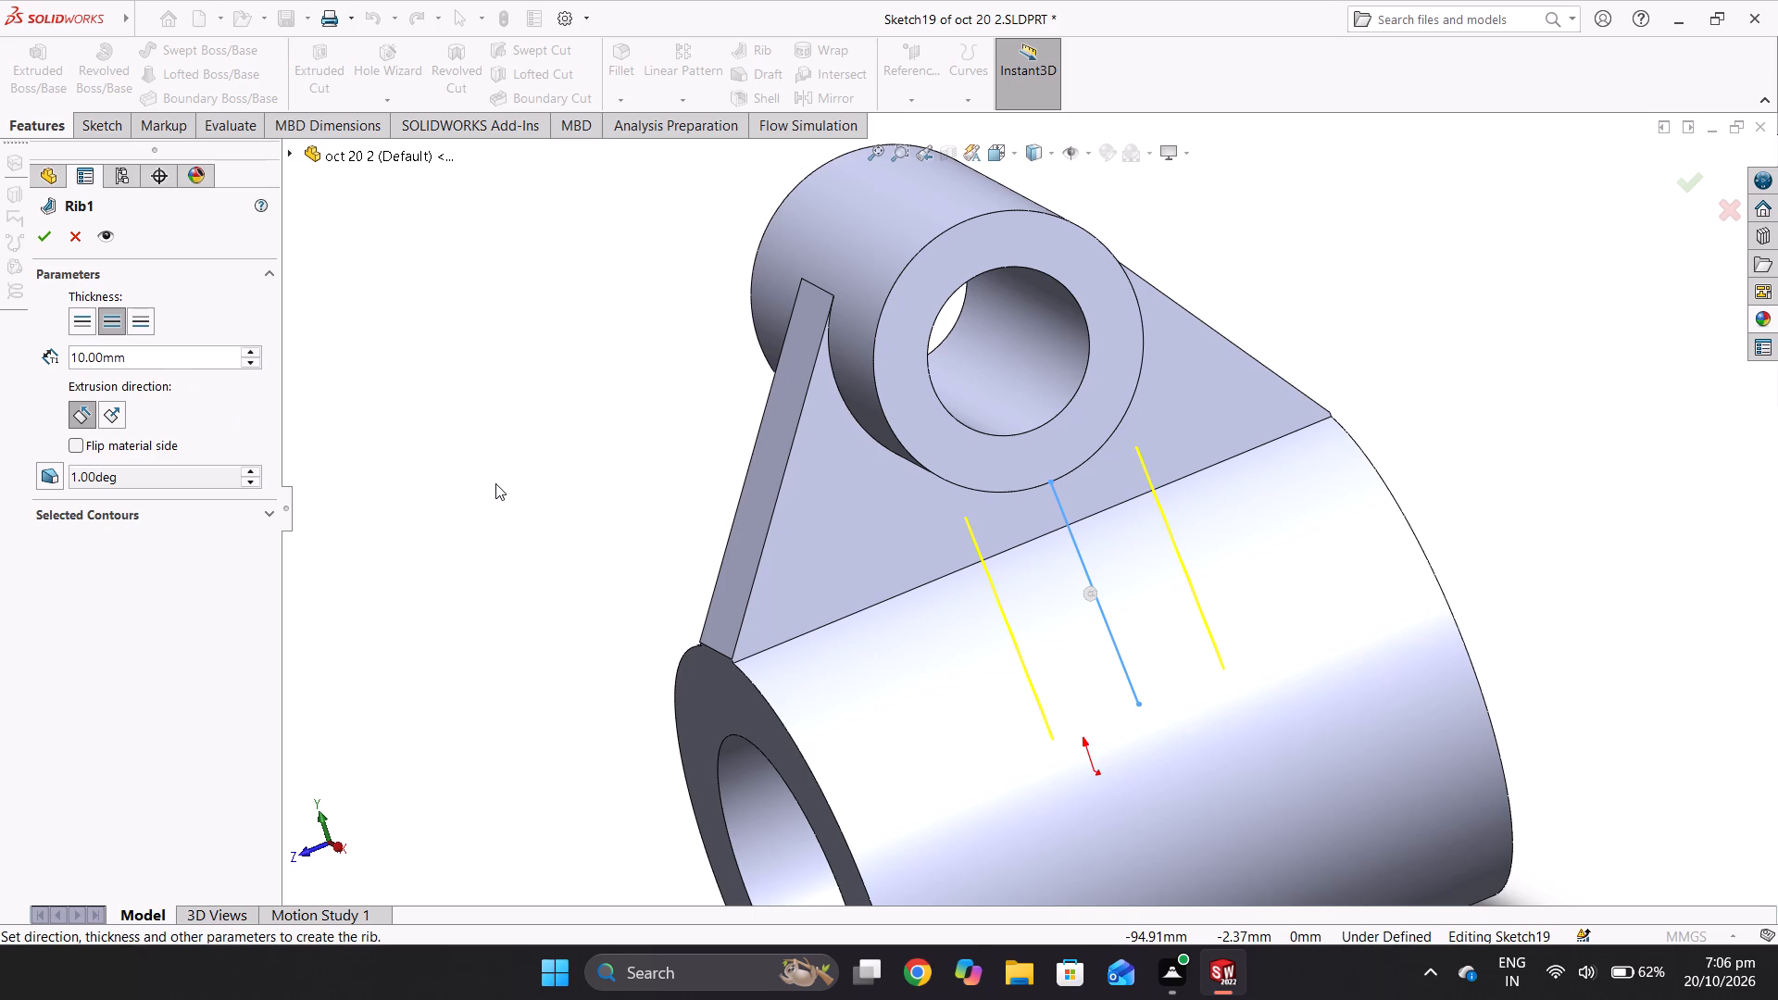
click(185, 360)
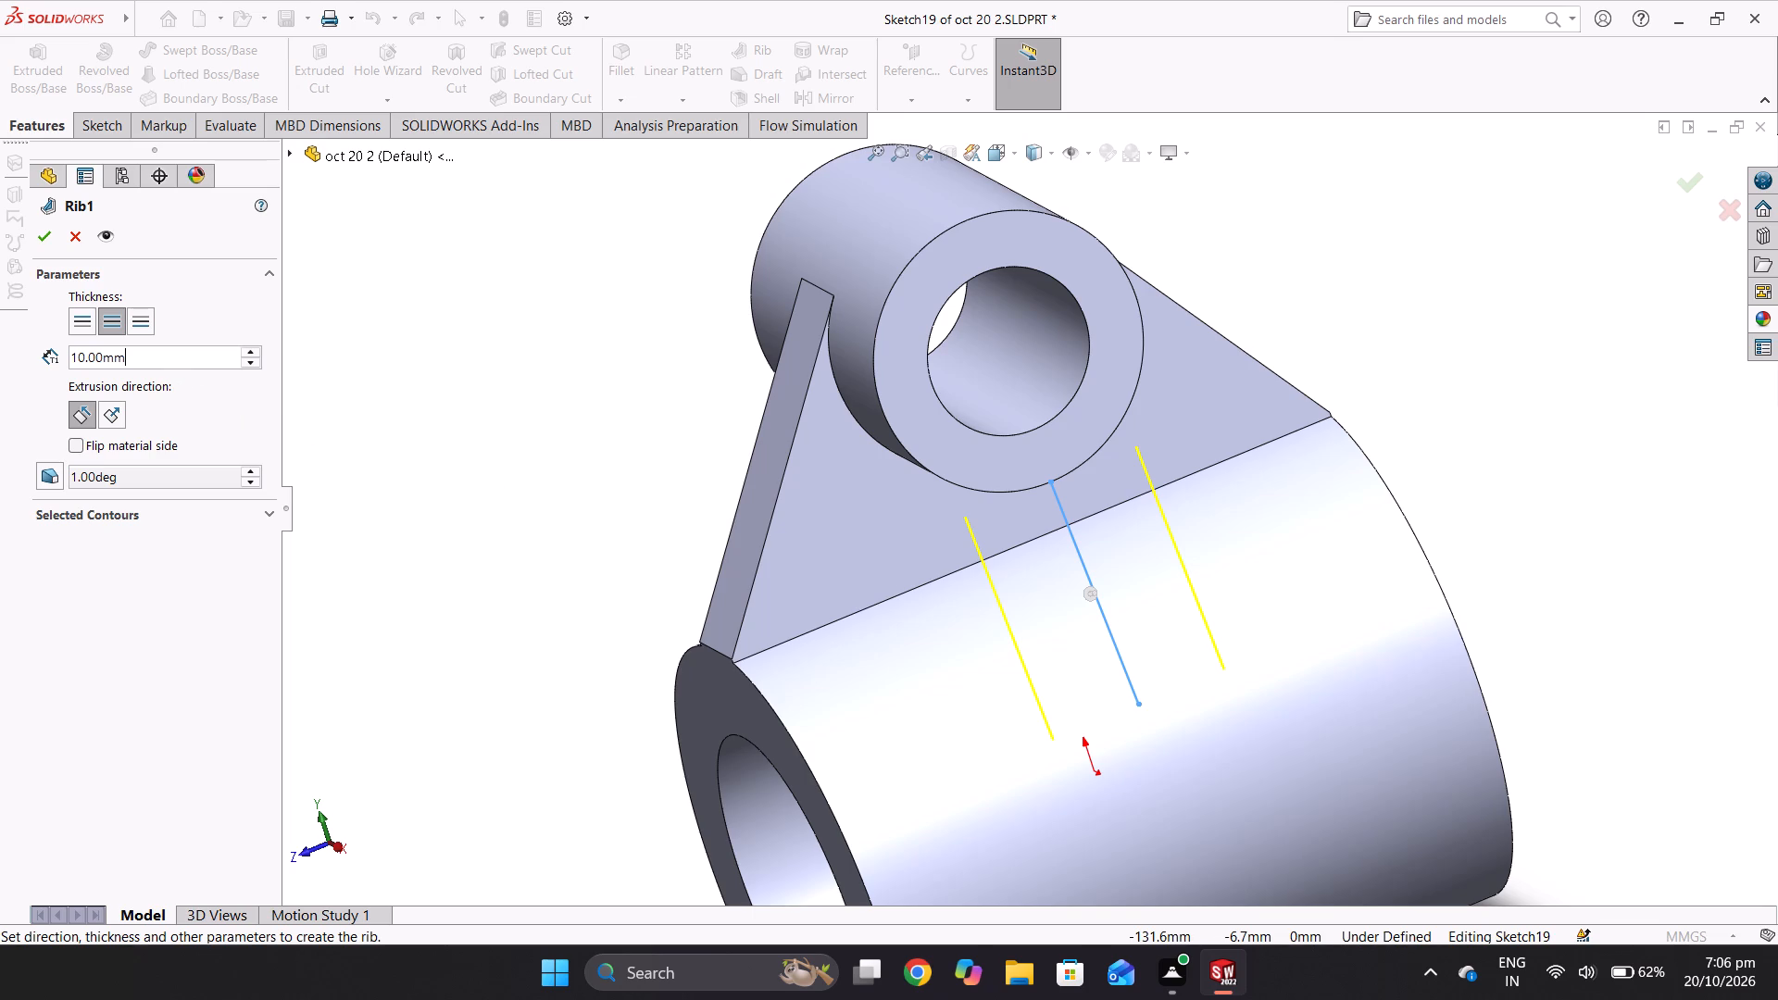
double_click(185, 360)
key(5)
key(Return)
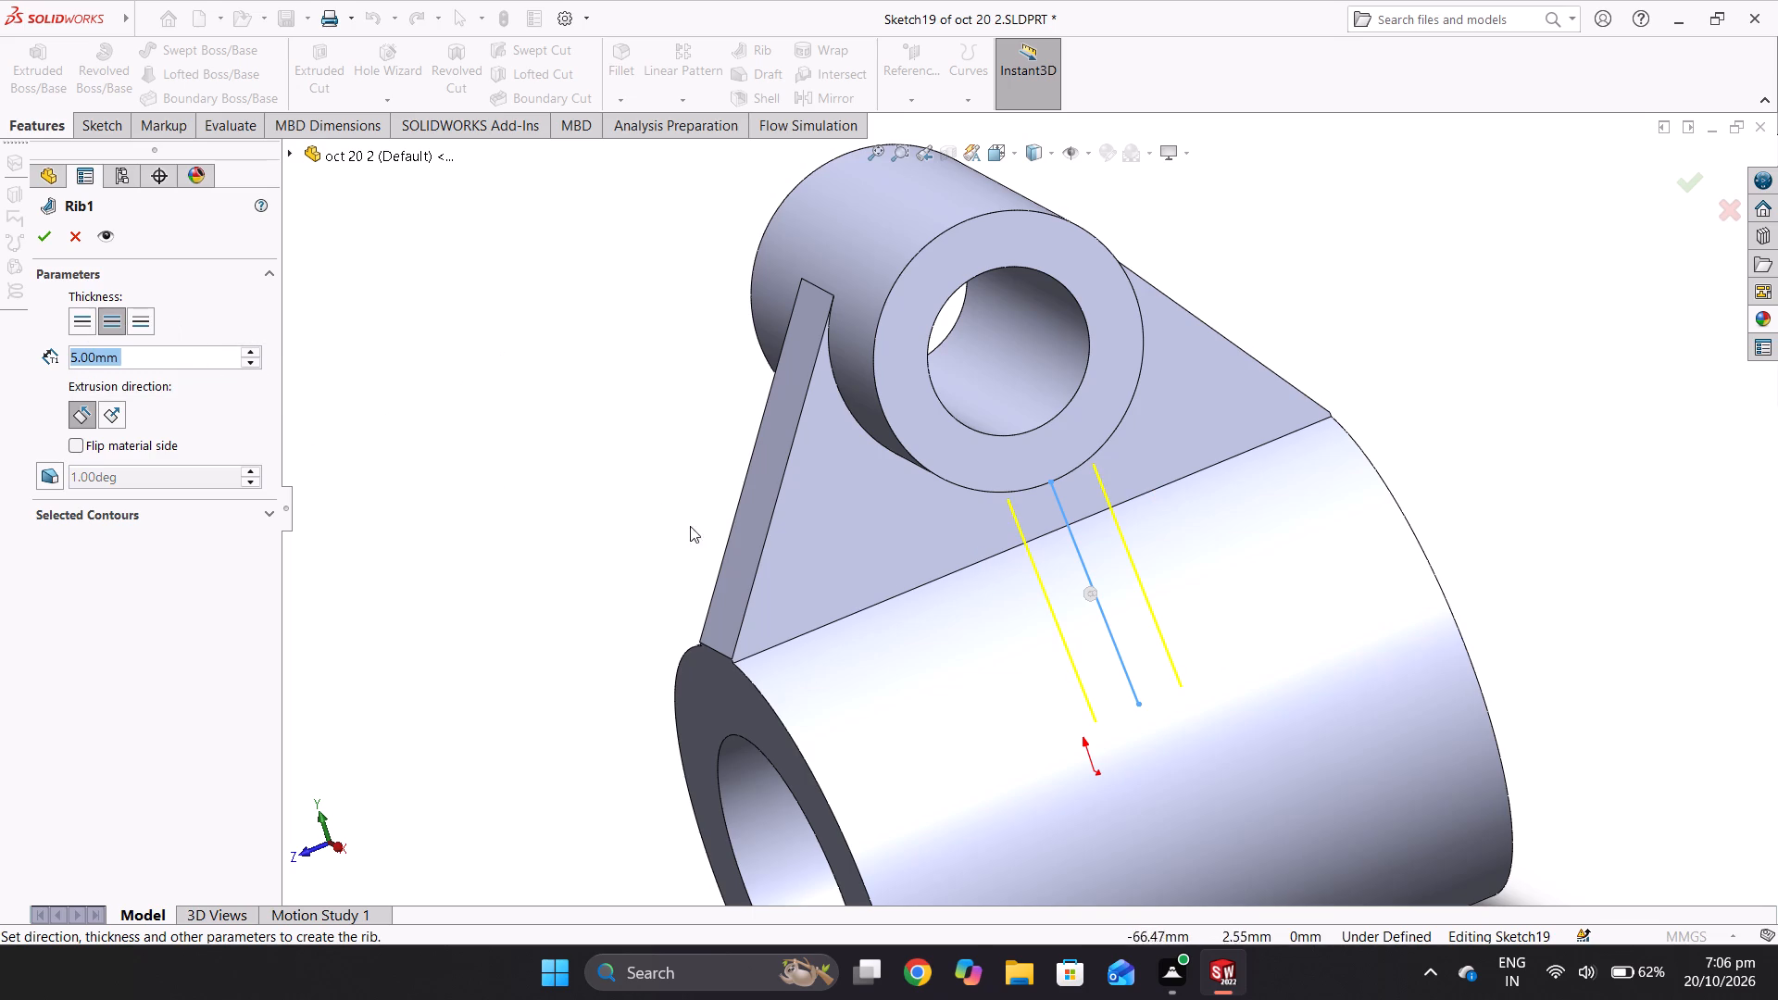
middle_click(795, 561)
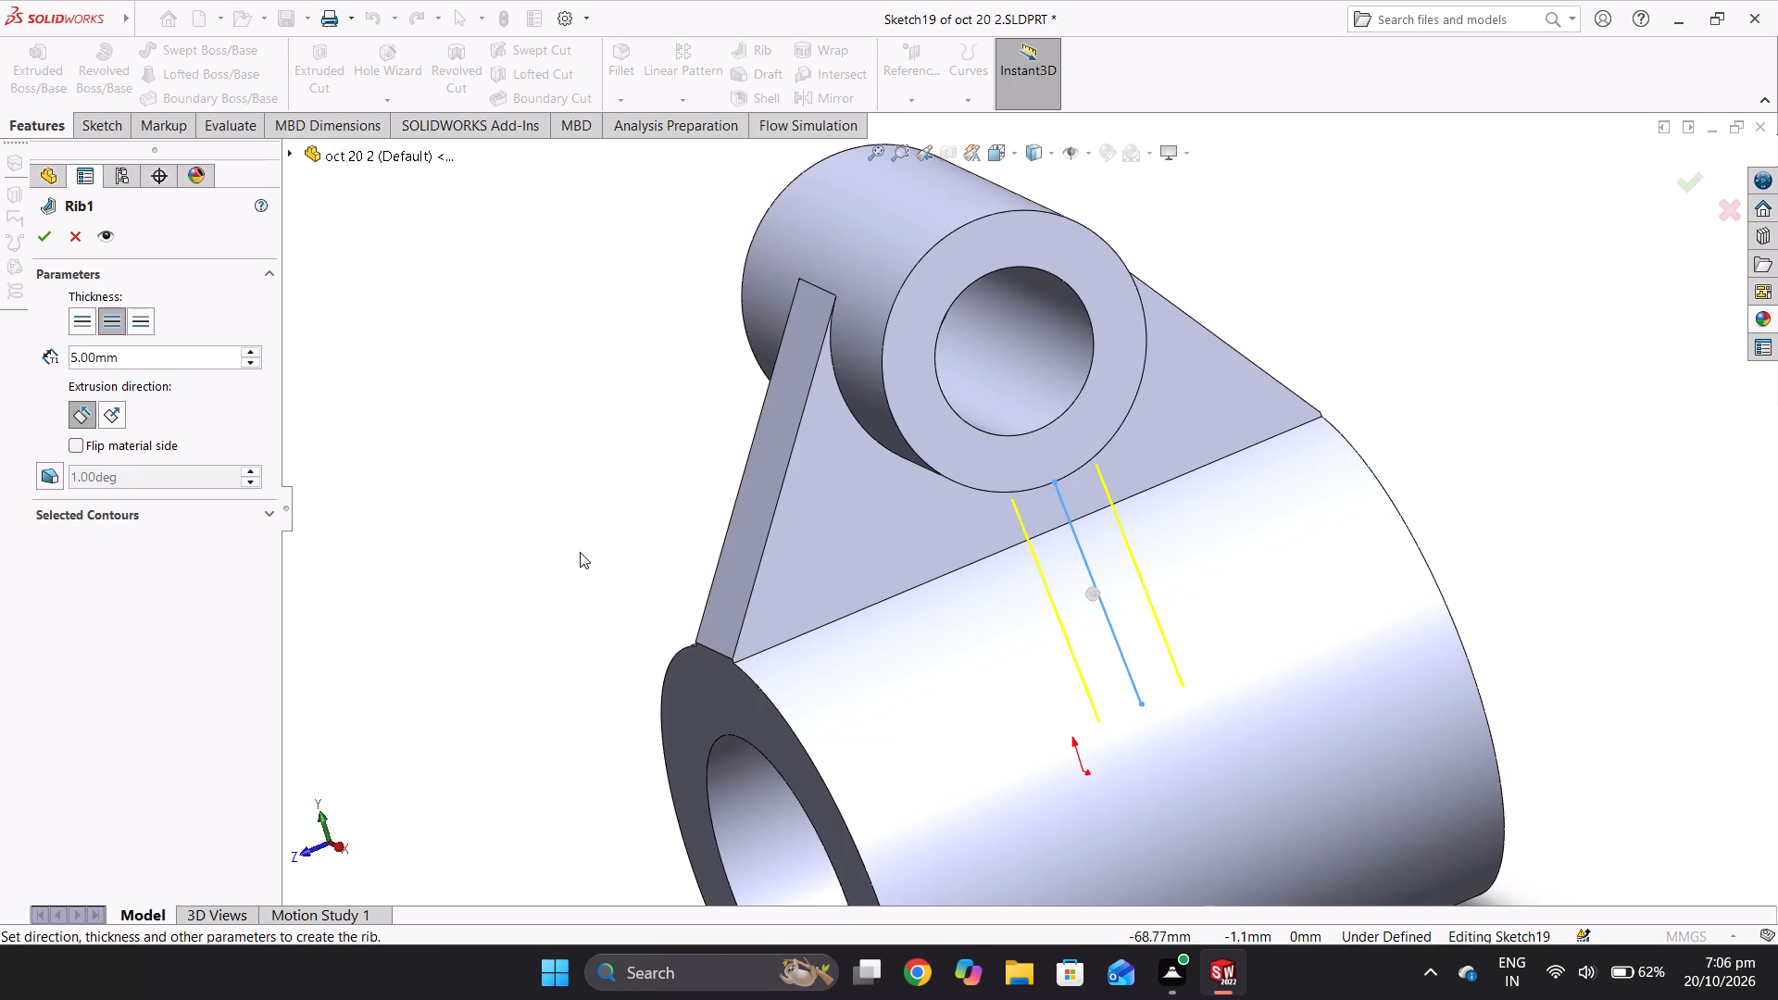
middle_drag(580, 552, 719, 497)
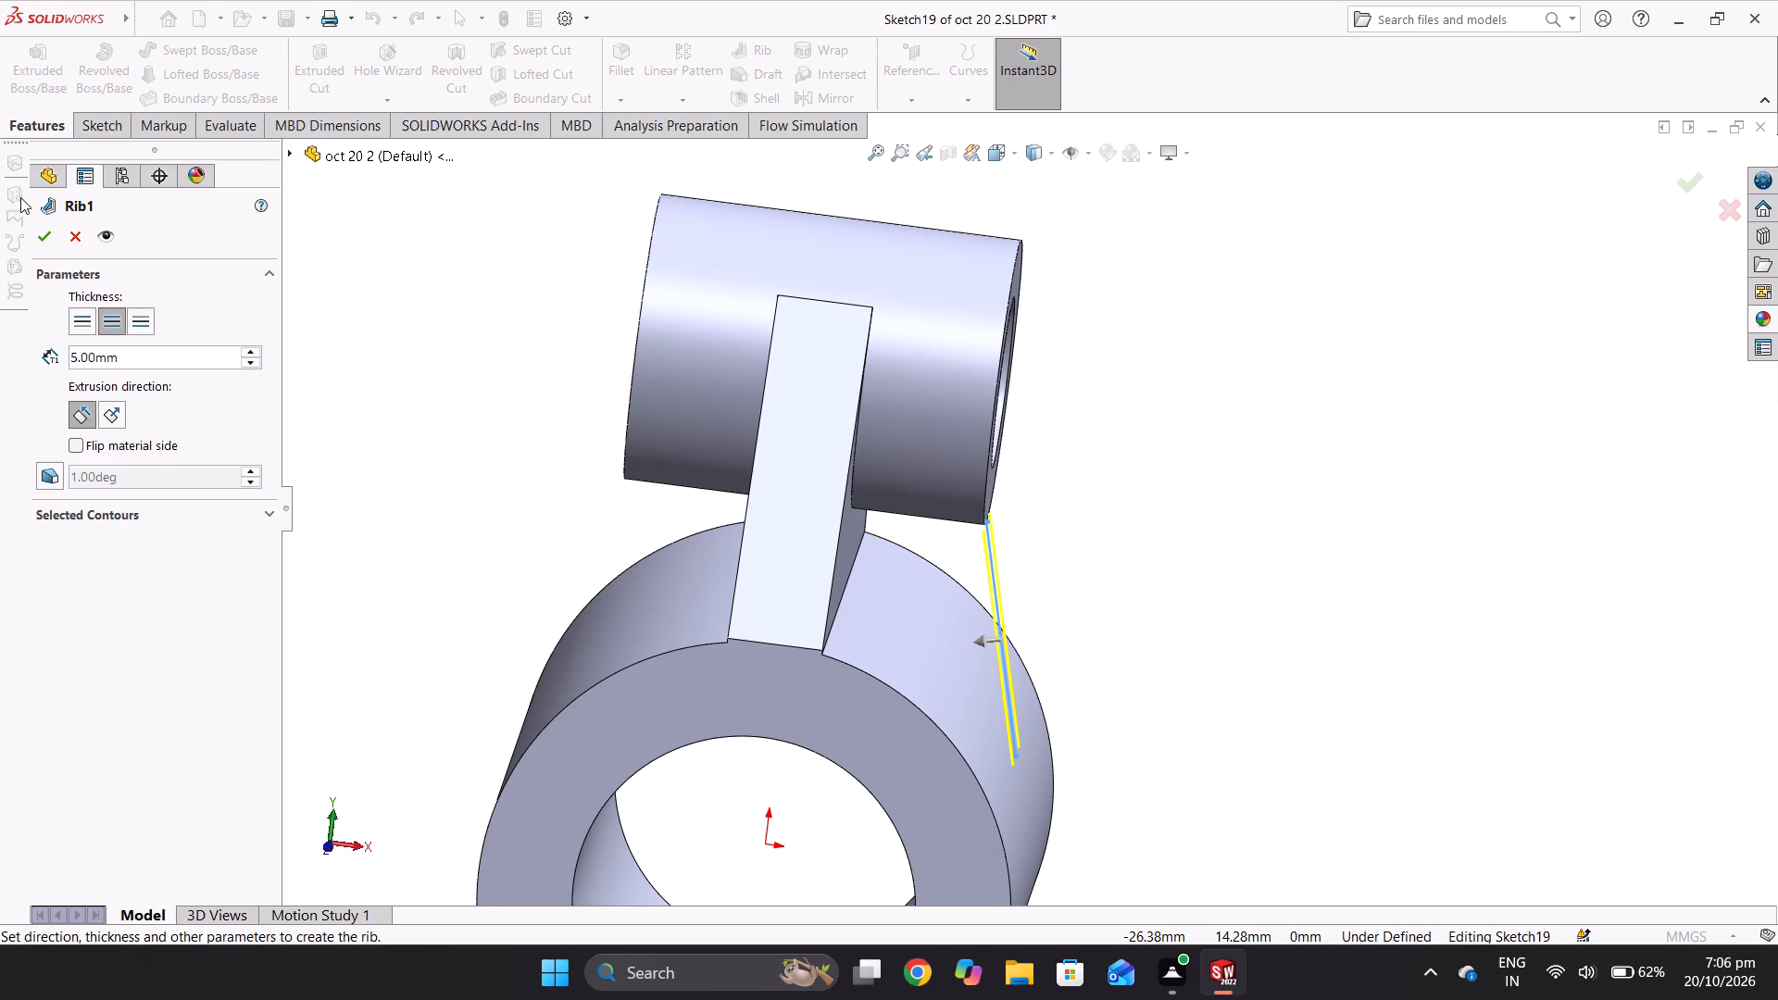
click(45, 239)
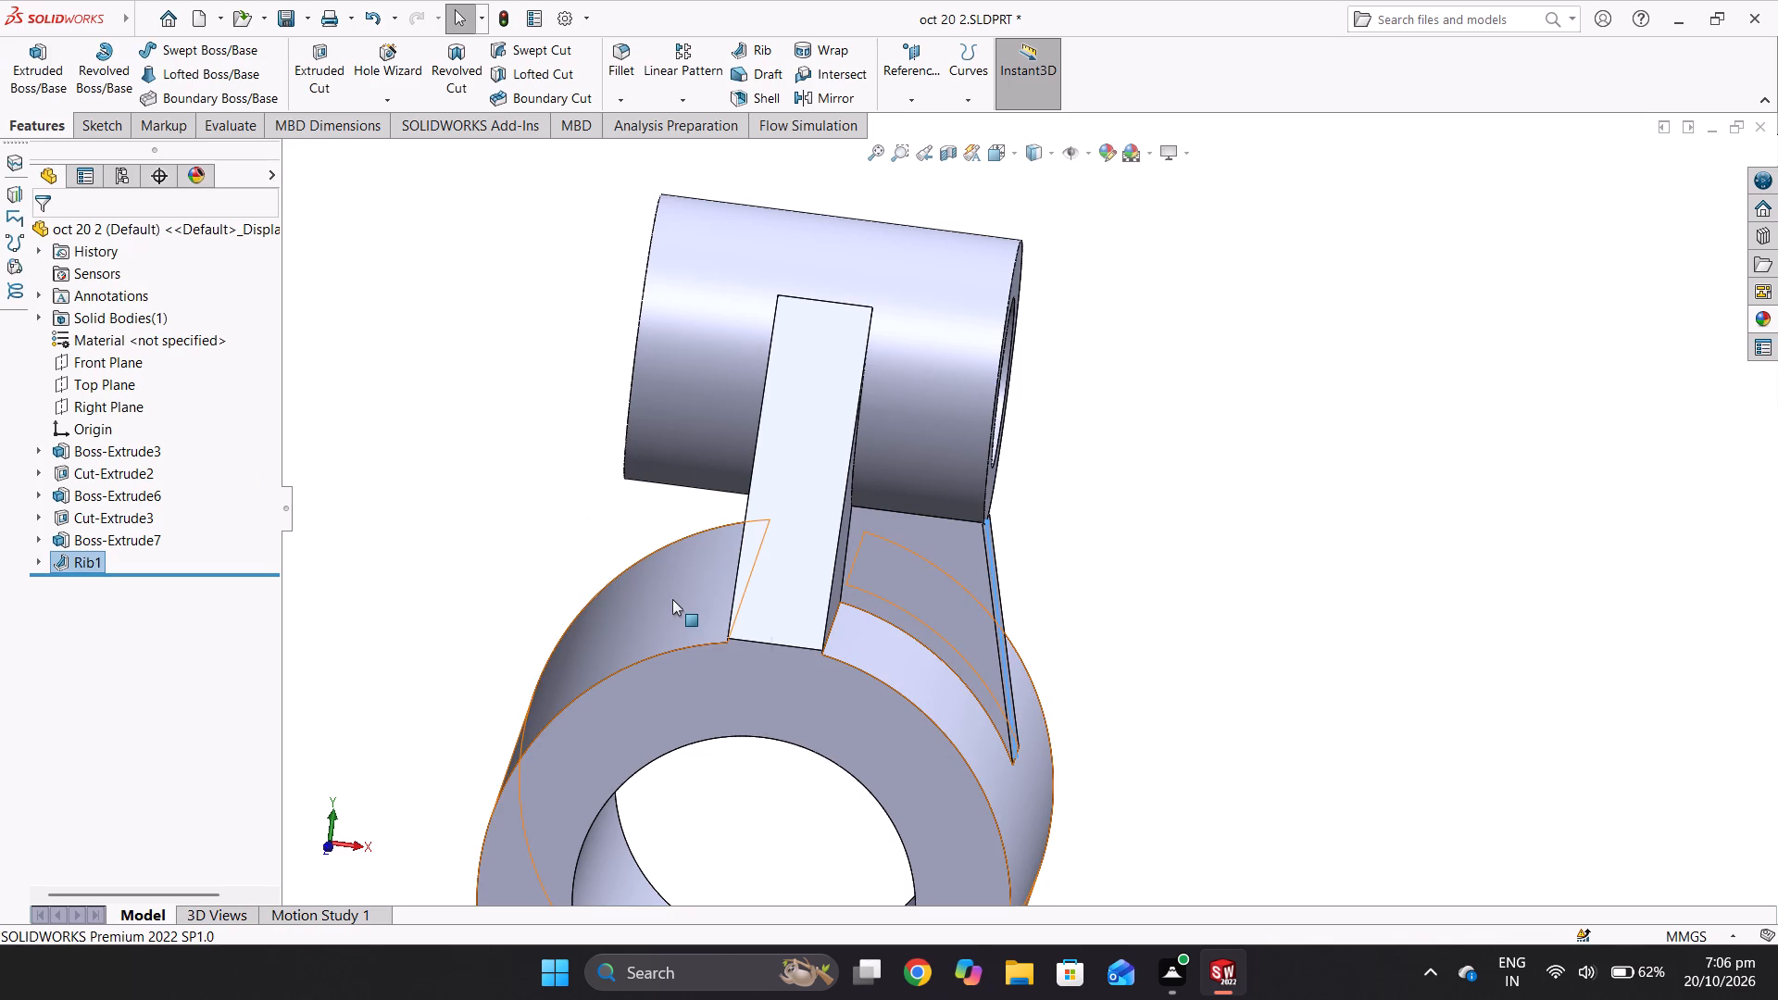
Examine up close how the rib's upper outer corner meets the curved underside and end face of the boss.
scroll(969, 525, down, 3)
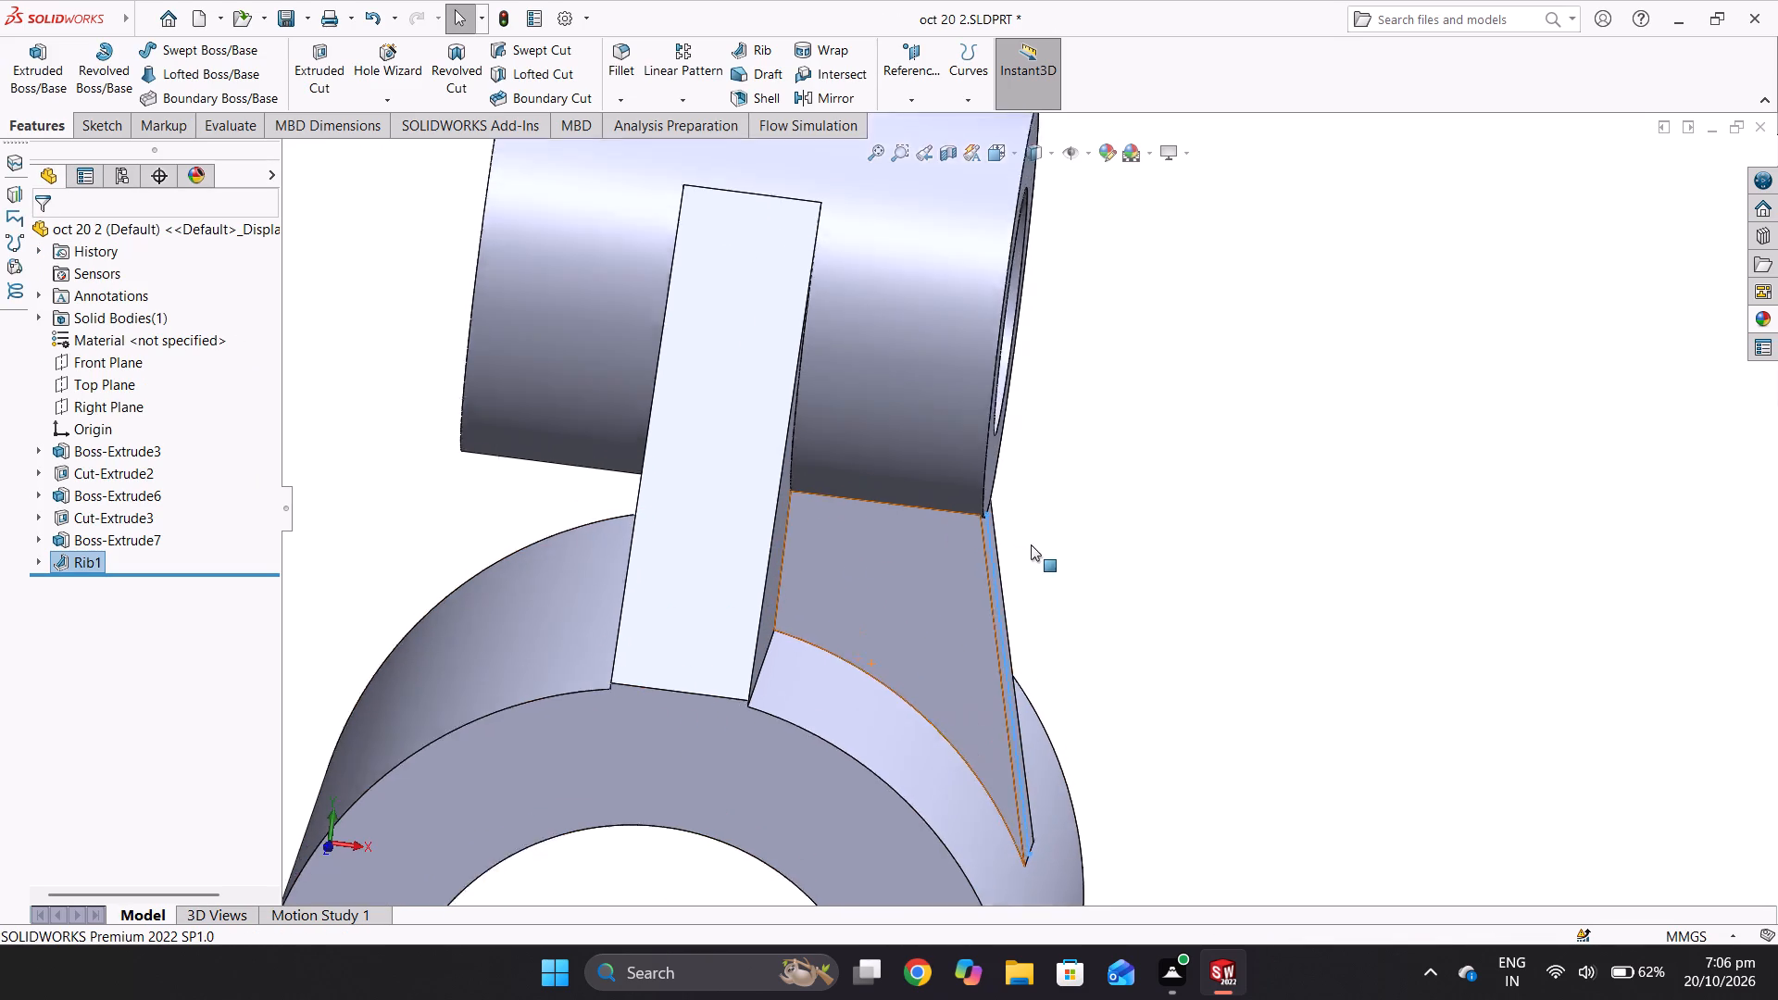
scroll(1031, 544, down, 12)
scroll(912, 435, down, 4)
scroll(1185, 366, down, 3)
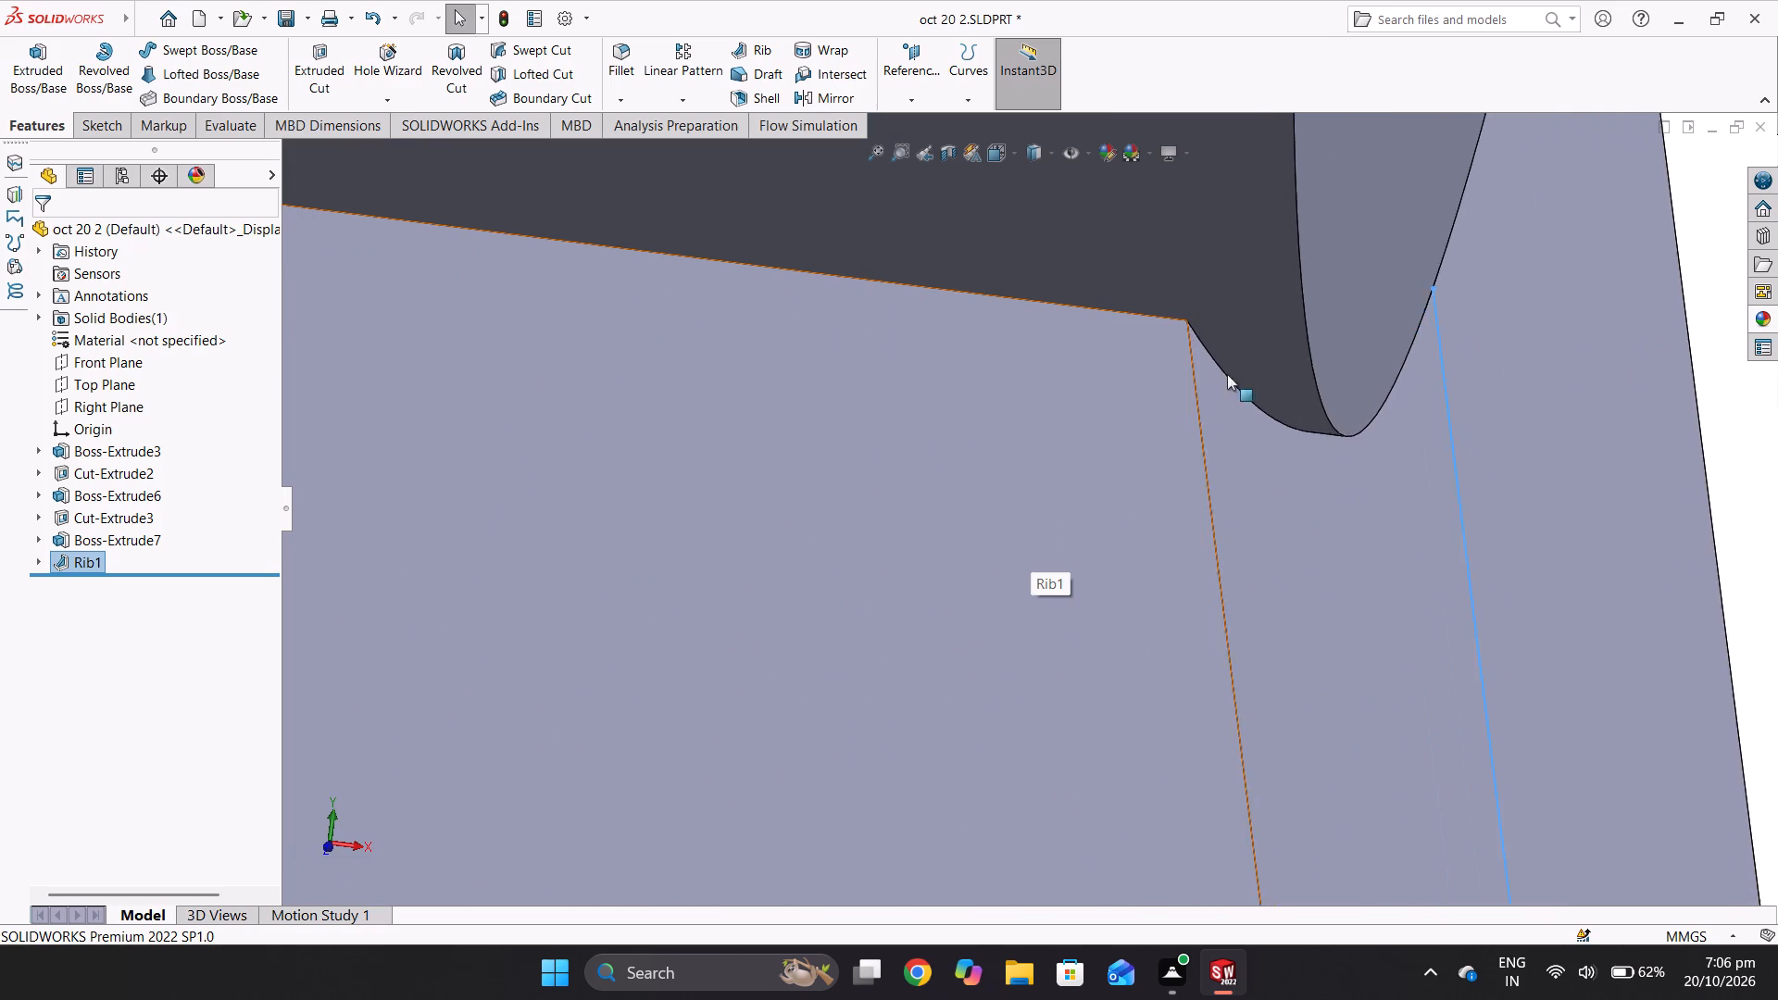
scroll(1227, 374, down, 2)
middle_drag(1294, 404, 1311, 359)
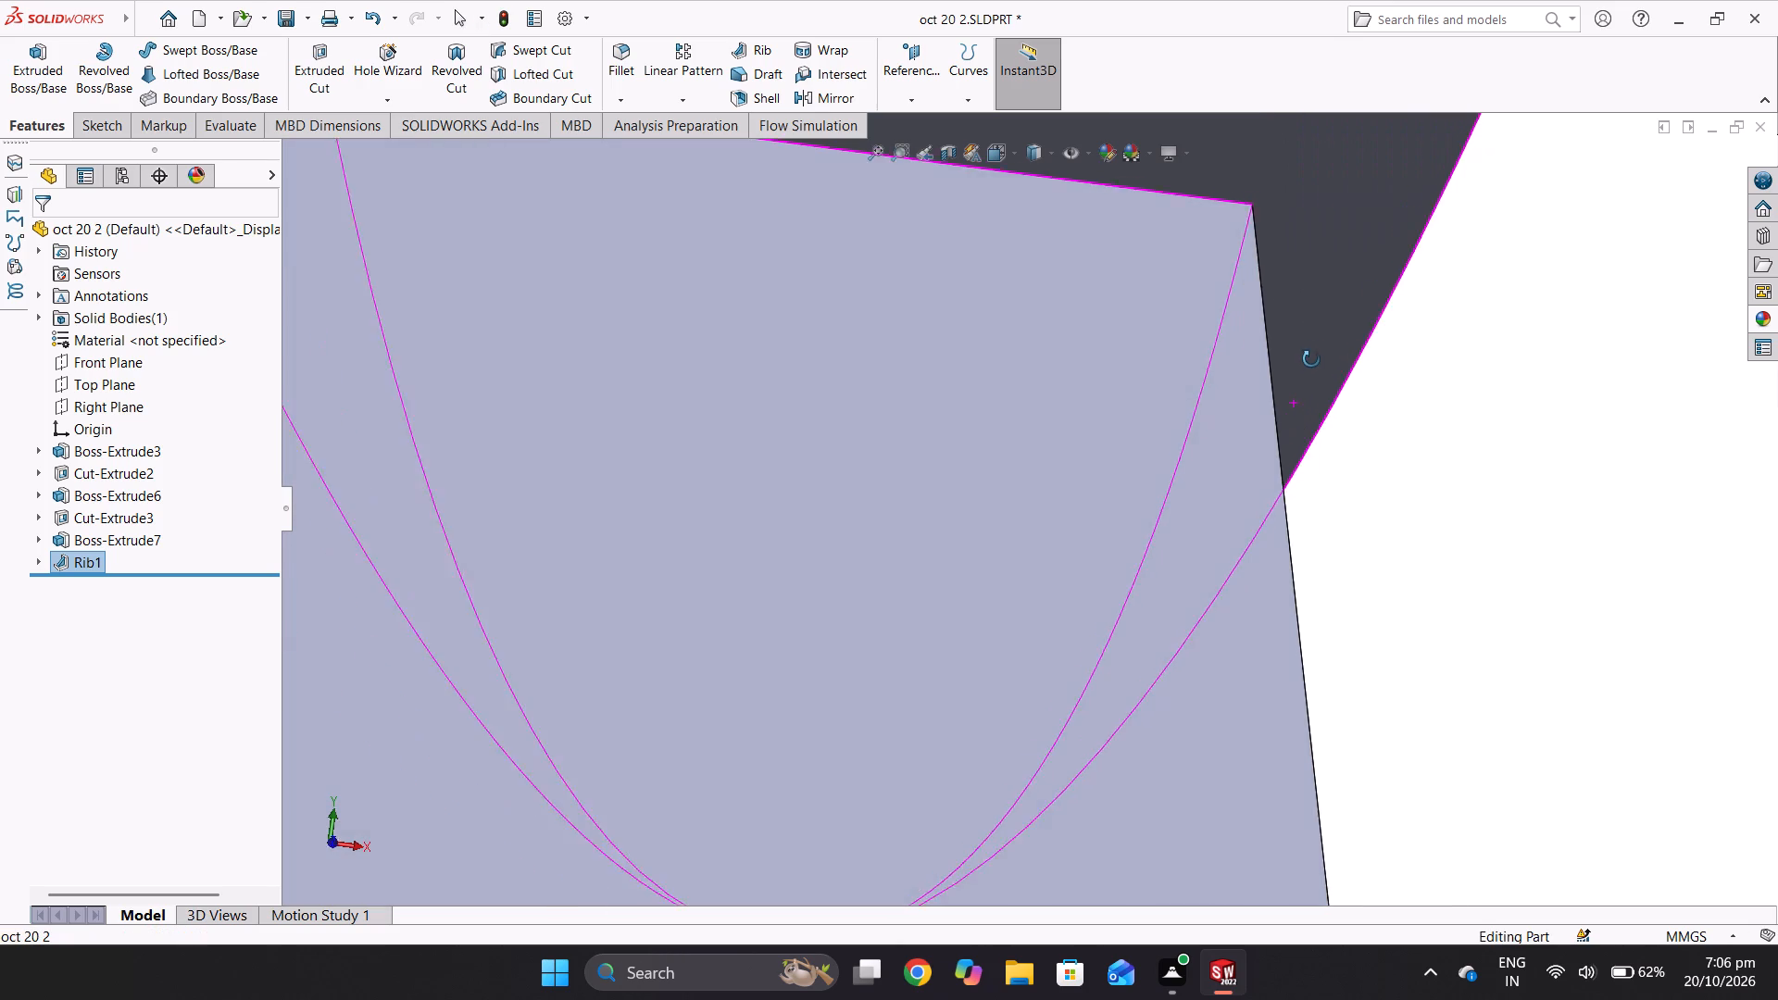
middle_drag(1311, 359, 1295, 375)
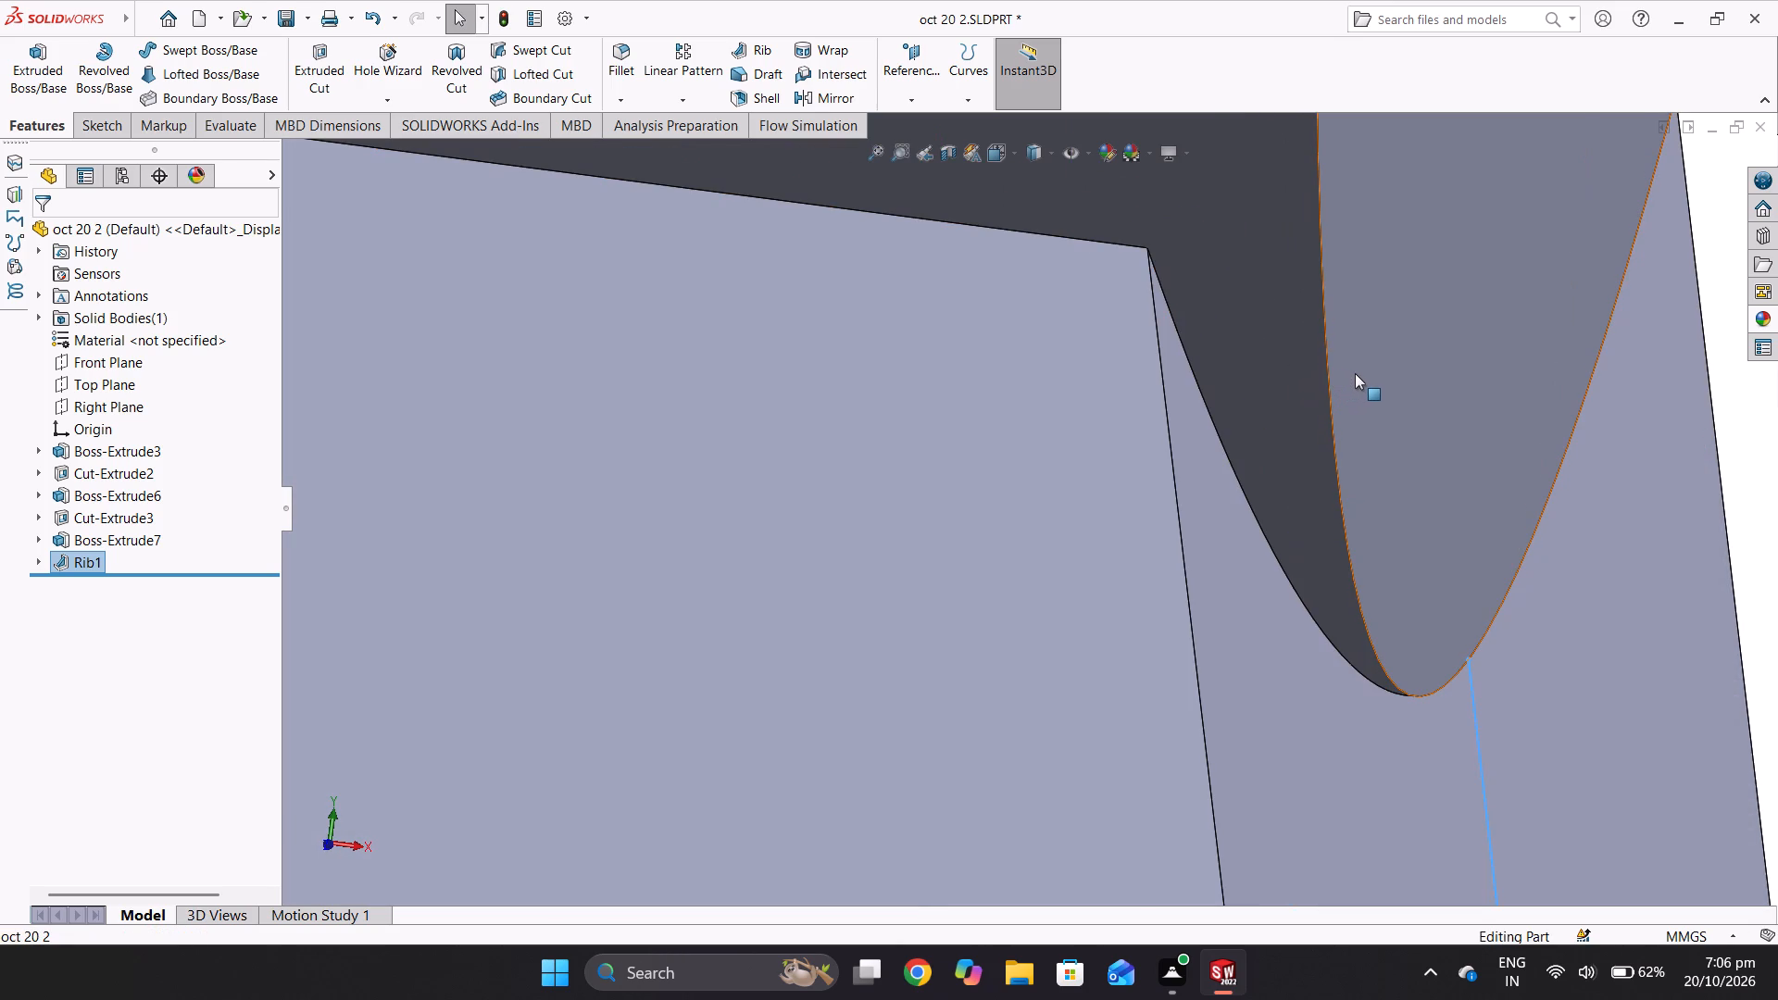
middle_drag(1309, 378, 1309, 375)
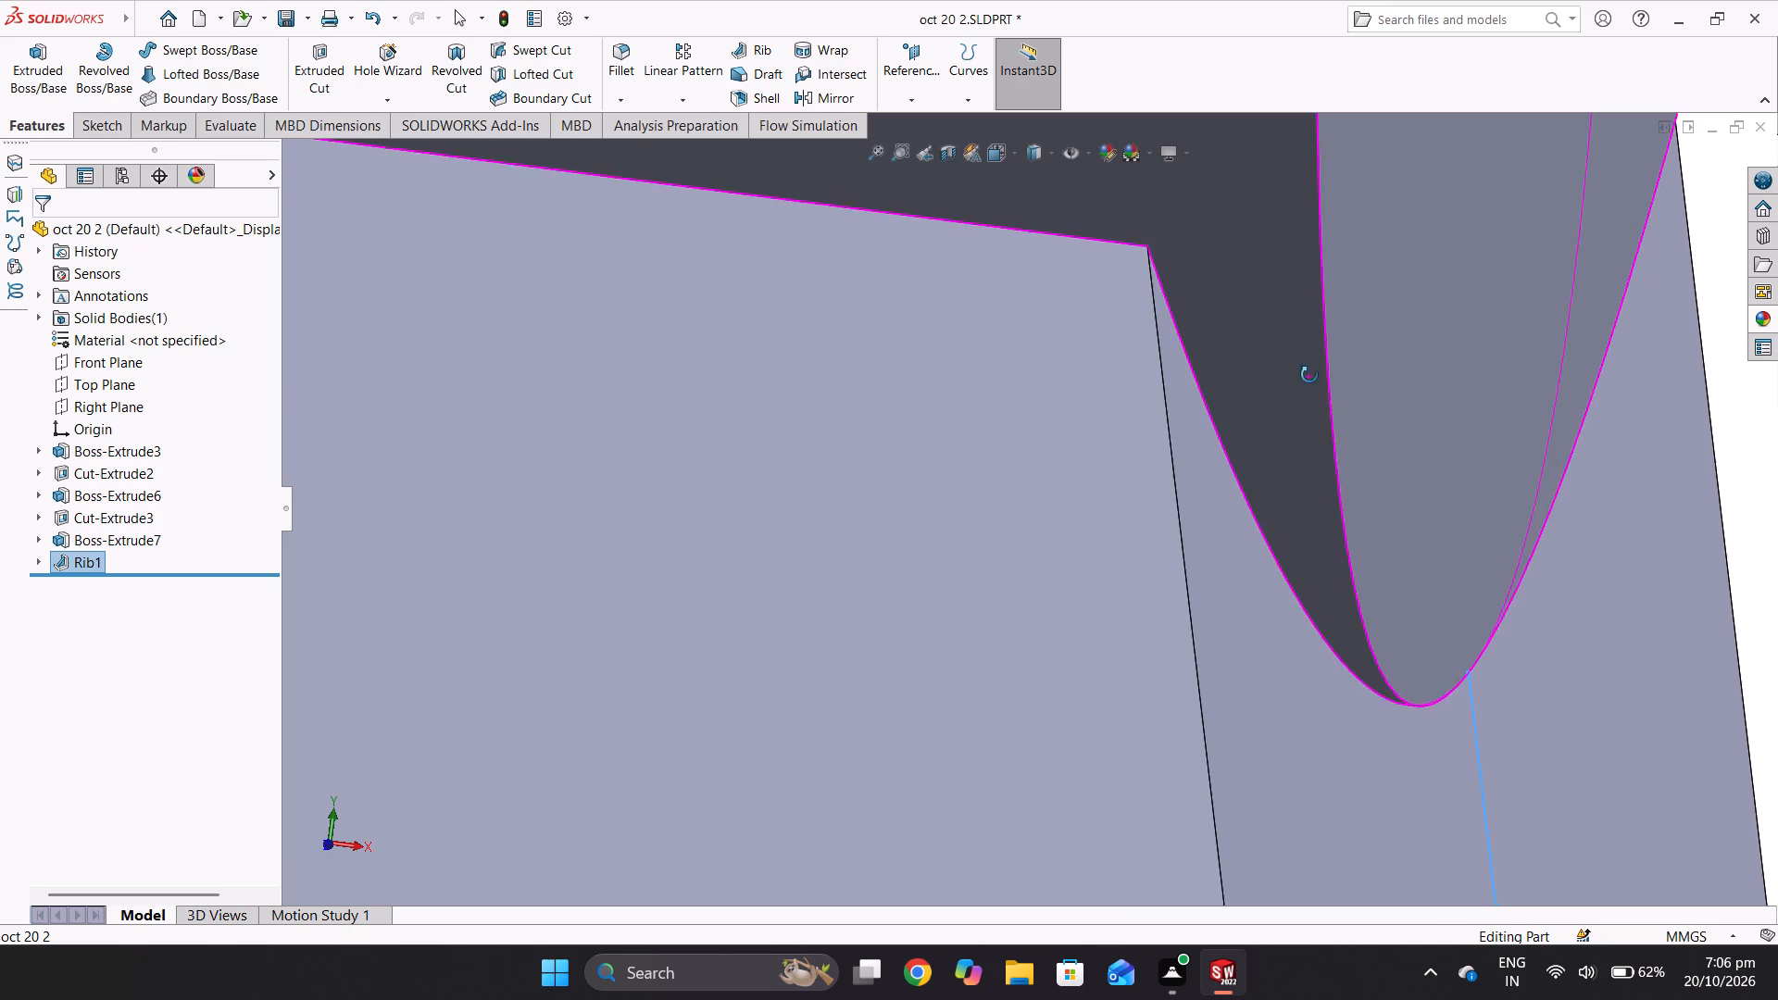
middle_drag(1309, 375, 1331, 405)
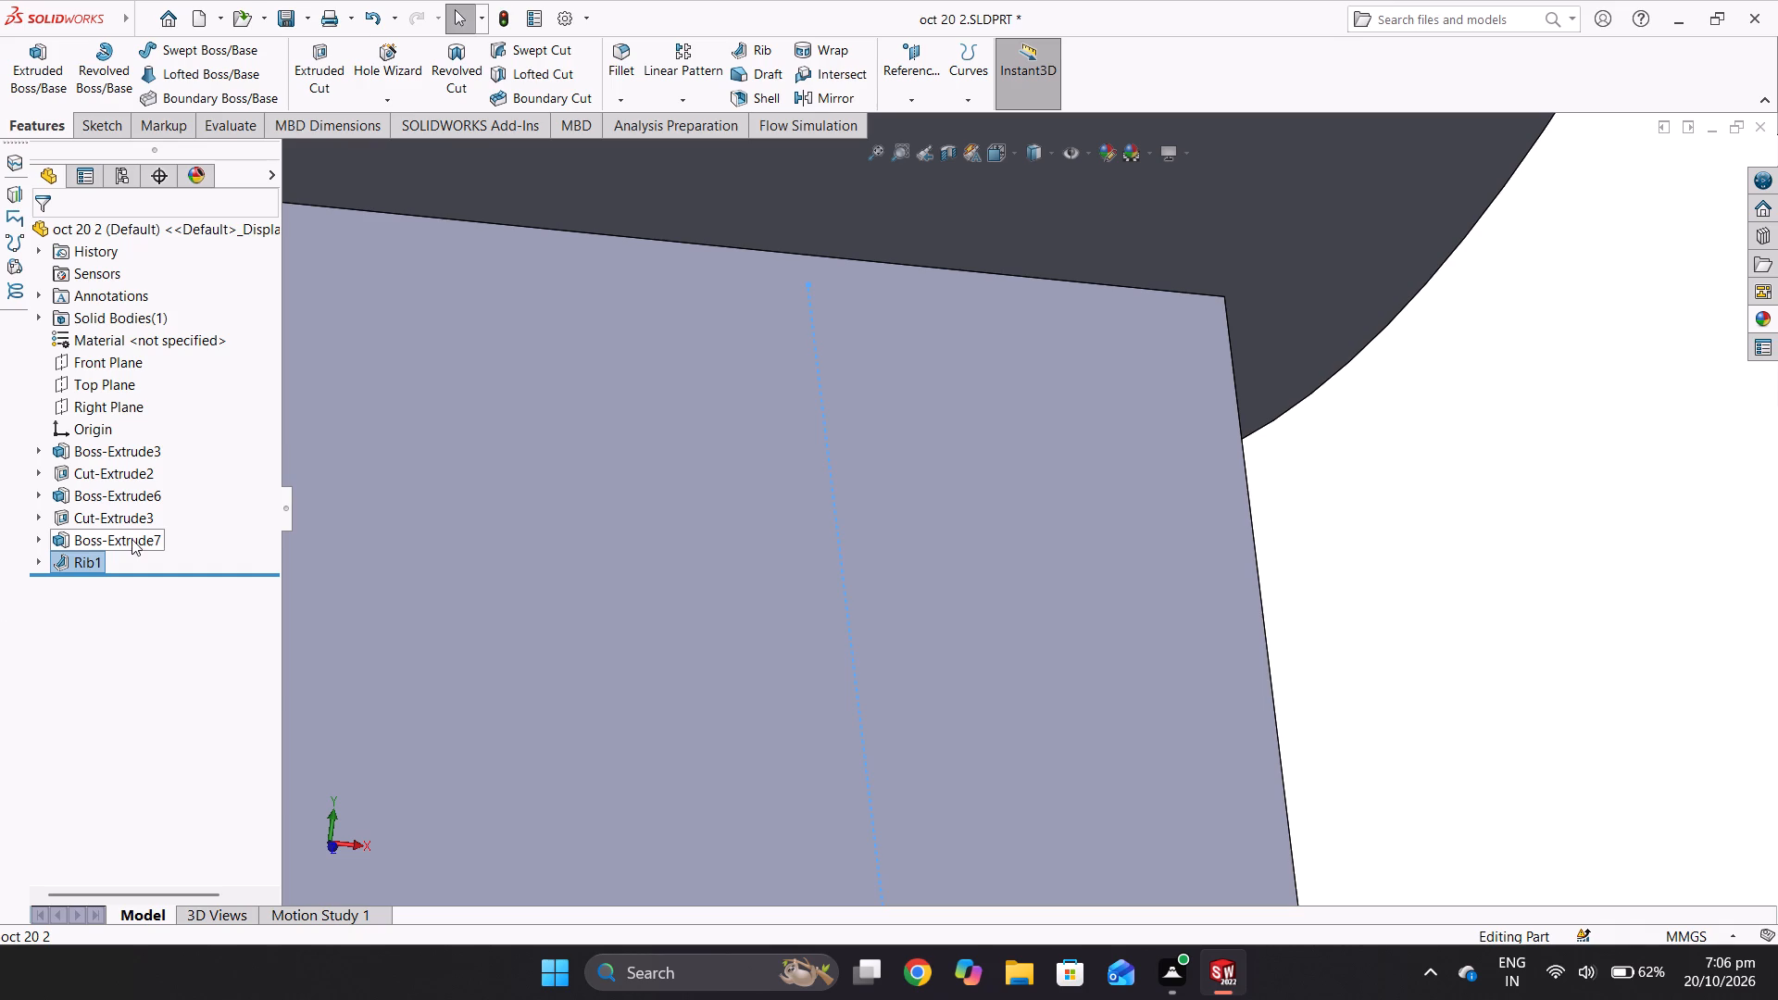
Edit the rib's sketch and add a vertical line about 0.29 mm long from the boss's lower corner up along its end edge.
right_click(80, 562)
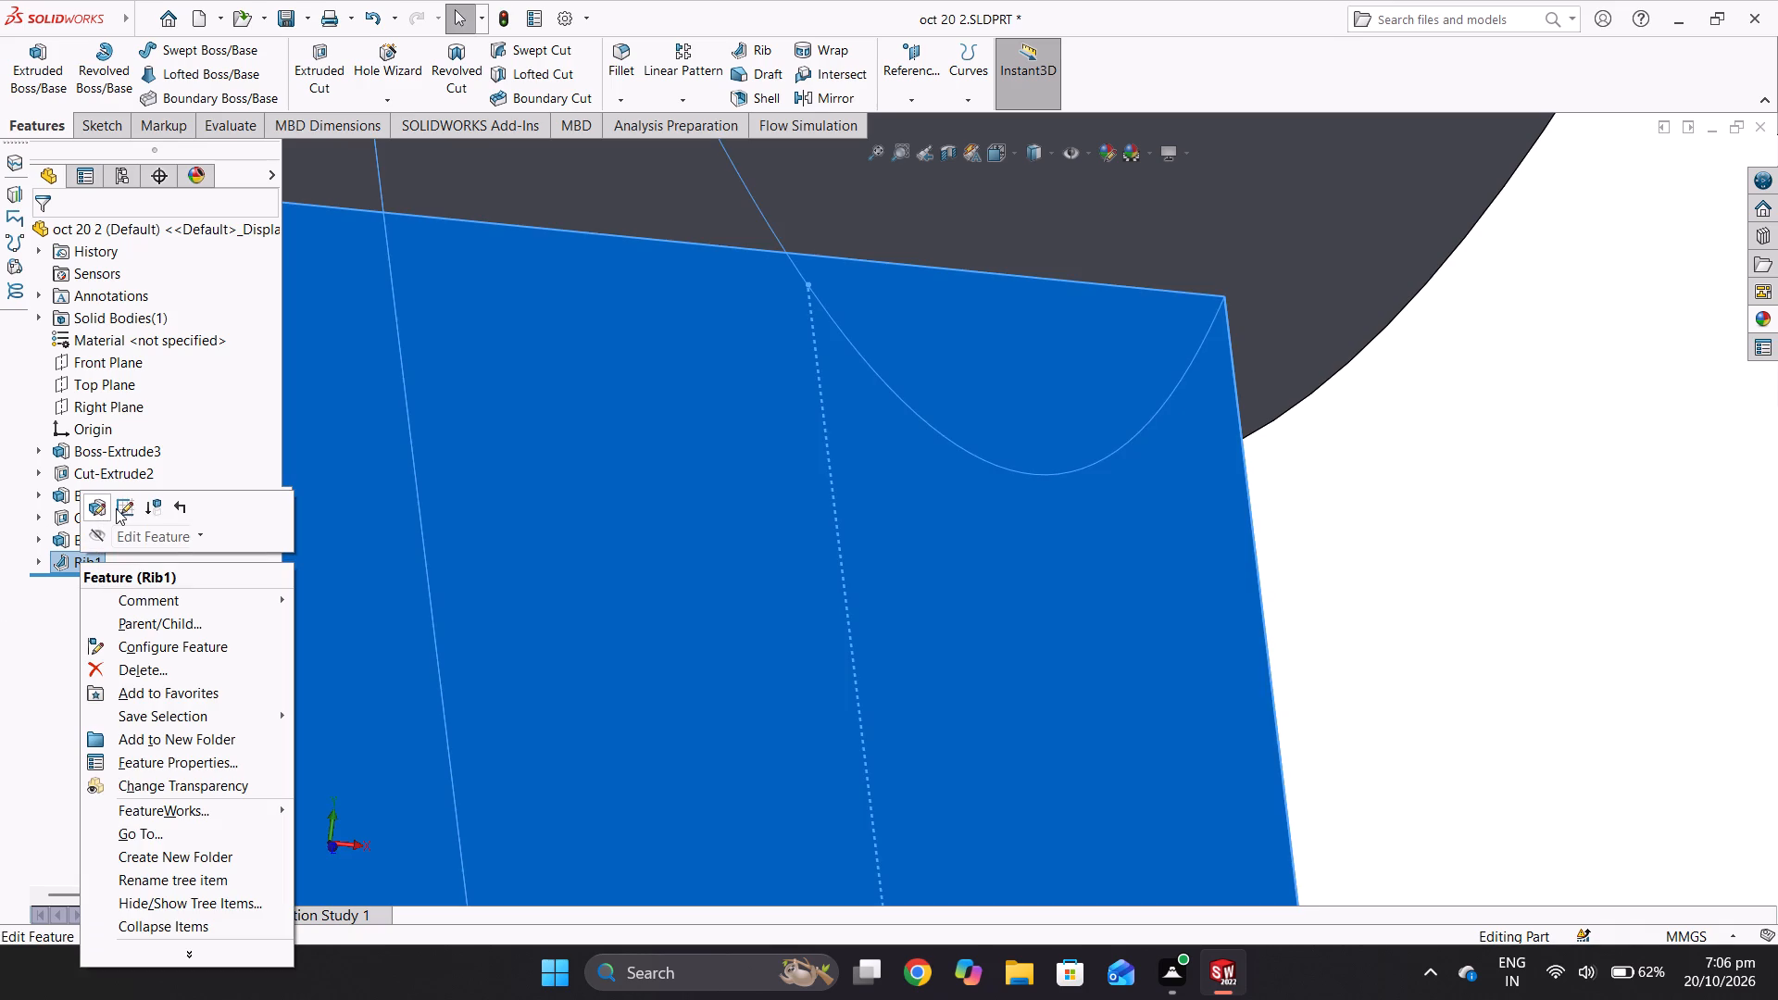
click(116, 508)
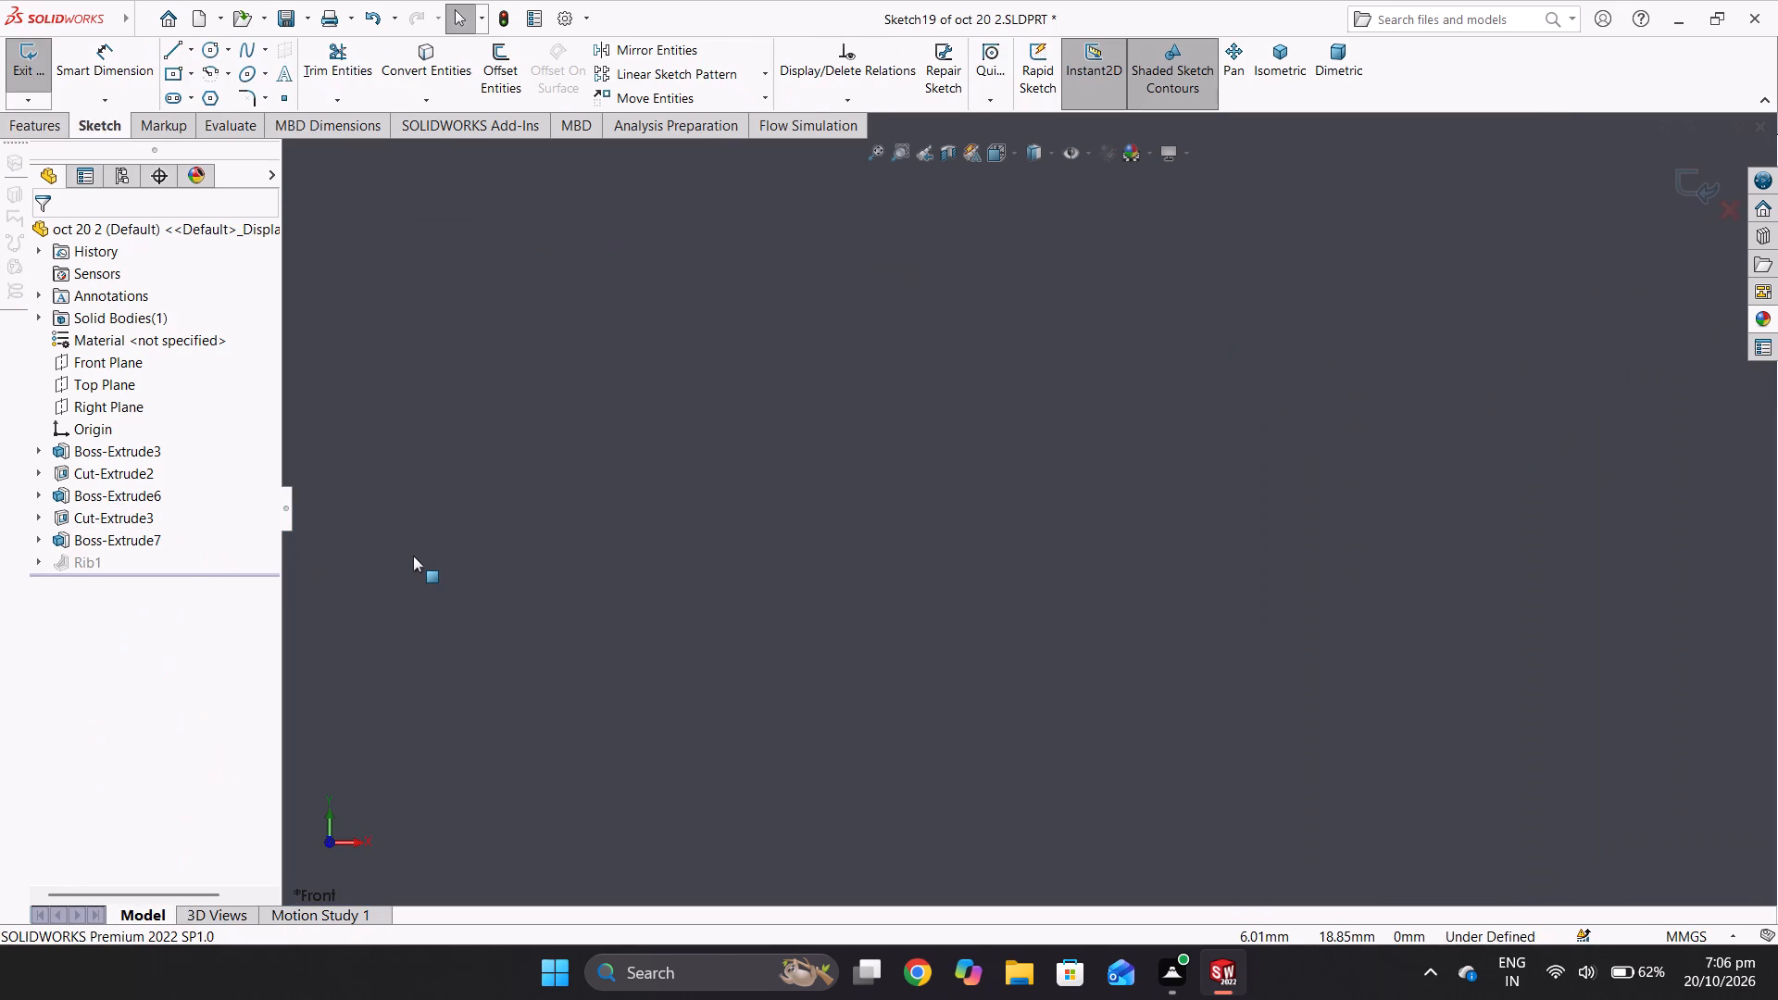
scroll(558, 563, down, 2)
scroll(565, 563, up, 10)
scroll(732, 574, up, 6)
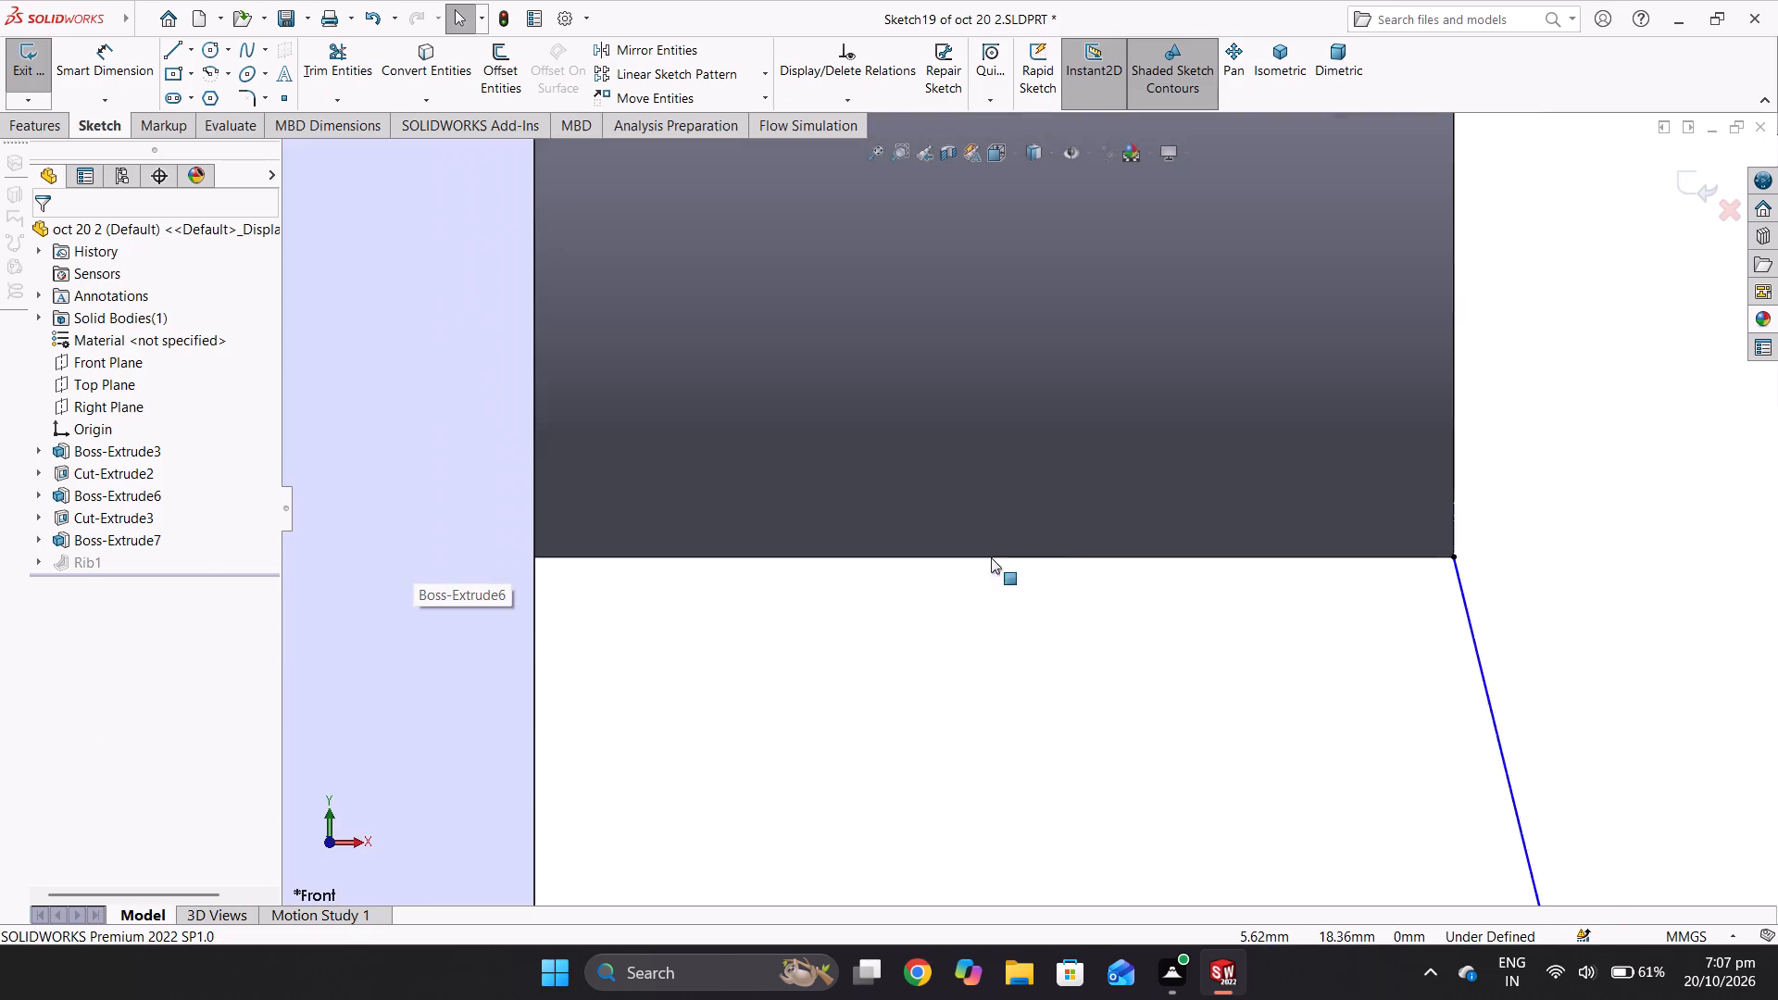
scroll(1066, 529, down, 3)
scroll(1123, 502, up, 9)
scroll(1300, 473, down, 4)
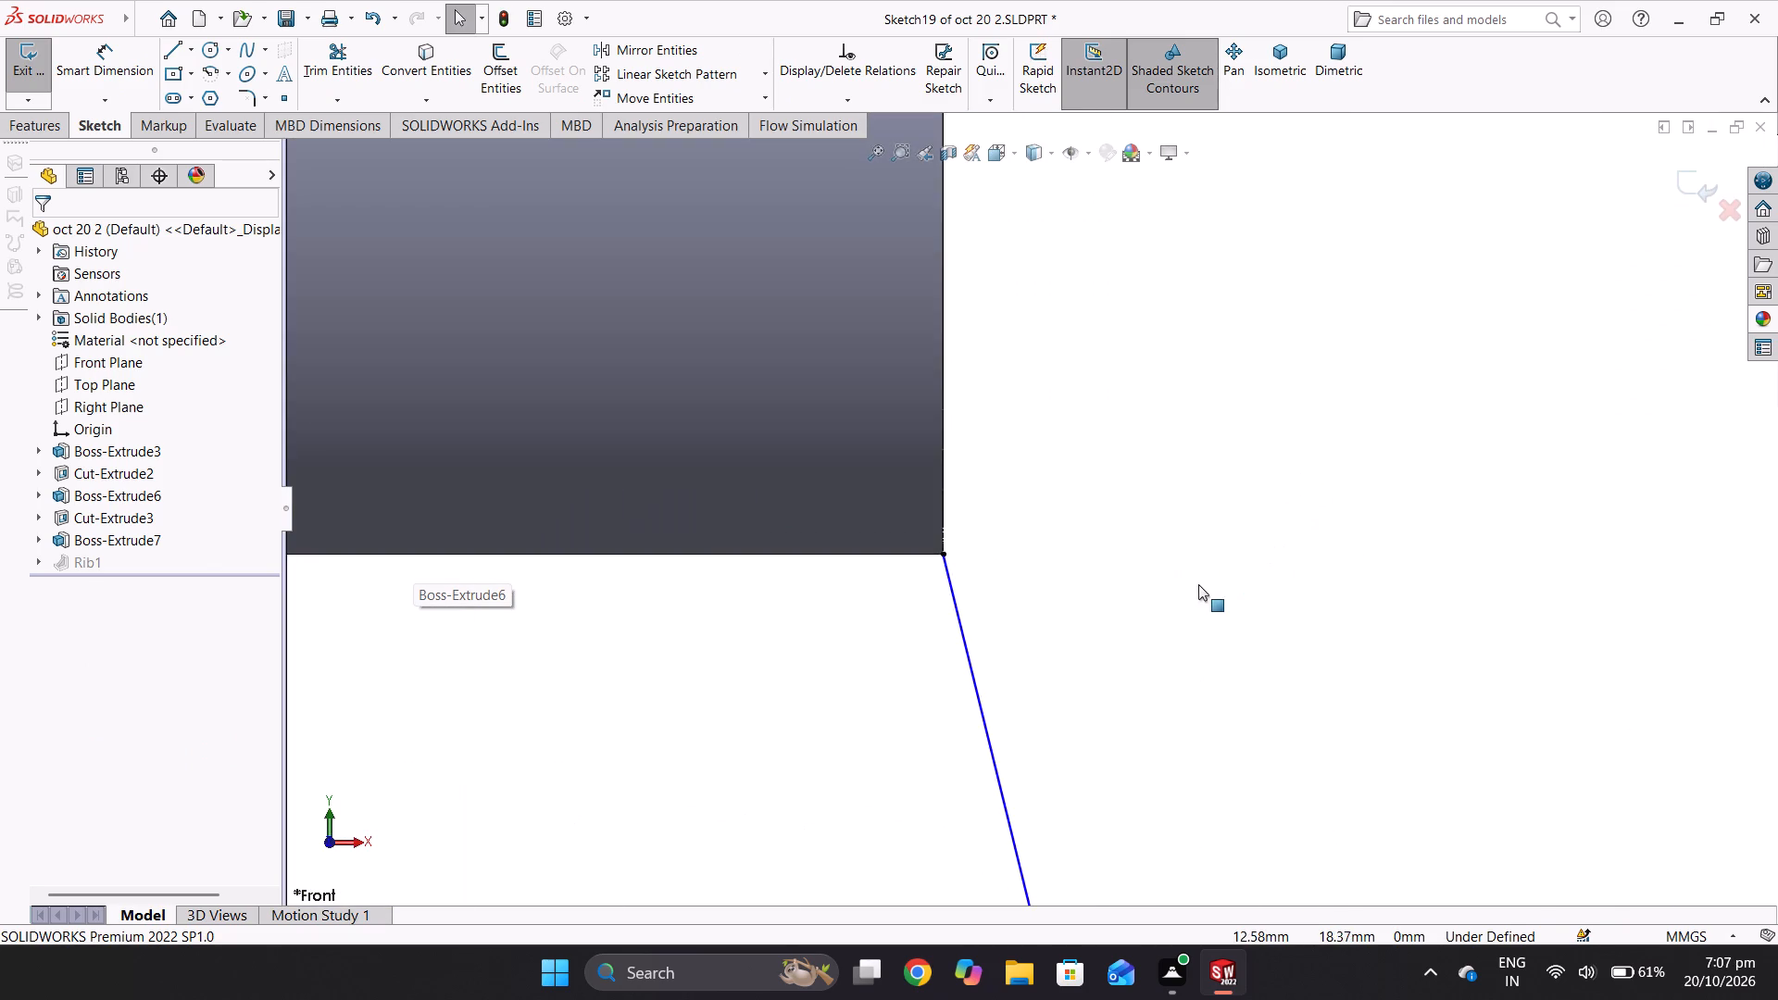
scroll(1084, 639, down, 2)
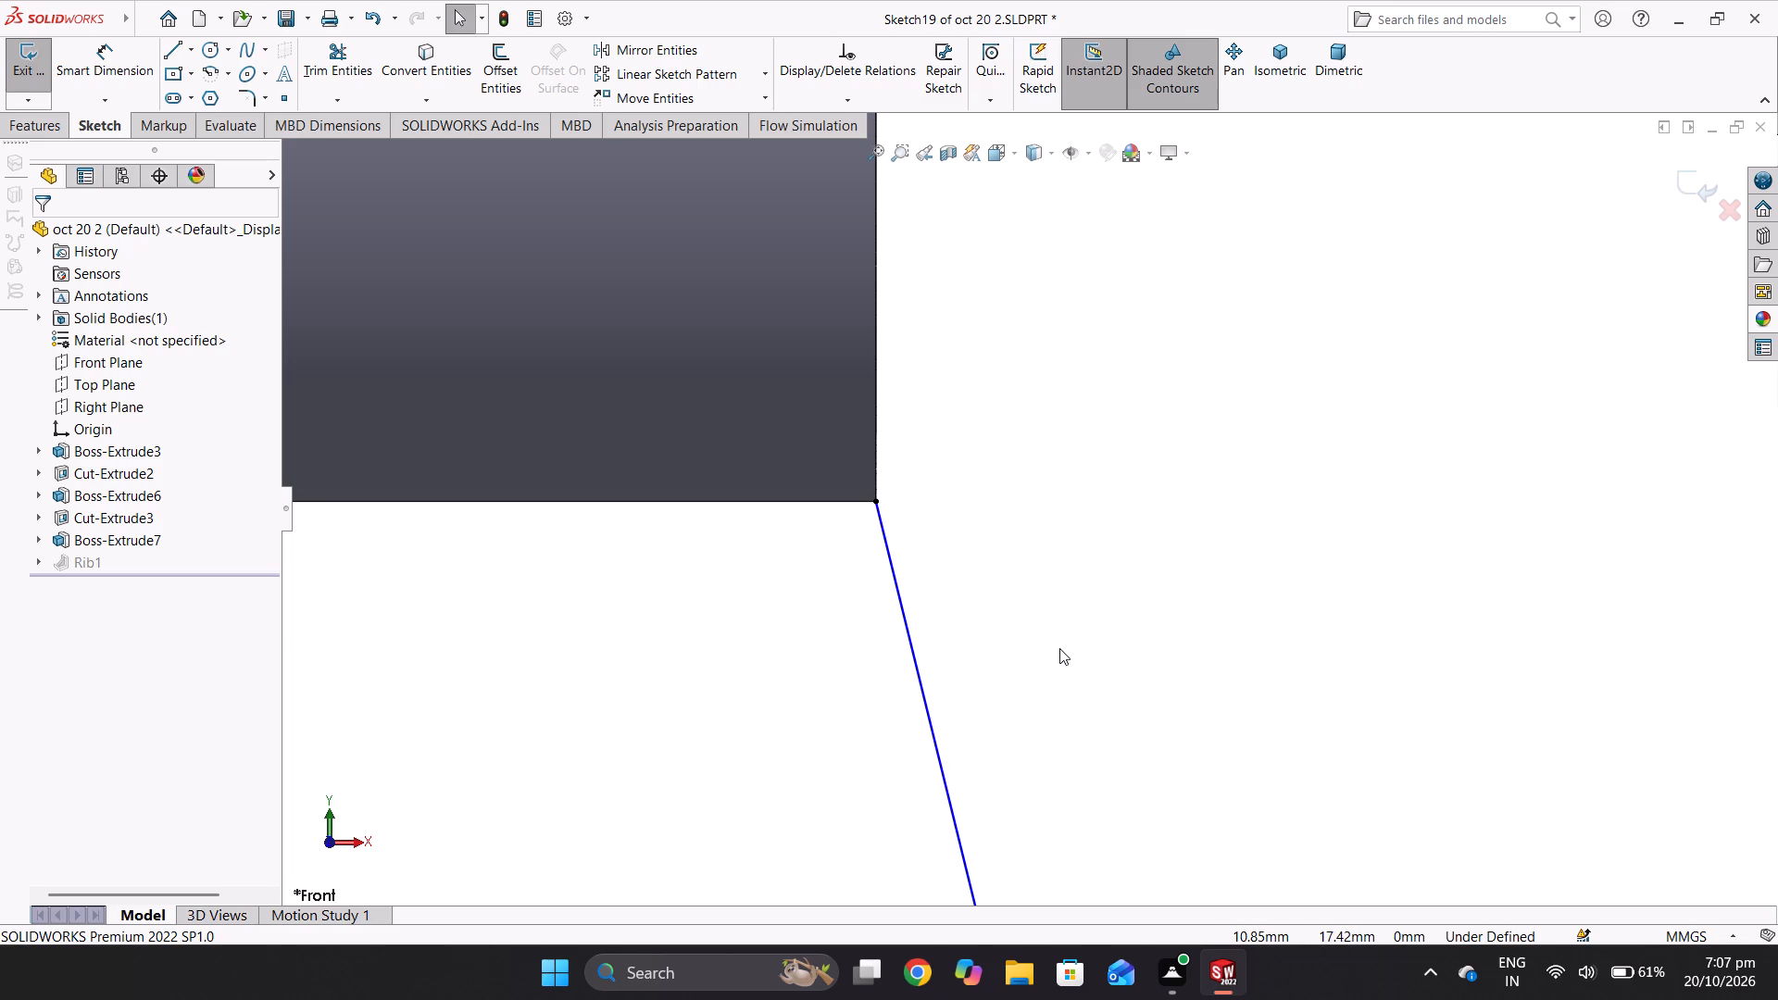
click(169, 48)
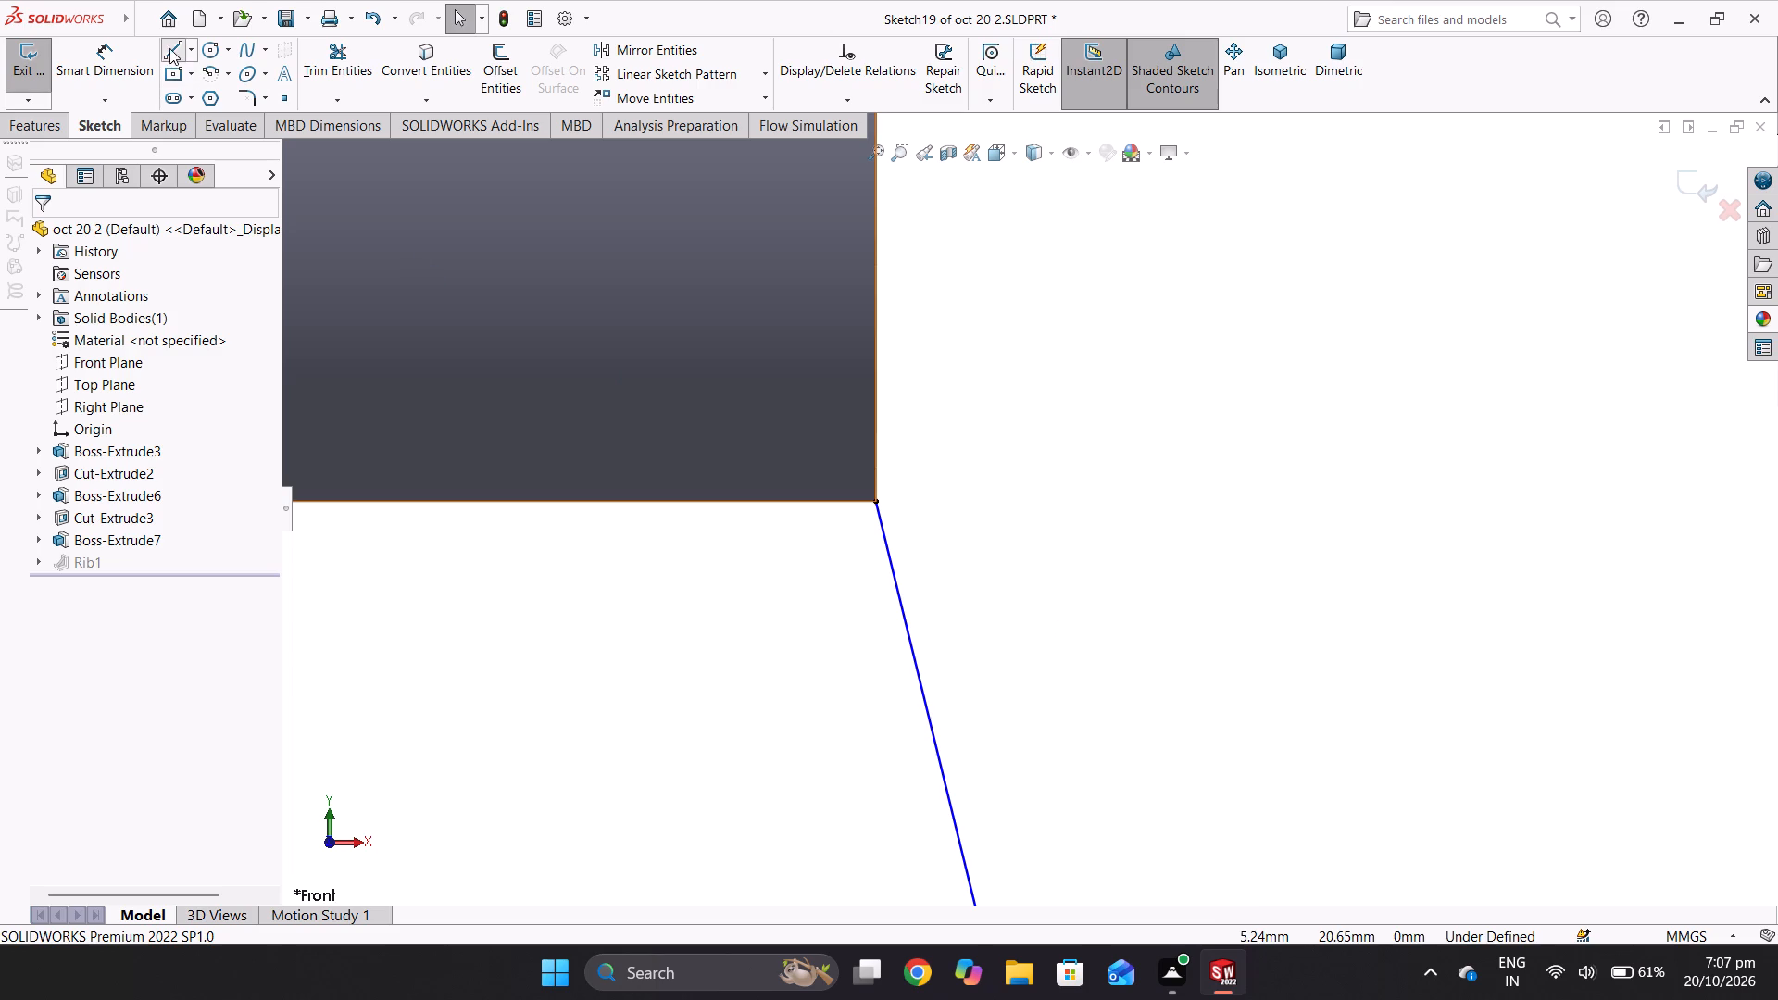
click(878, 501)
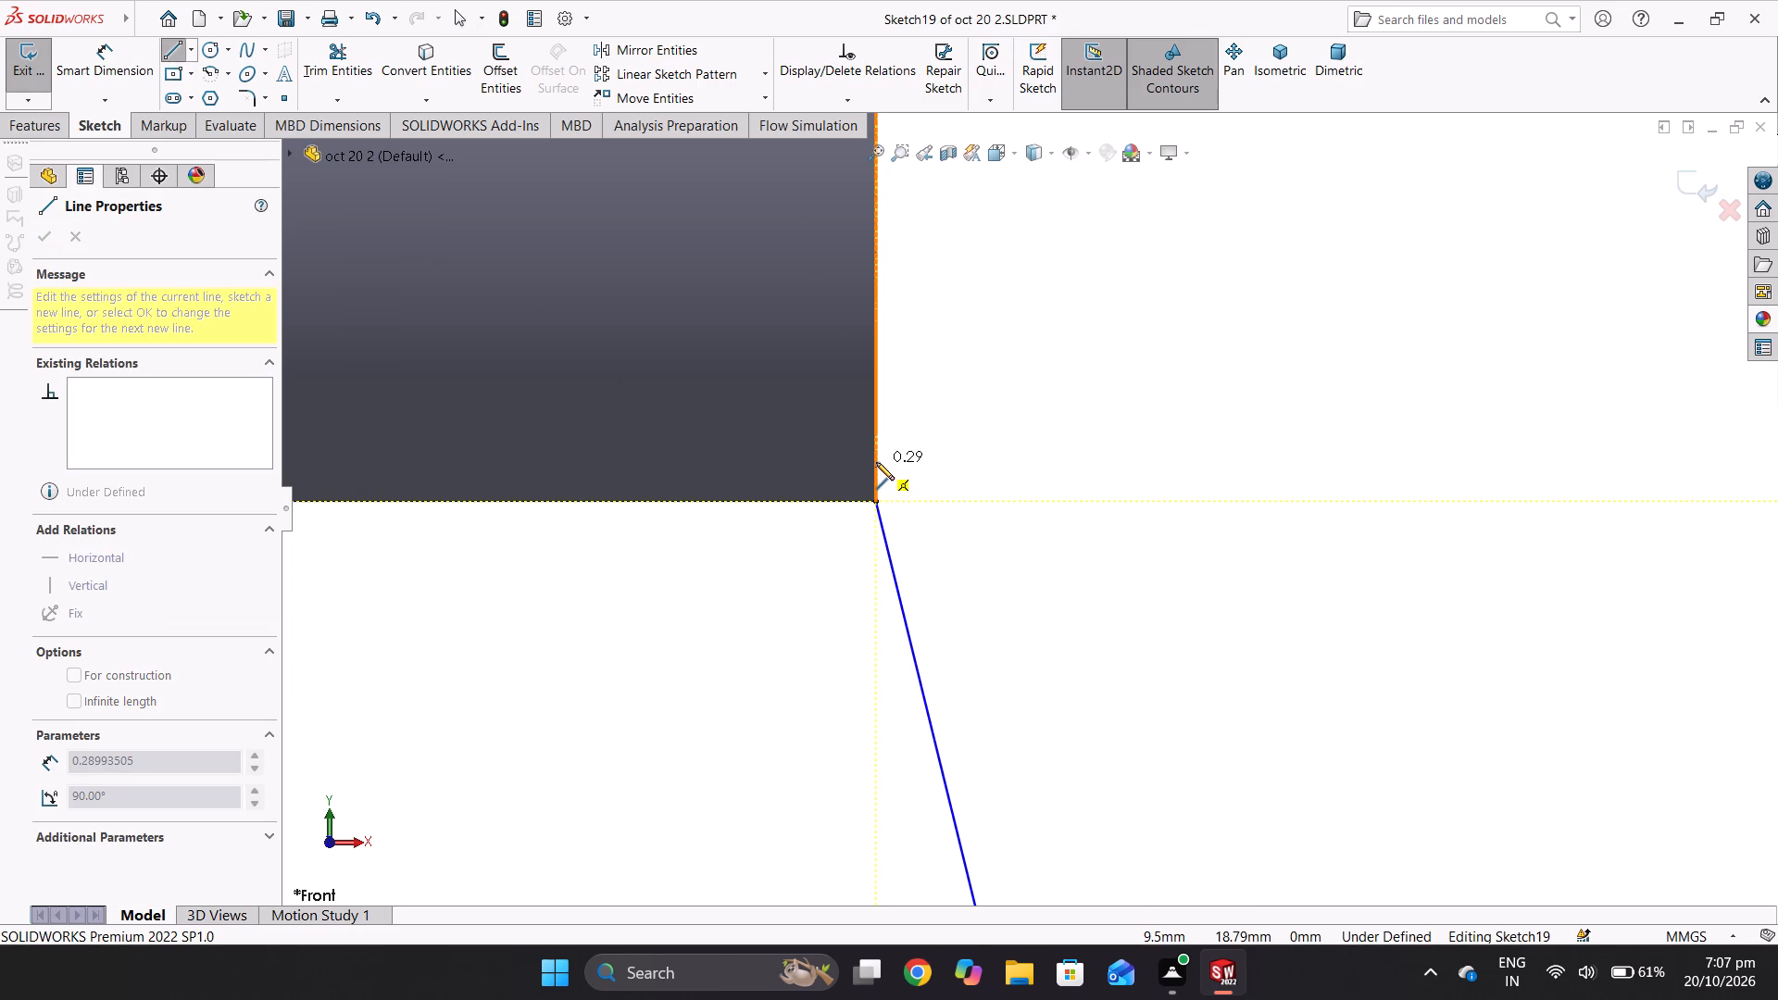
click(876, 462)
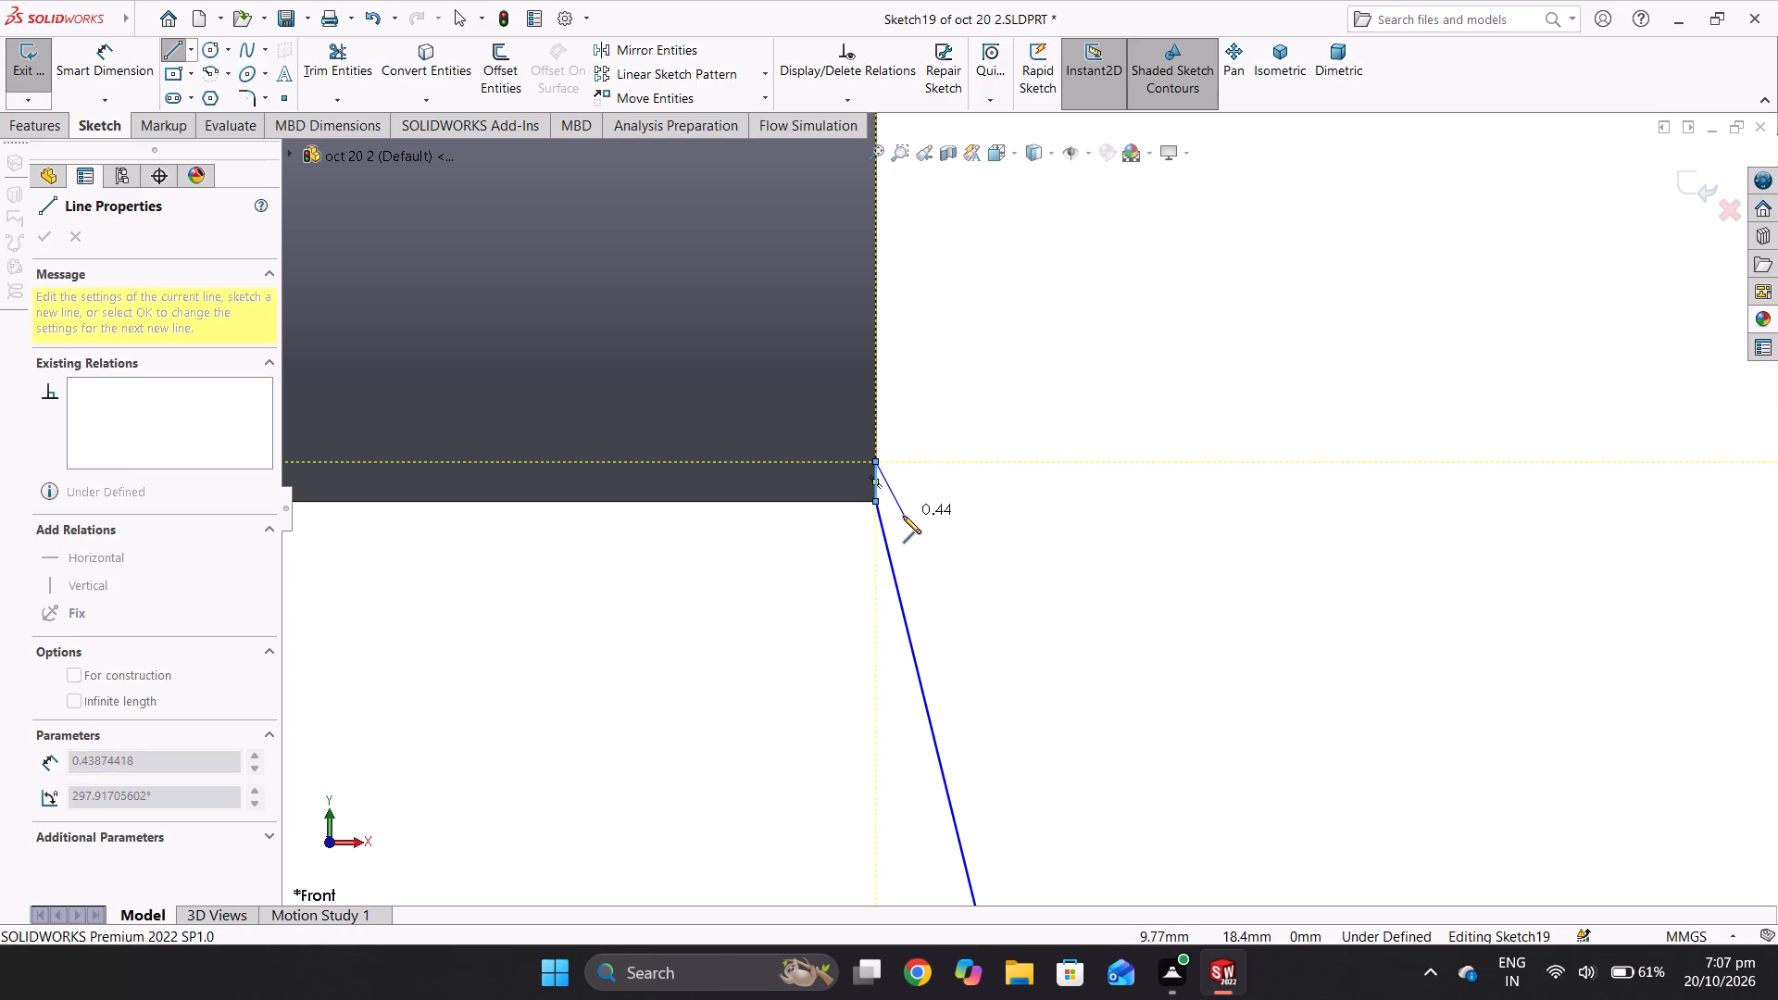
right_click(901, 510)
click(926, 530)
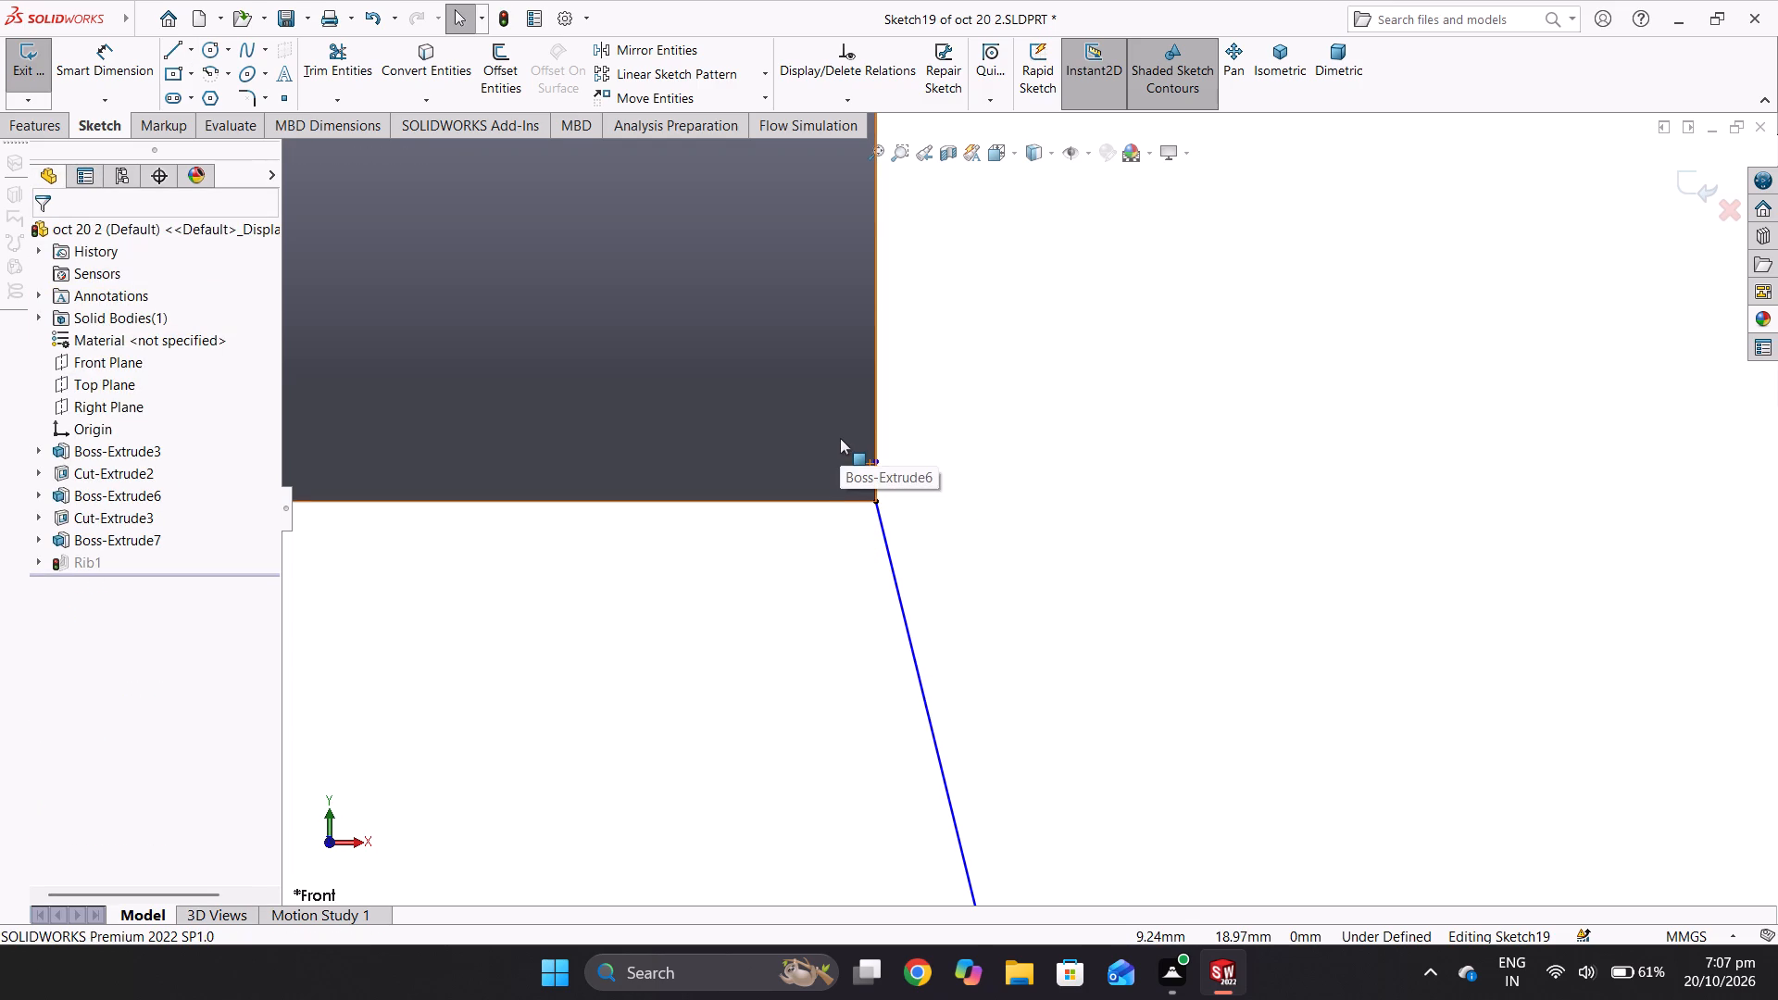
Dimension the short vertical line at the boss's lower corner to 0.3 mm.
click(144, 69)
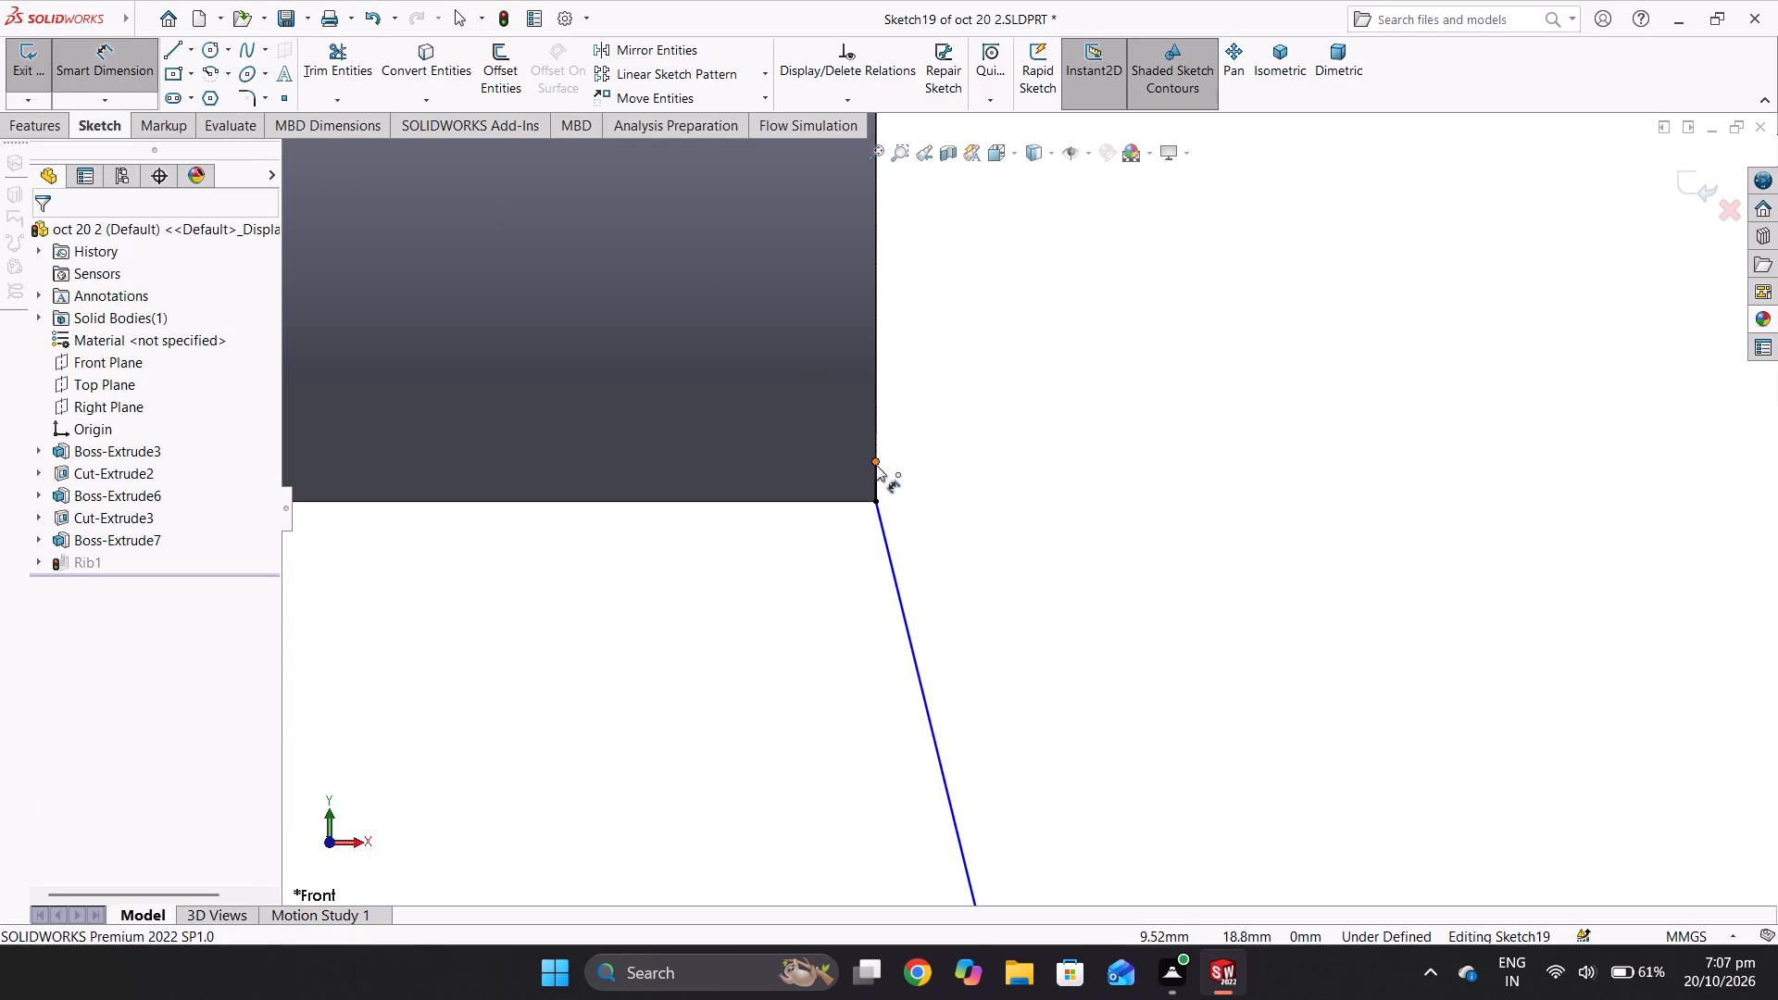
click(874, 476)
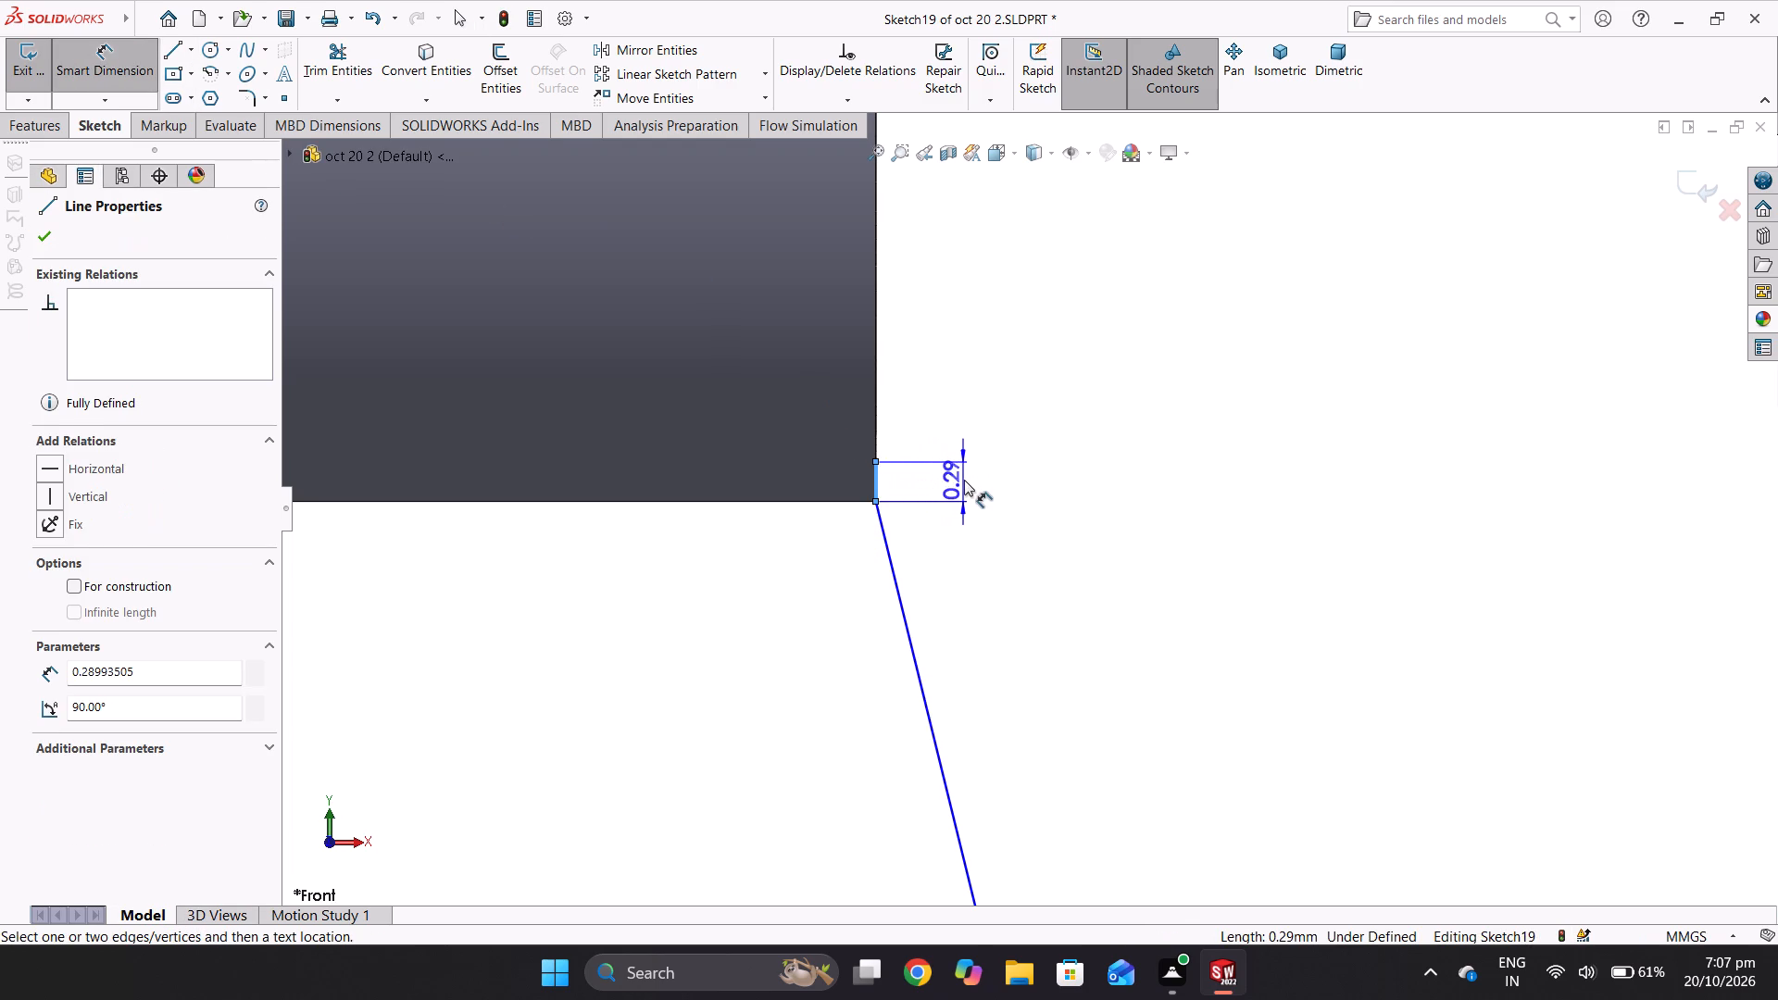
click(964, 480)
text(0.3)
key(Return)
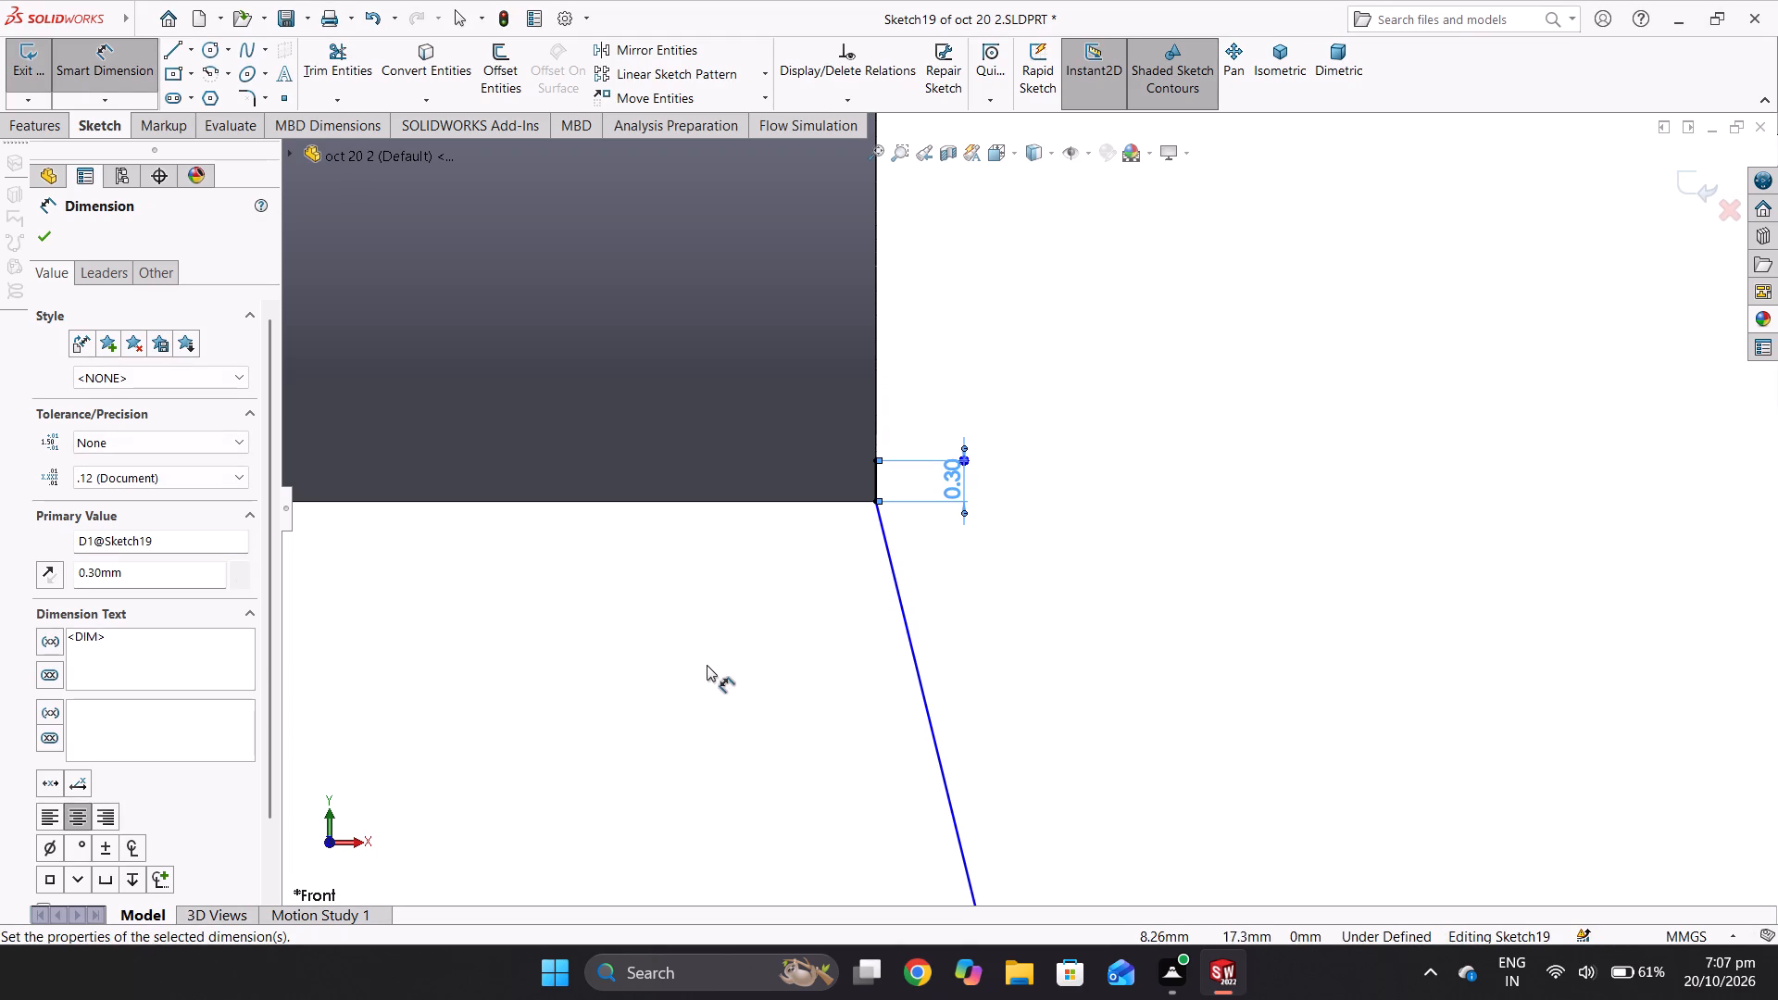
Accept the short line's dimension and exit the rib's sketch to rebuild the rib.
click(43, 237)
right_click(87, 564)
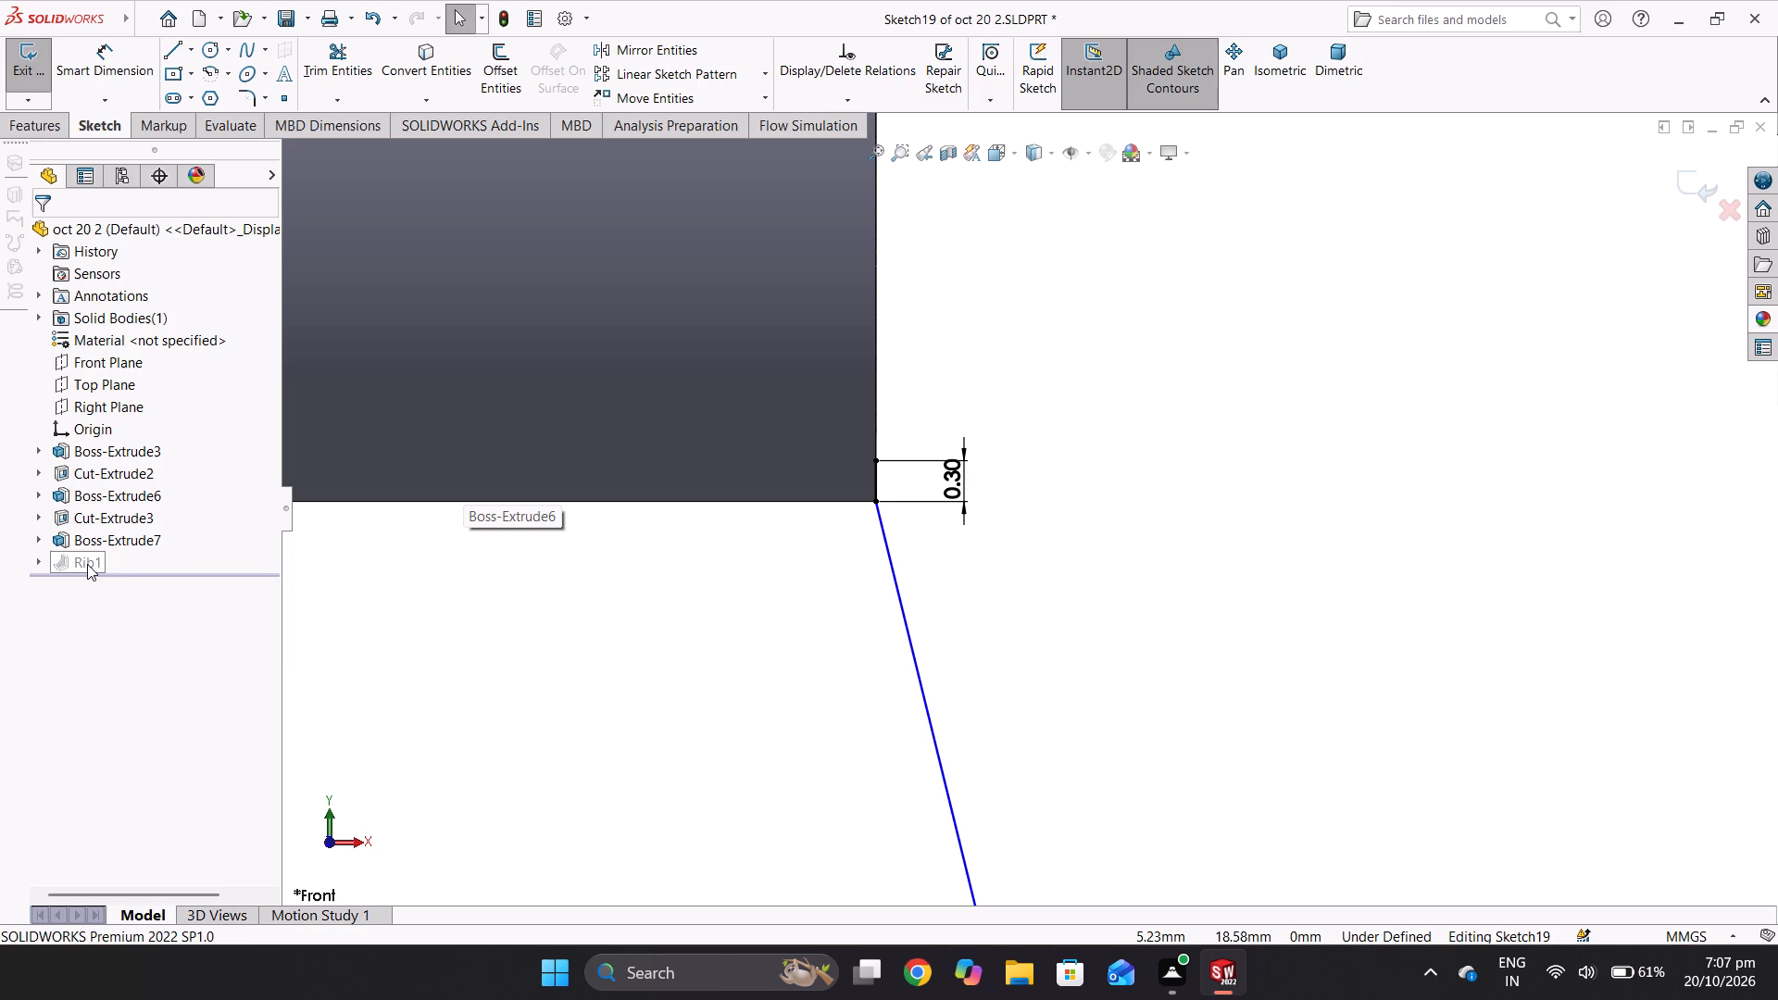
click(130, 606)
click(1283, 113)
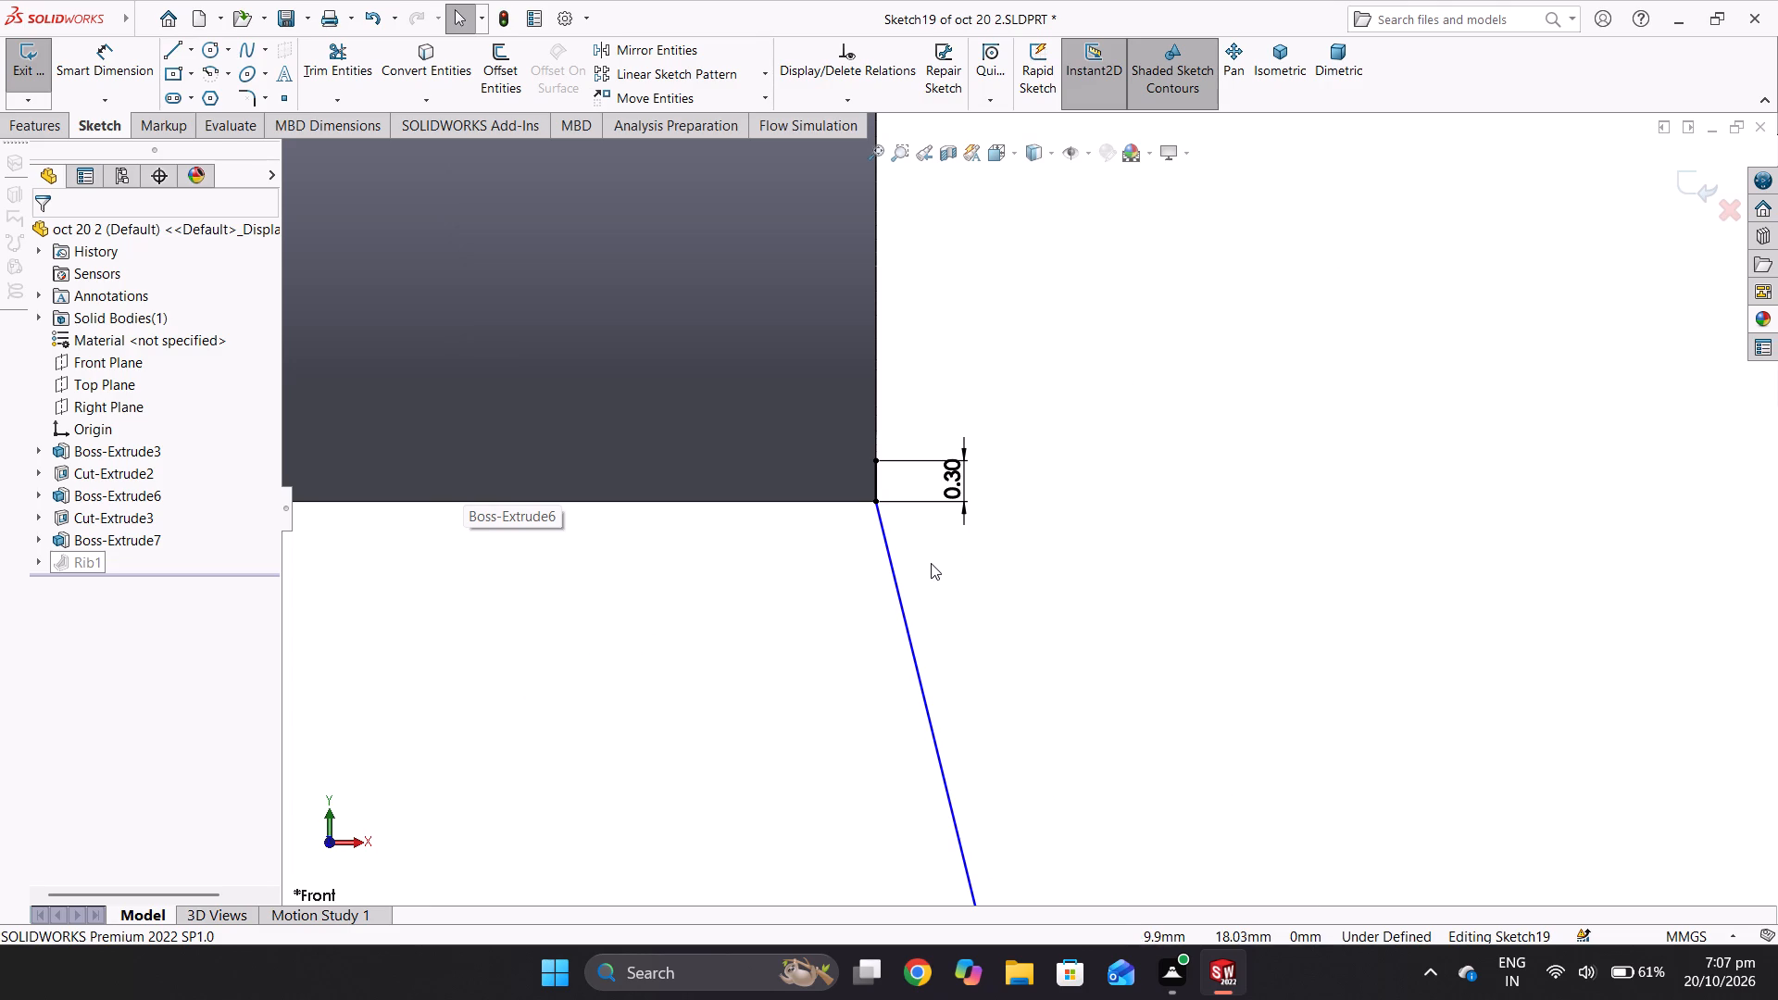
scroll(974, 545, down, 1)
scroll(974, 545, up, 3)
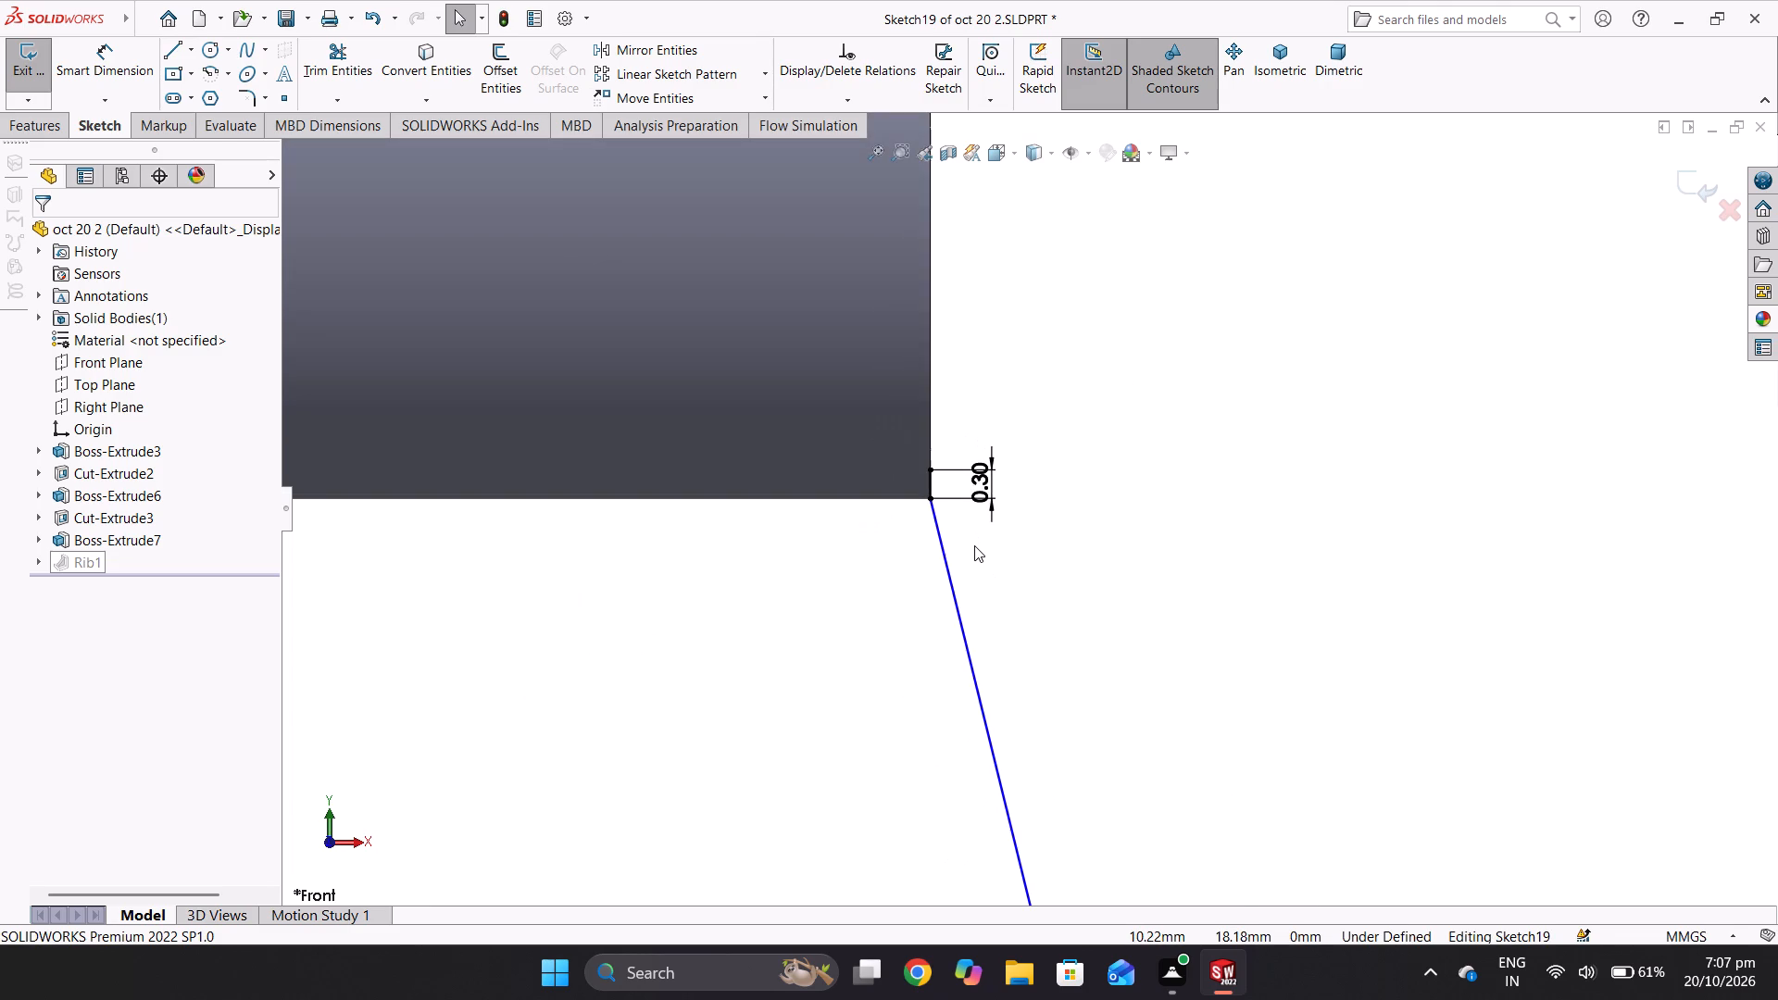
scroll(983, 528, up, 1)
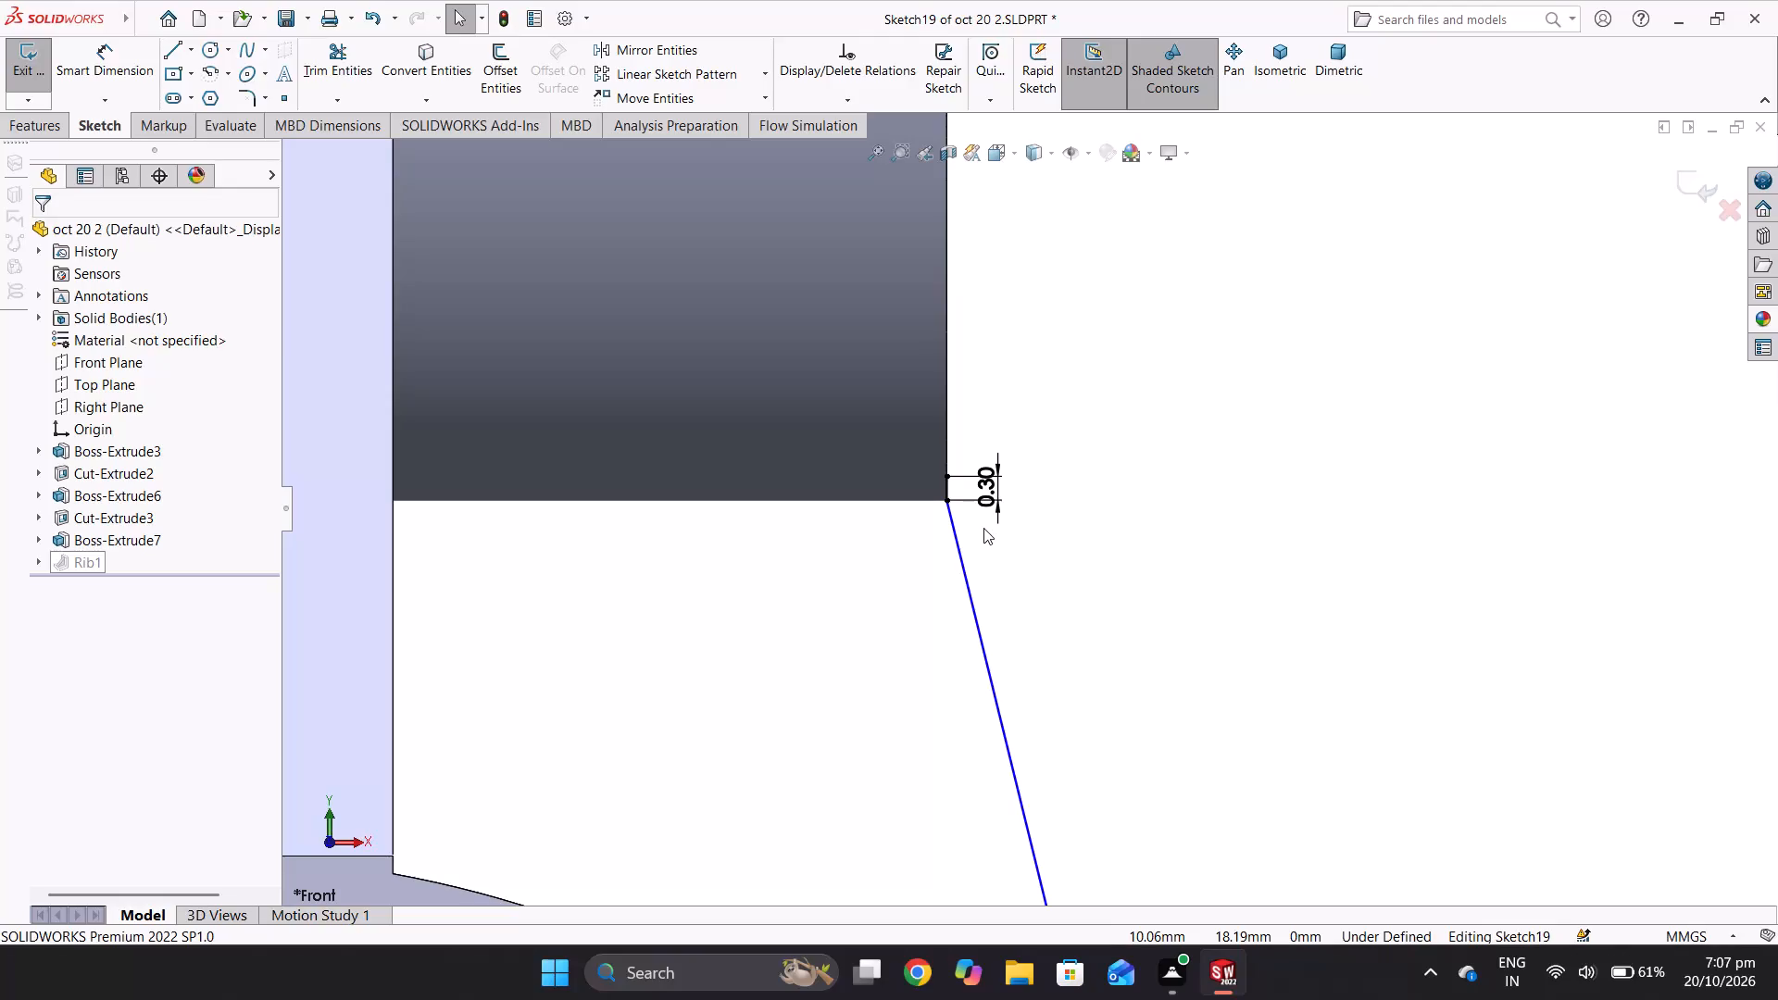
click(1710, 196)
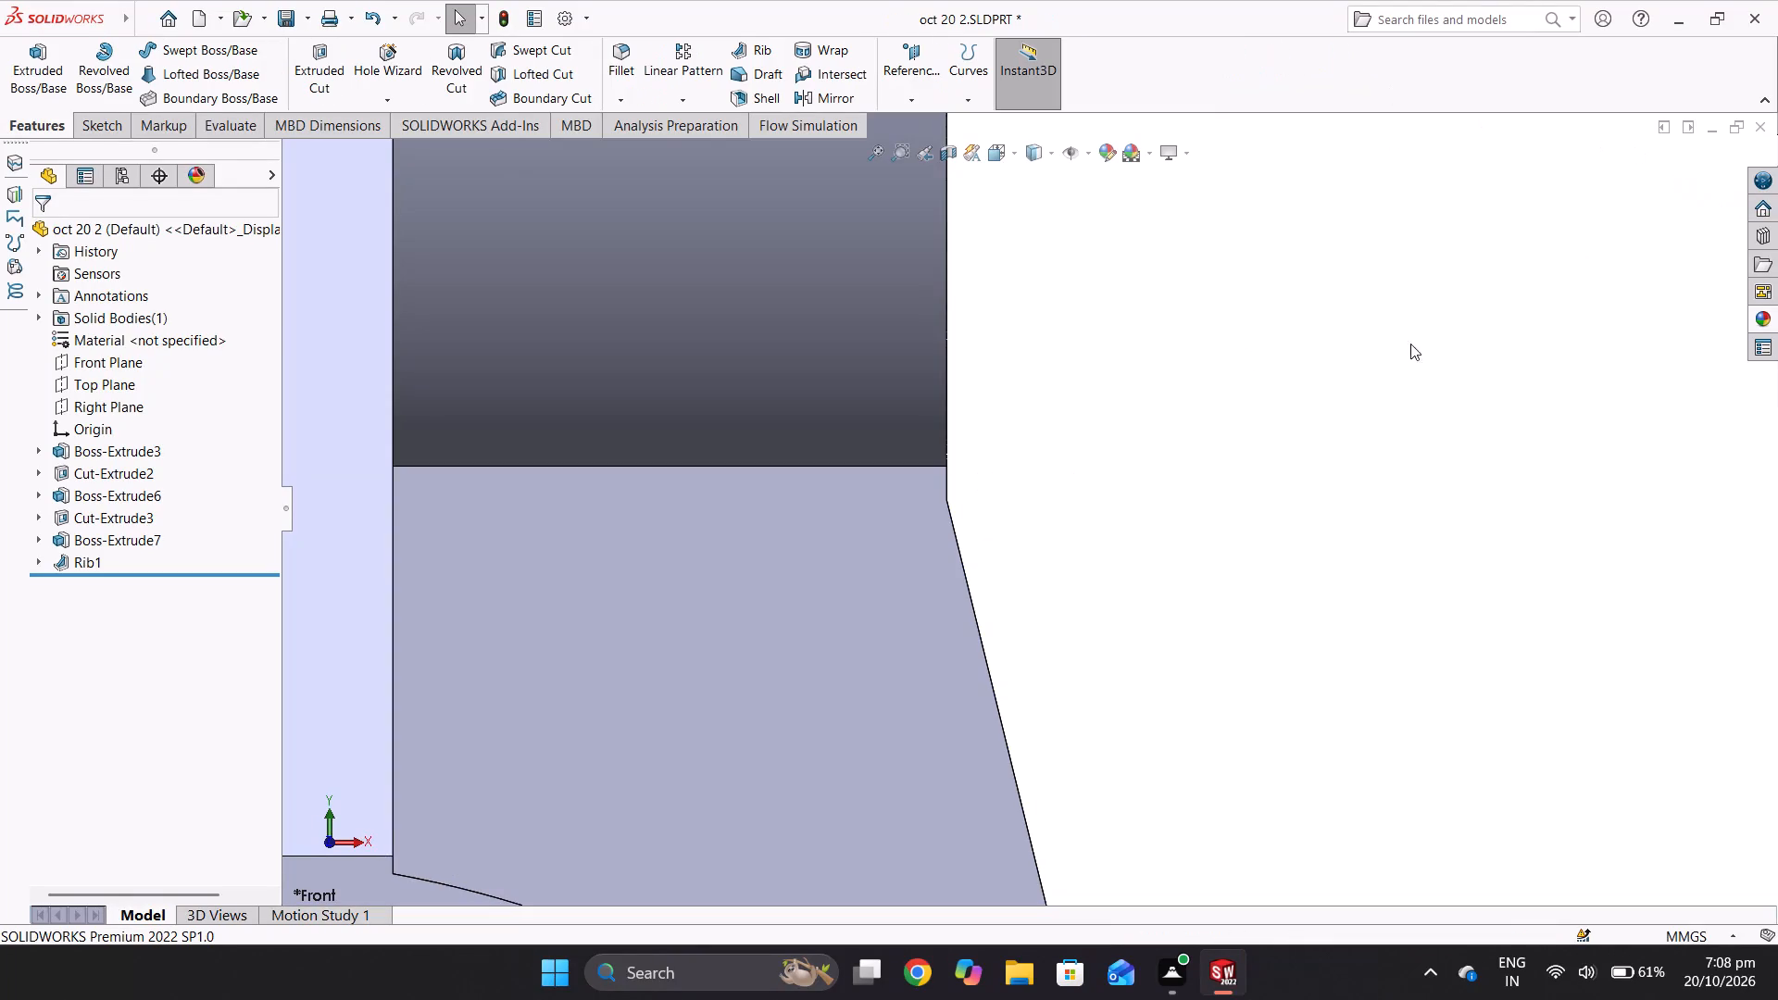
Examine up close how the rebuilt rib's upper end meets the boss's underside and end face.
scroll(1191, 487, down, 2)
middle_drag(969, 590, 855, 595)
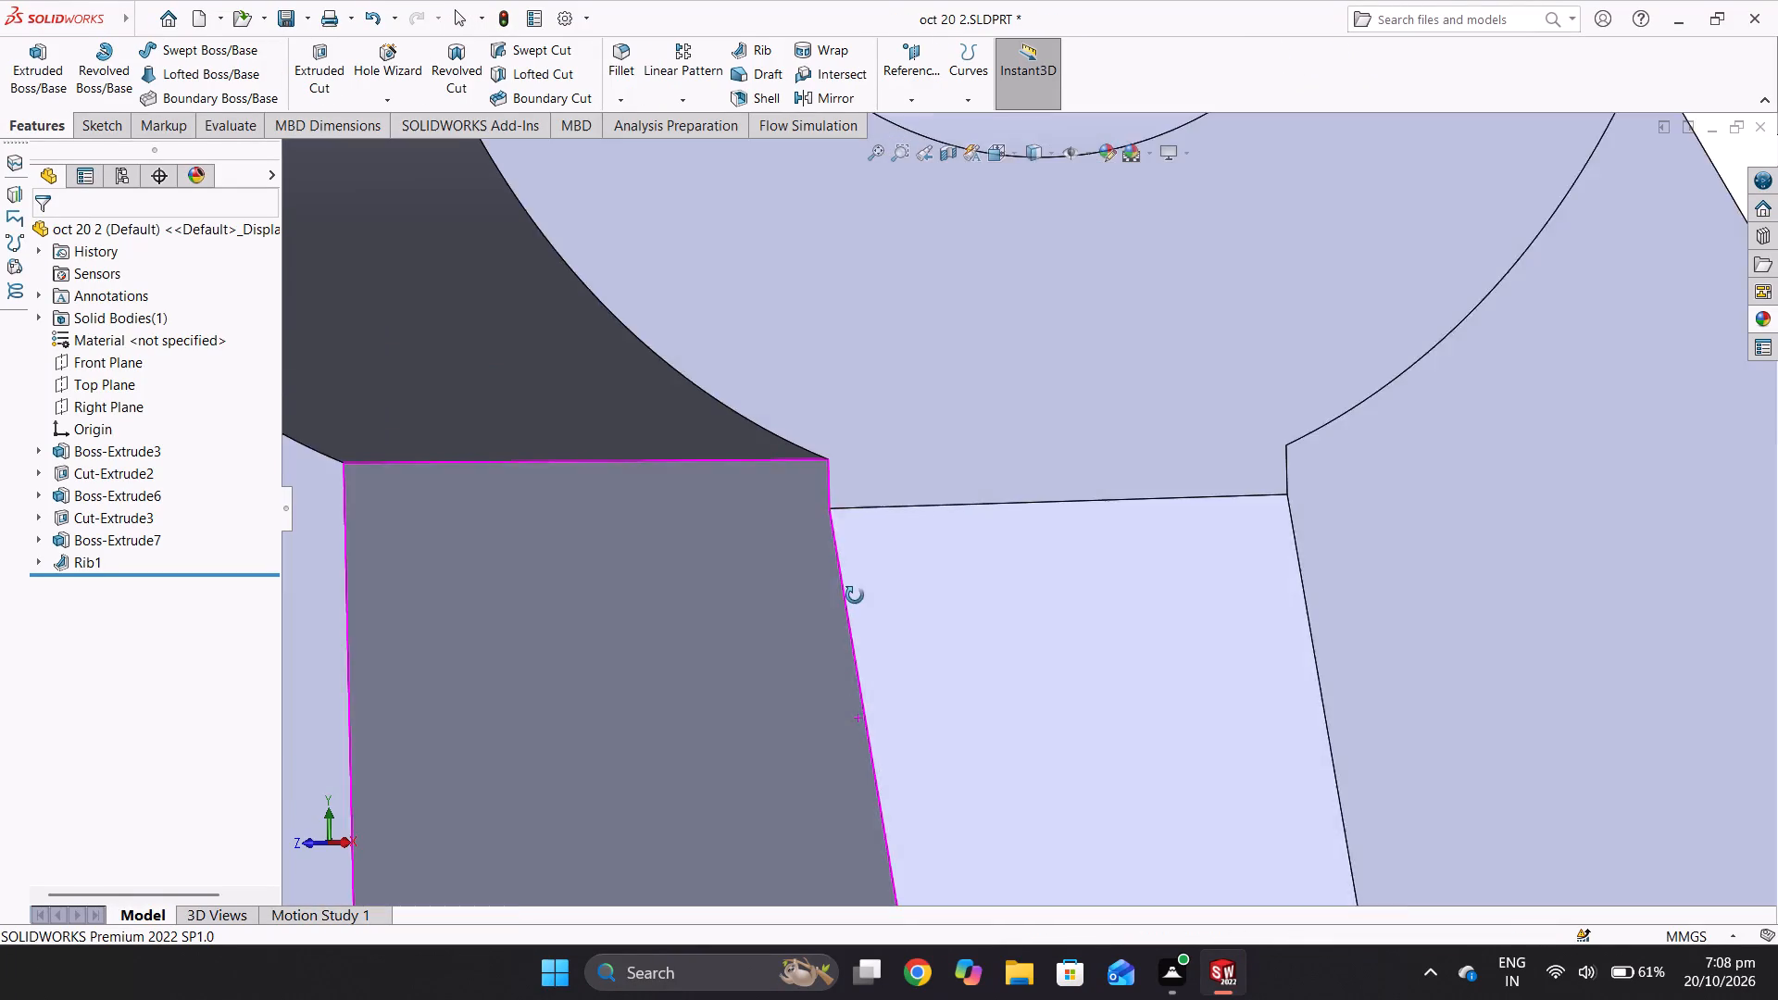
middle_drag(855, 595, 786, 593)
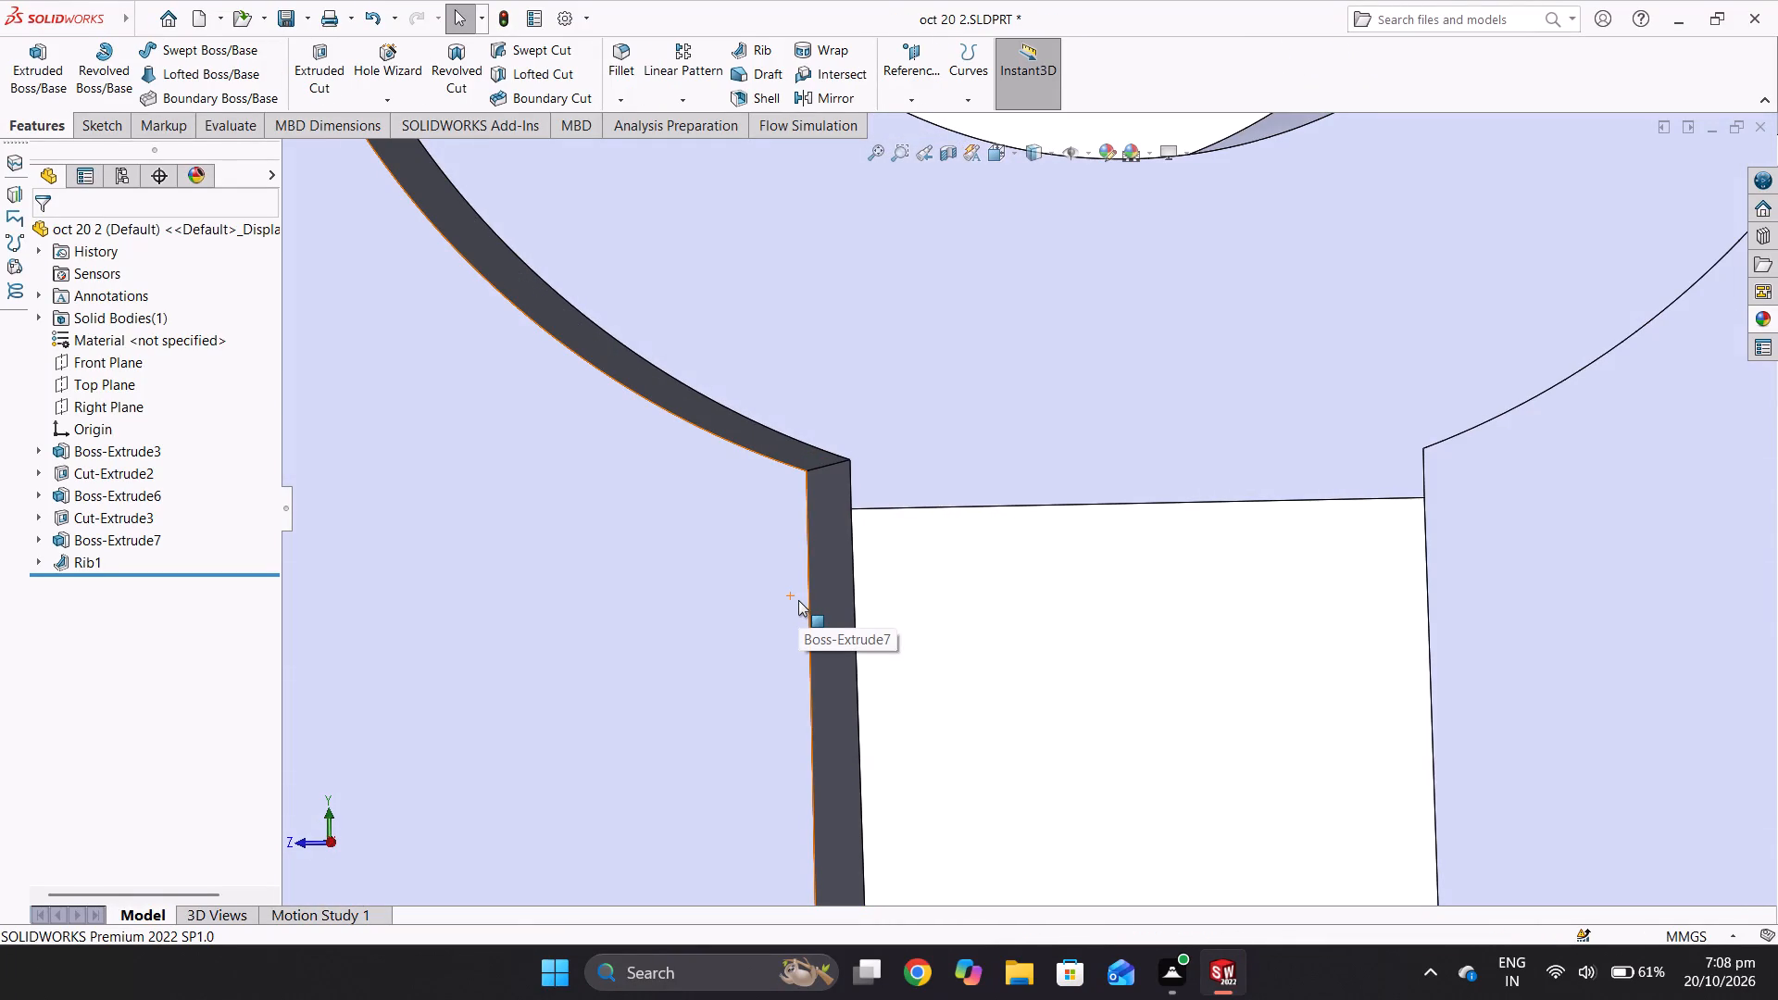
scroll(825, 611, up, 1)
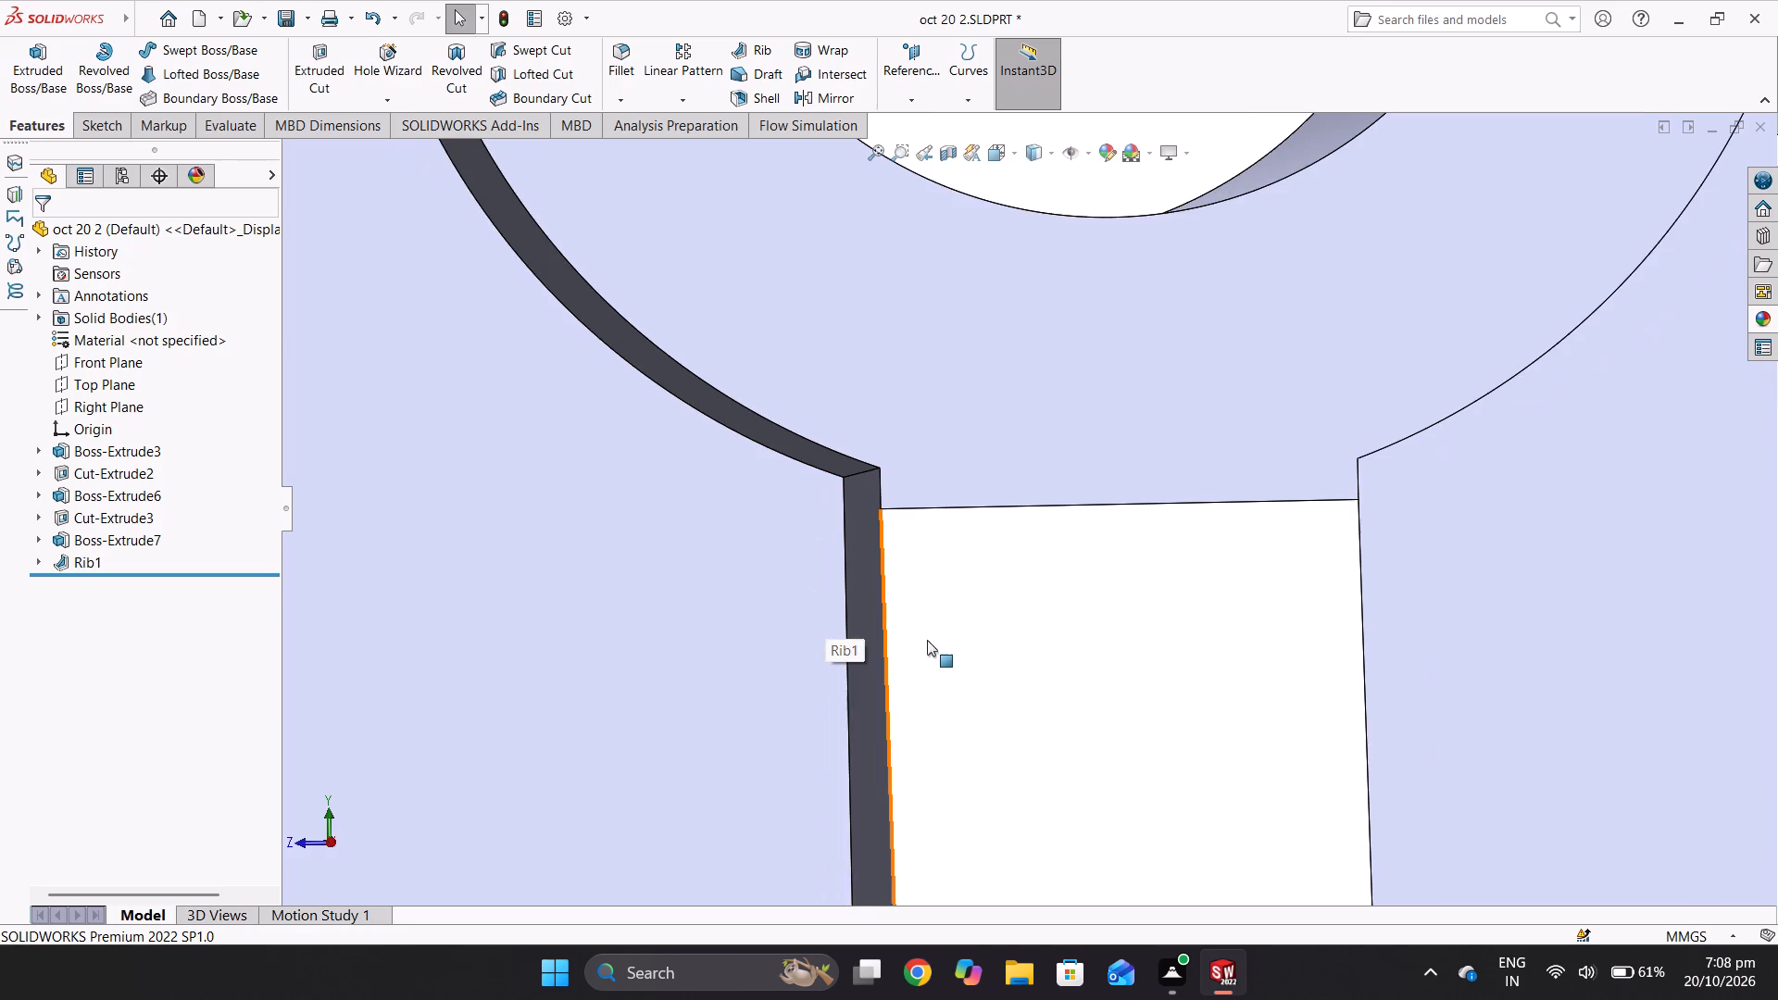
scroll(959, 620, down, 1)
scroll(970, 603, up, 2)
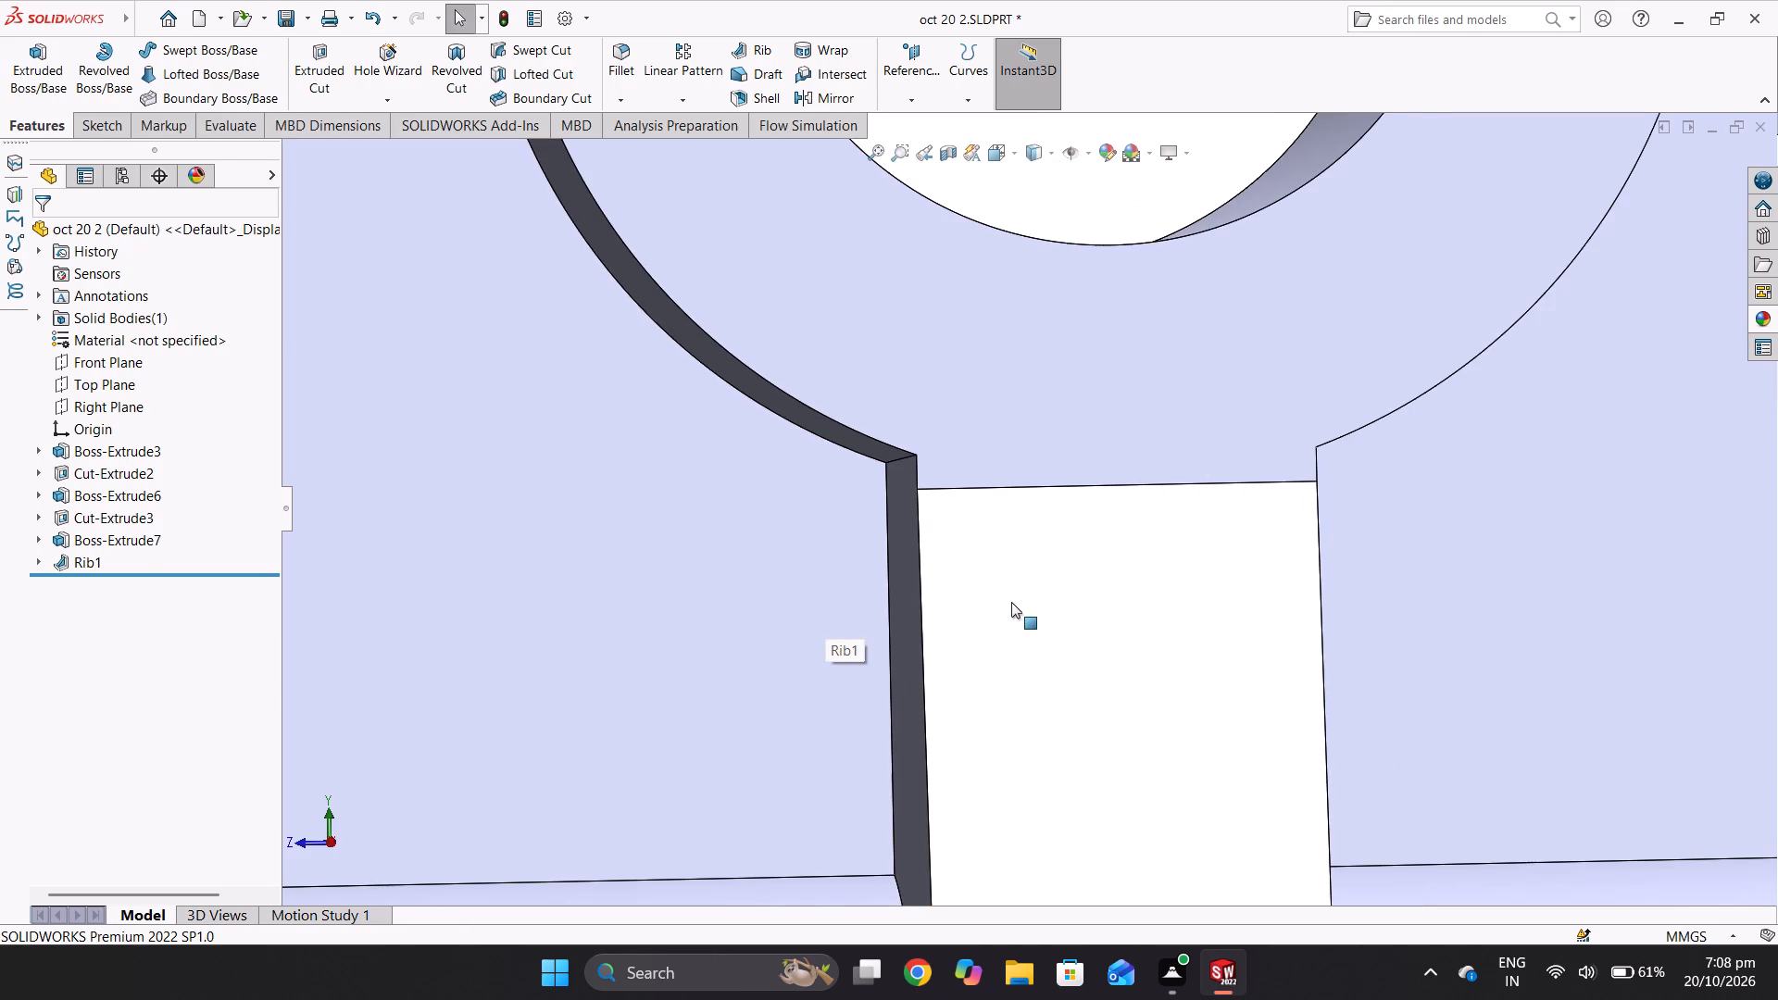
middle_drag(984, 623, 1110, 644)
scroll(1110, 638, down, 2)
scroll(1110, 638, up, 4)
scroll(1106, 389, up, 4)
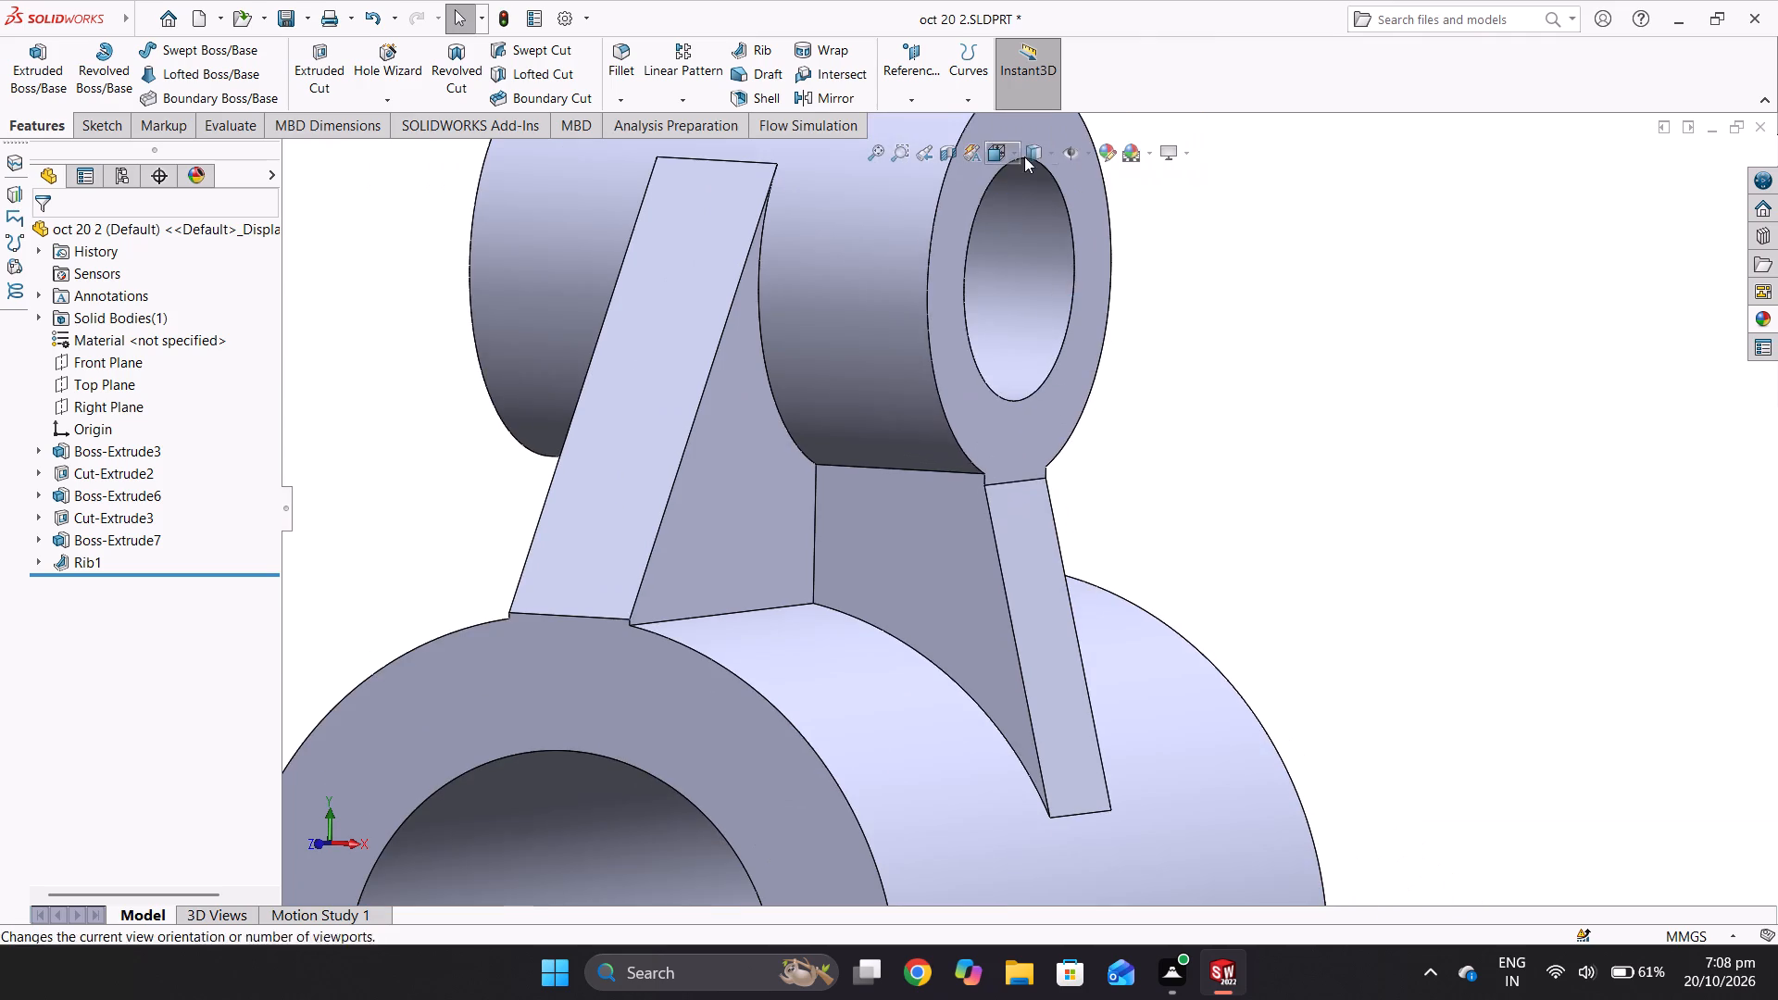
scroll(878, 343, down, 6)
scroll(896, 361, up, 3)
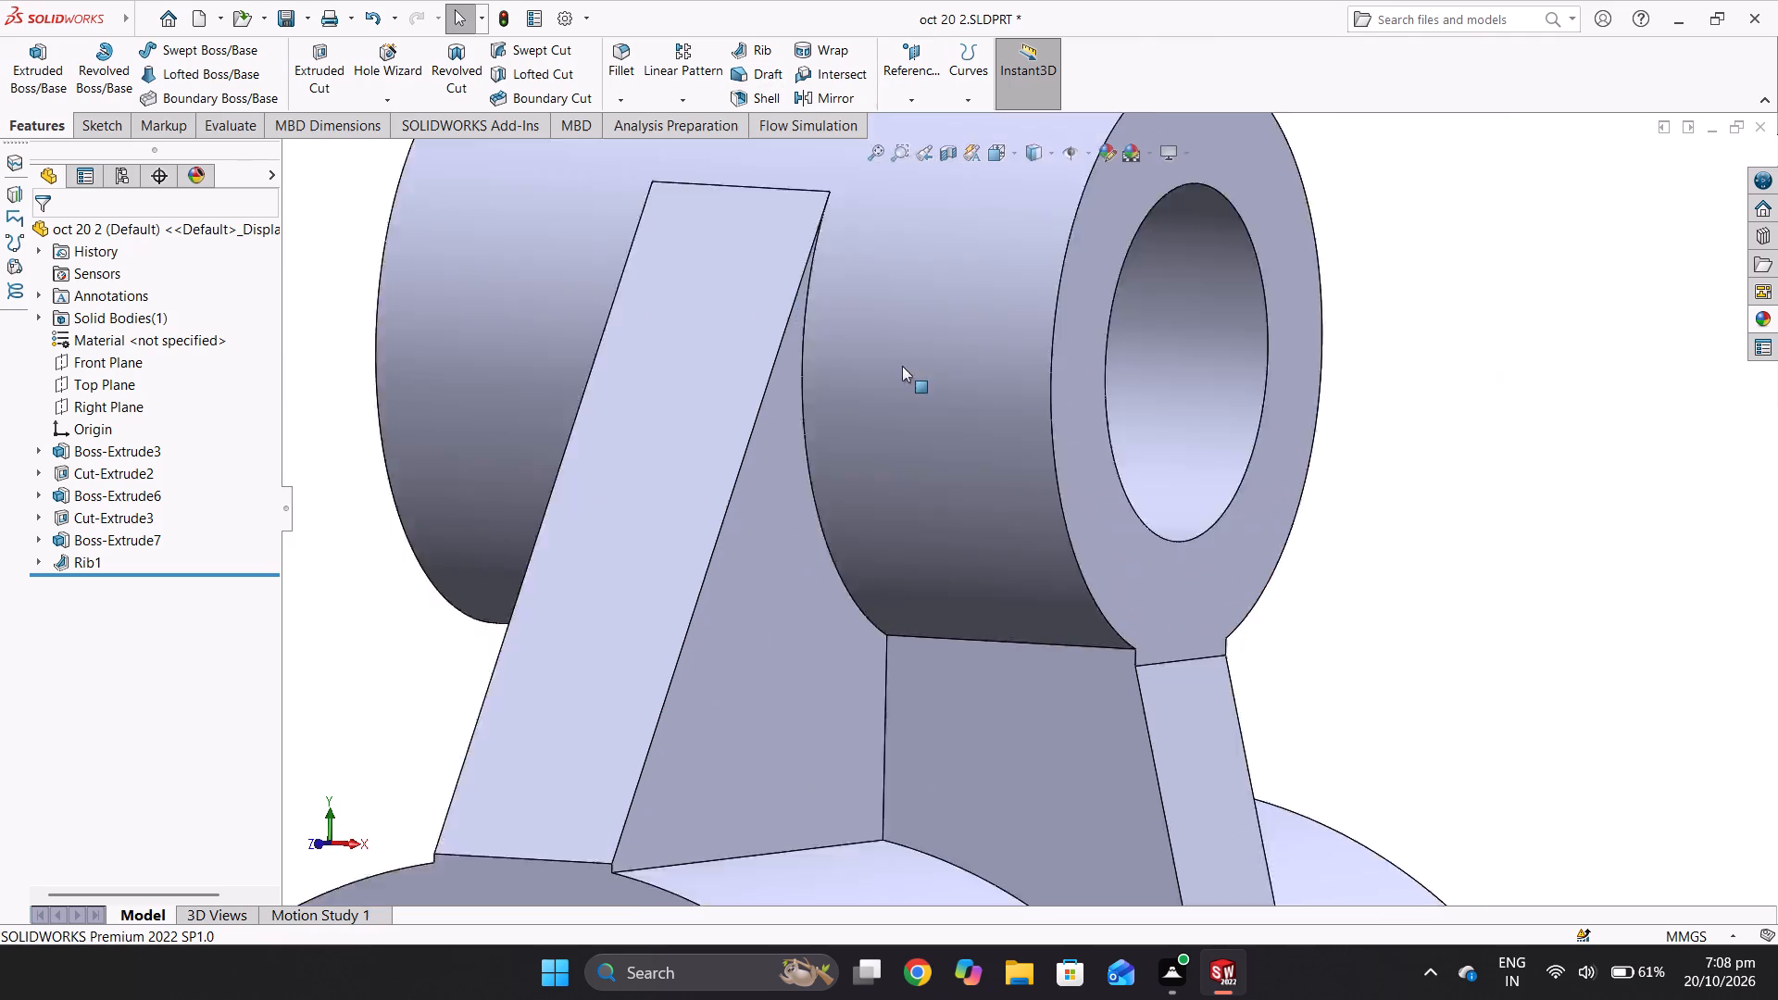
scroll(902, 366, up, 9)
Inspect the whole part from several sides, including the web, the rib and both bored cylinders.
middle_drag(1032, 564, 707, 575)
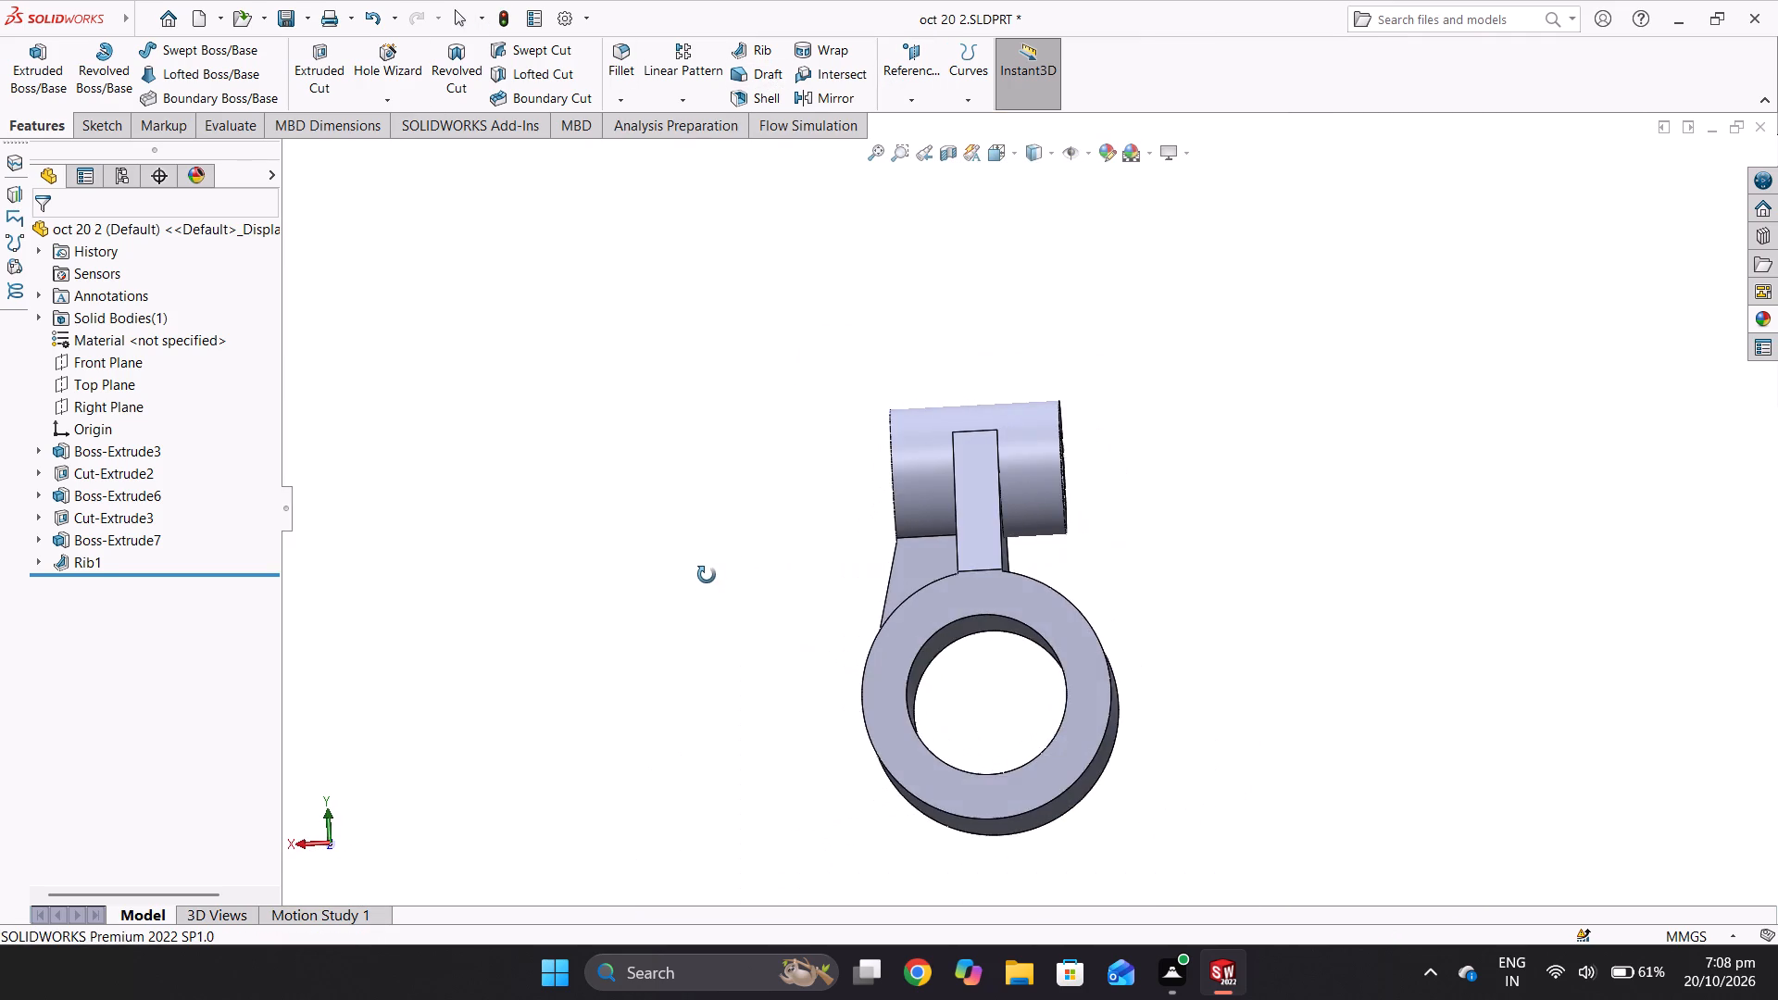
middle_drag(707, 575, 840, 618)
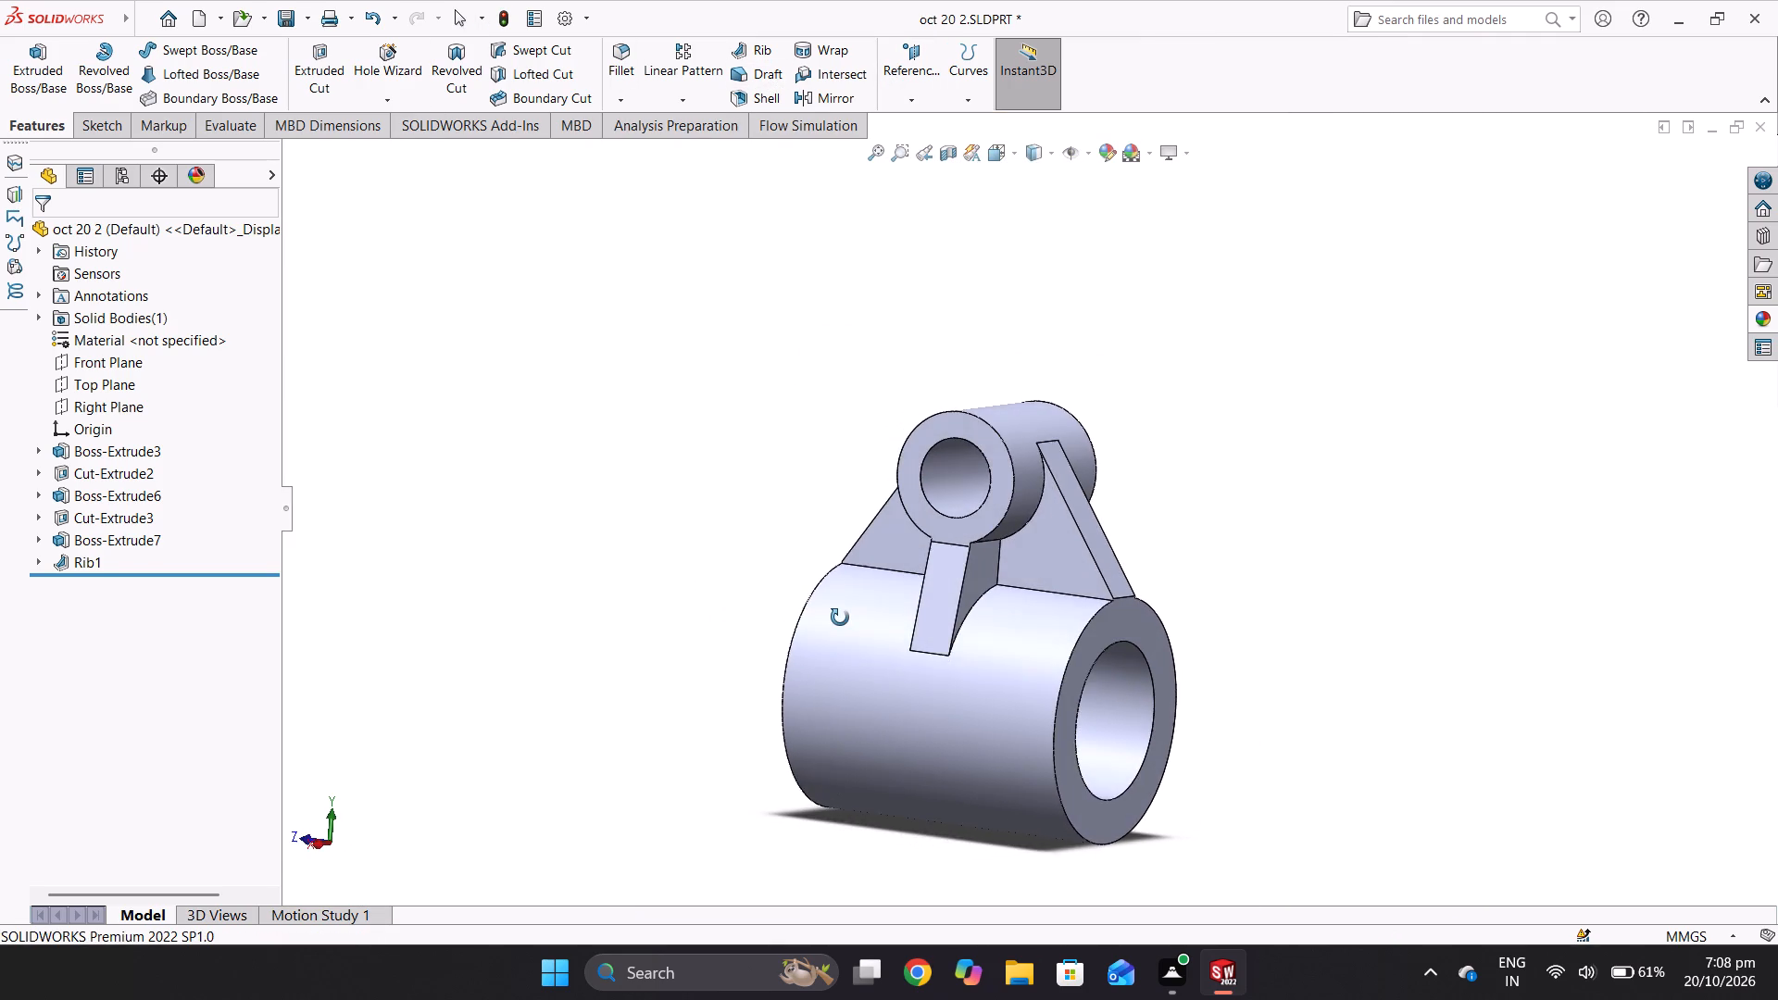
middle_drag(840, 618, 853, 611)
scroll(853, 611, up, 1)
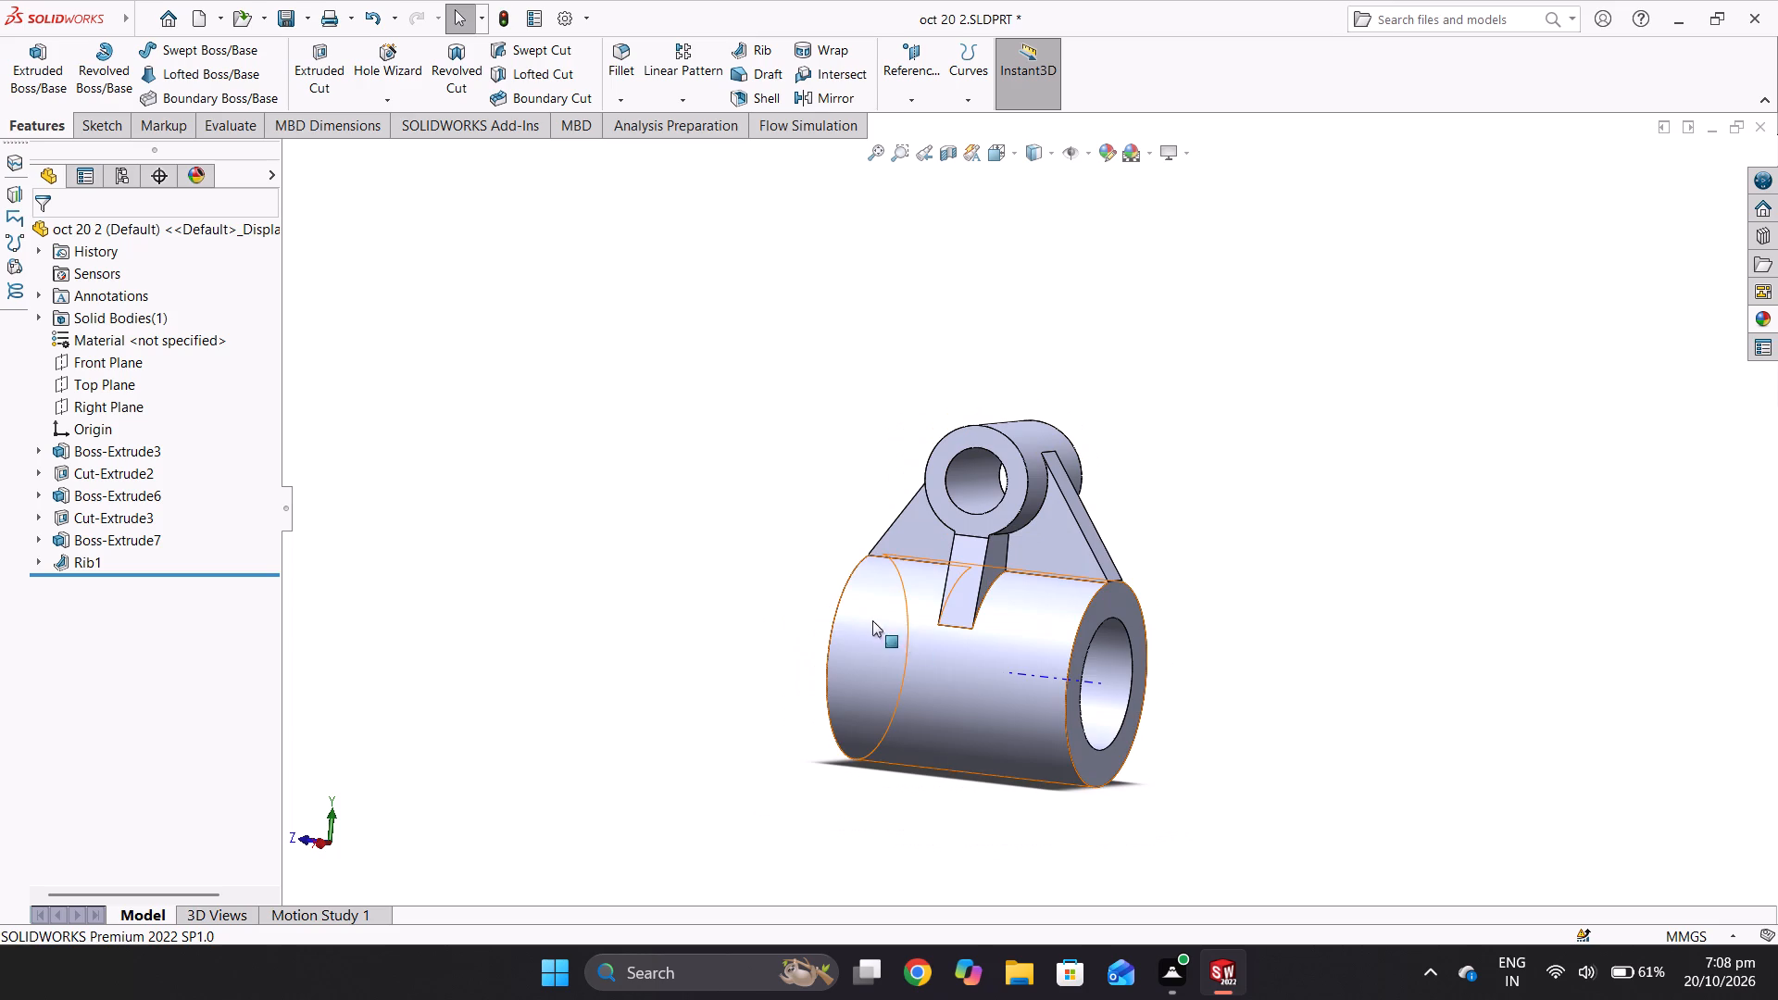
middle_drag(986, 621, 860, 620)
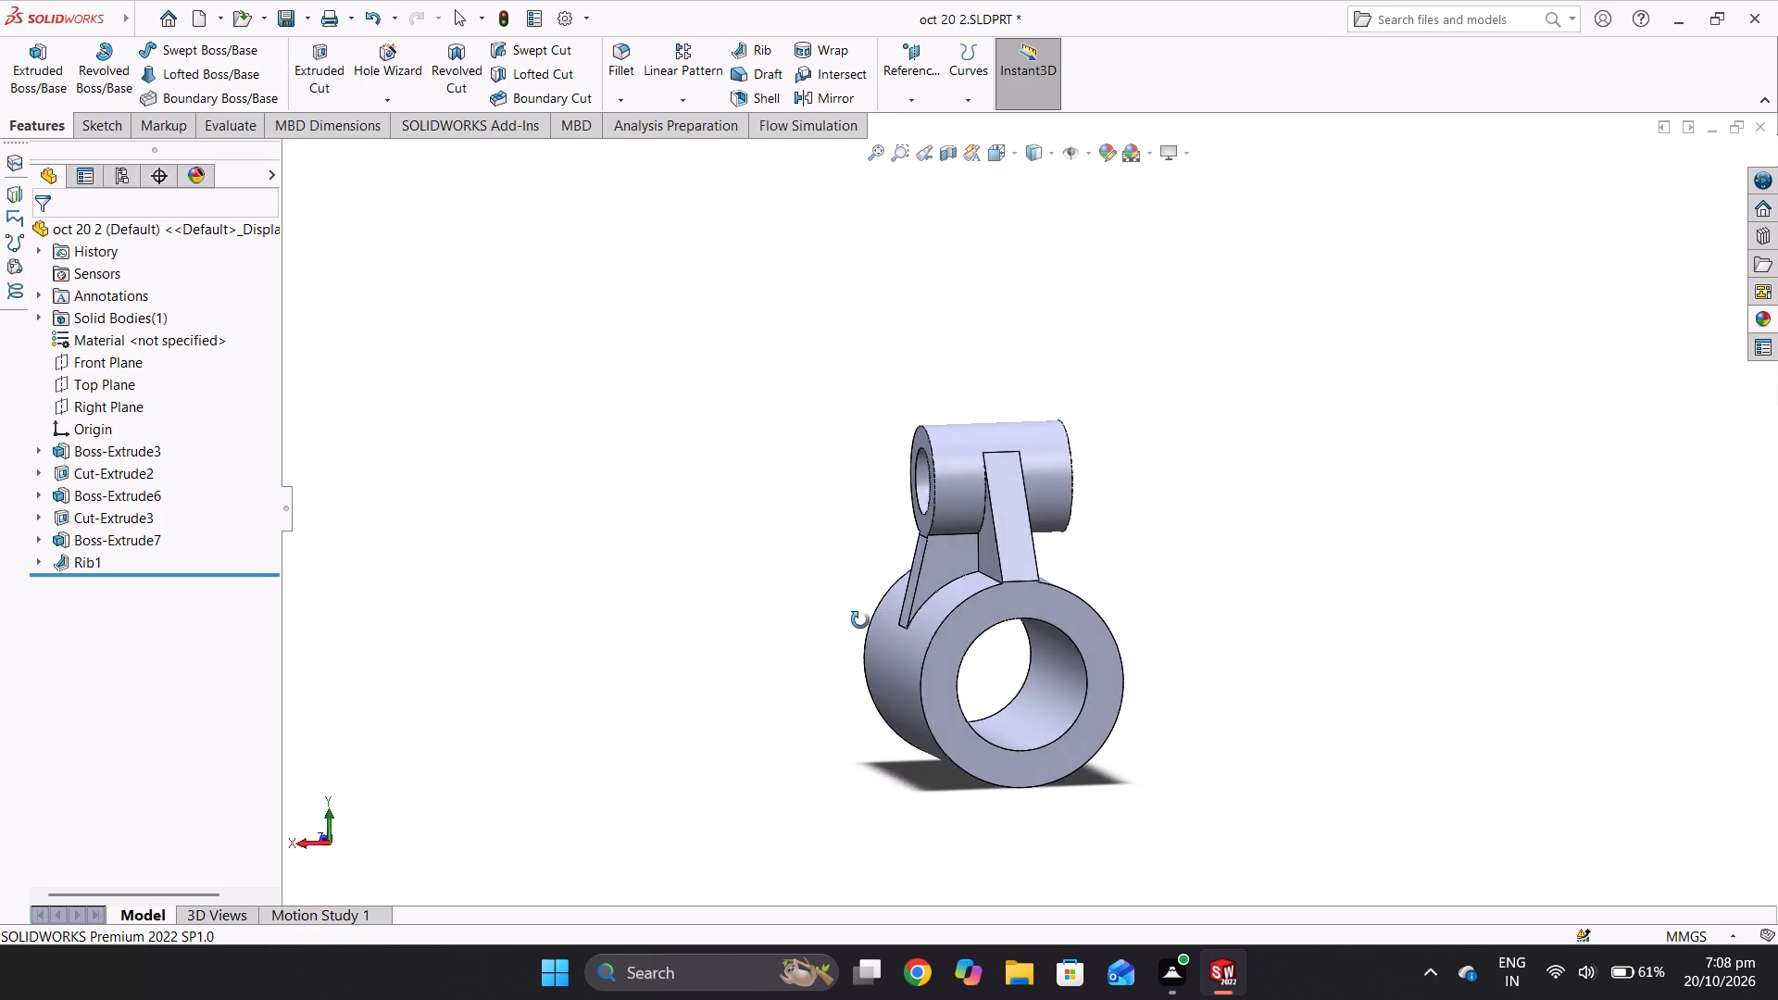
middle_drag(860, 620, 800, 613)
middle_drag(1026, 508, 897, 785)
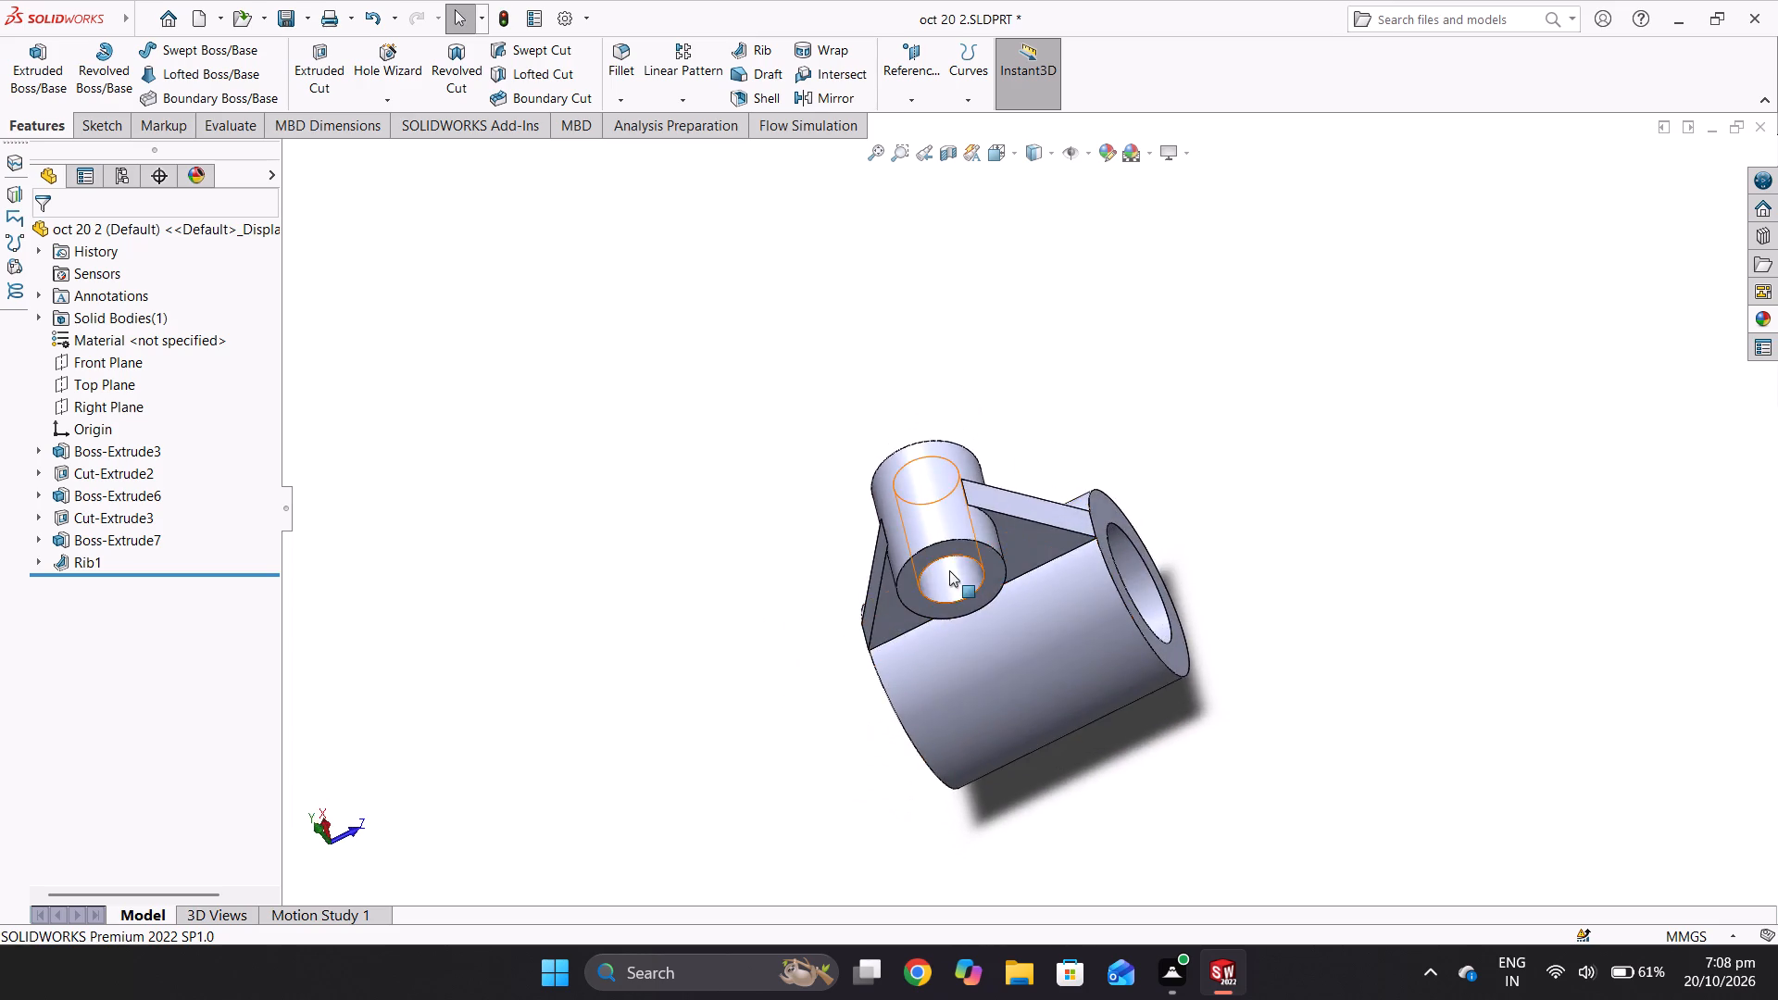
middle_drag(948, 579, 1380, 881)
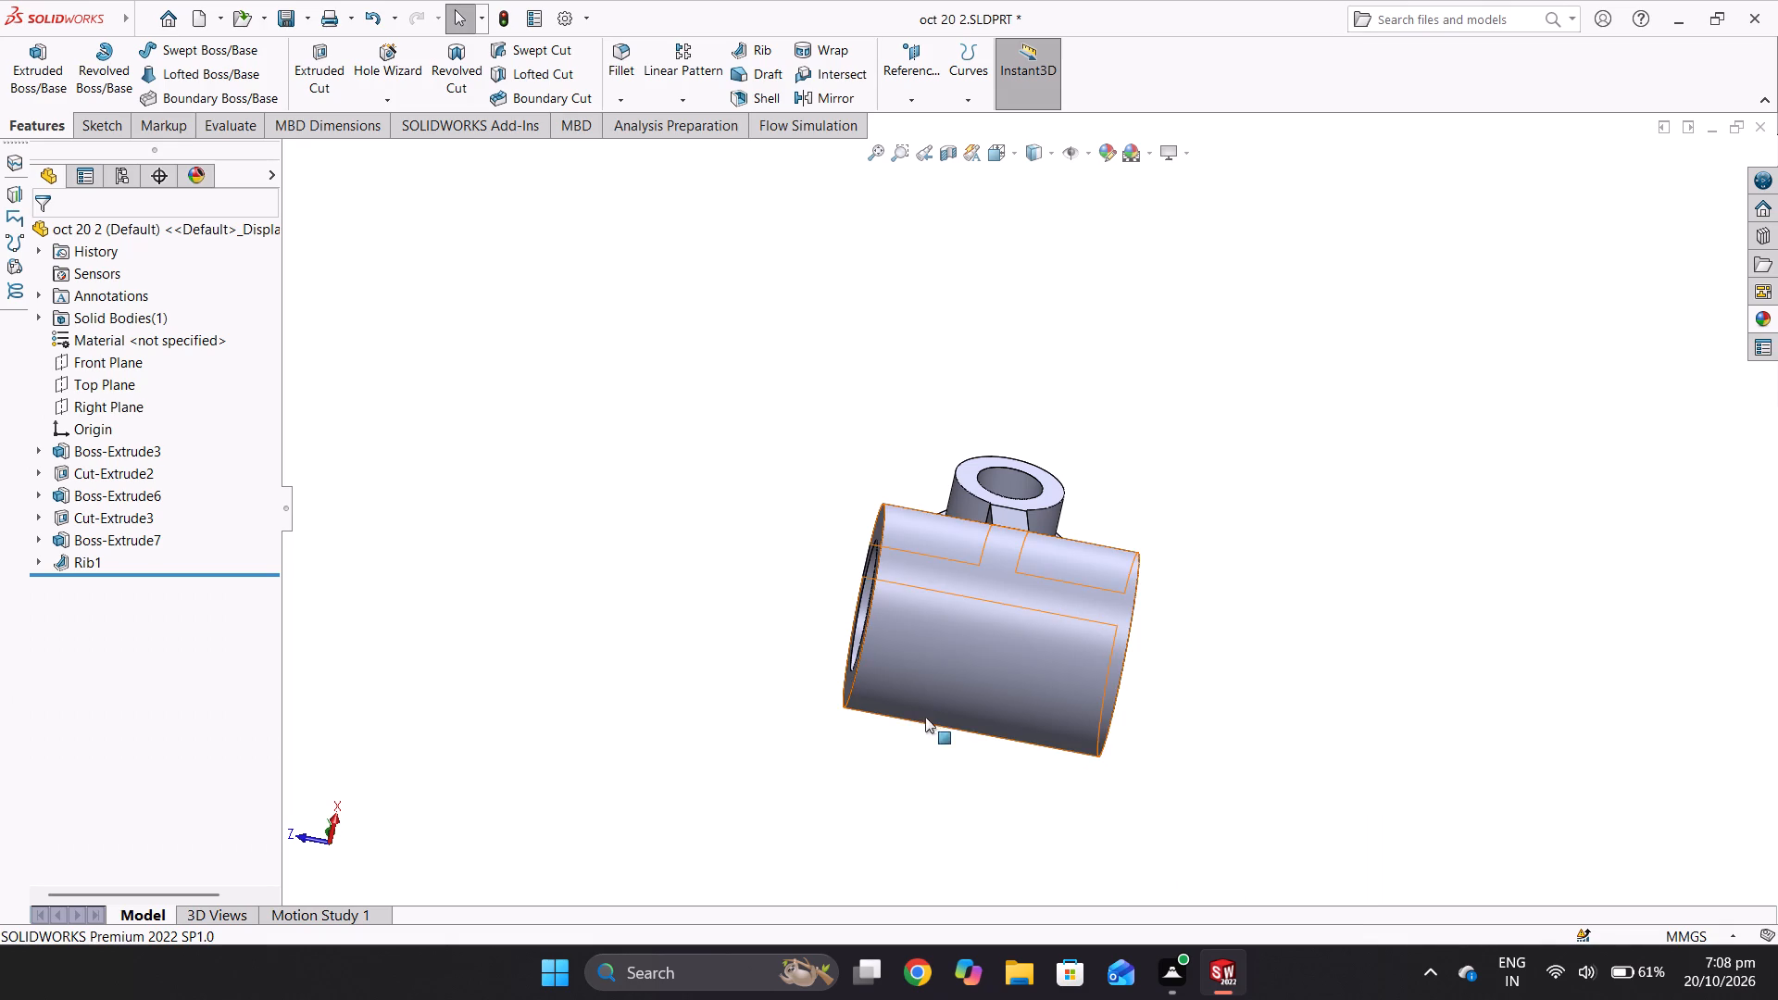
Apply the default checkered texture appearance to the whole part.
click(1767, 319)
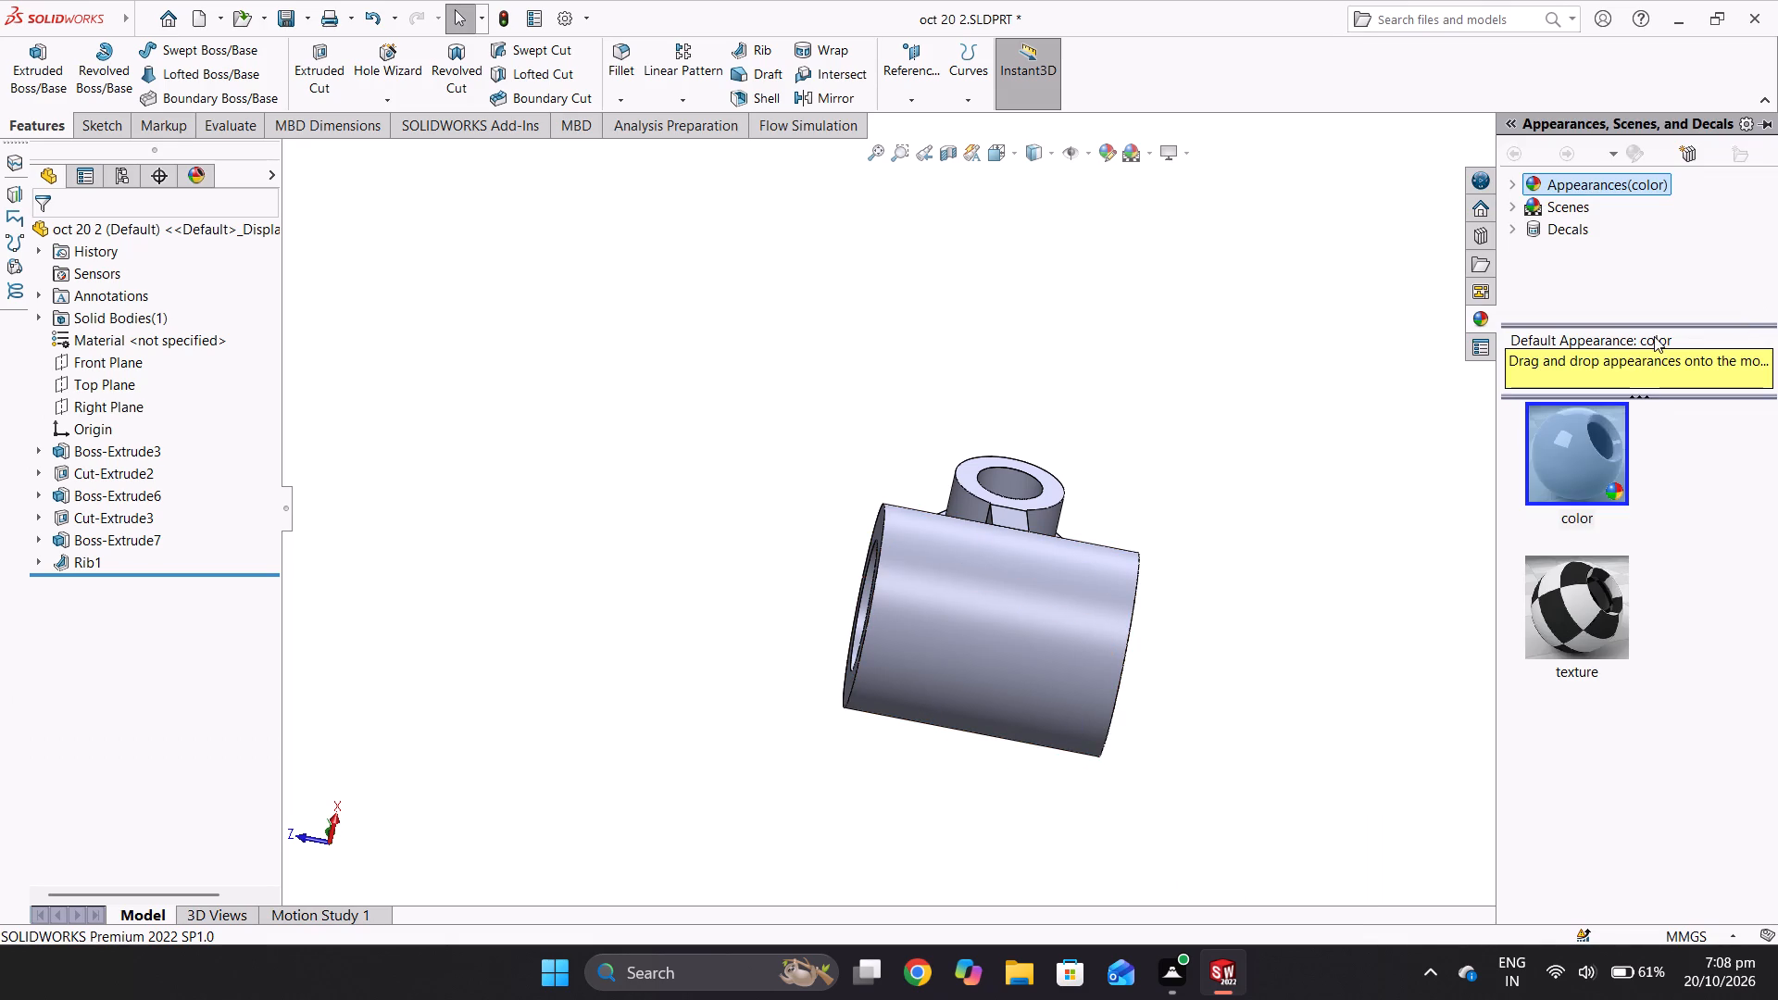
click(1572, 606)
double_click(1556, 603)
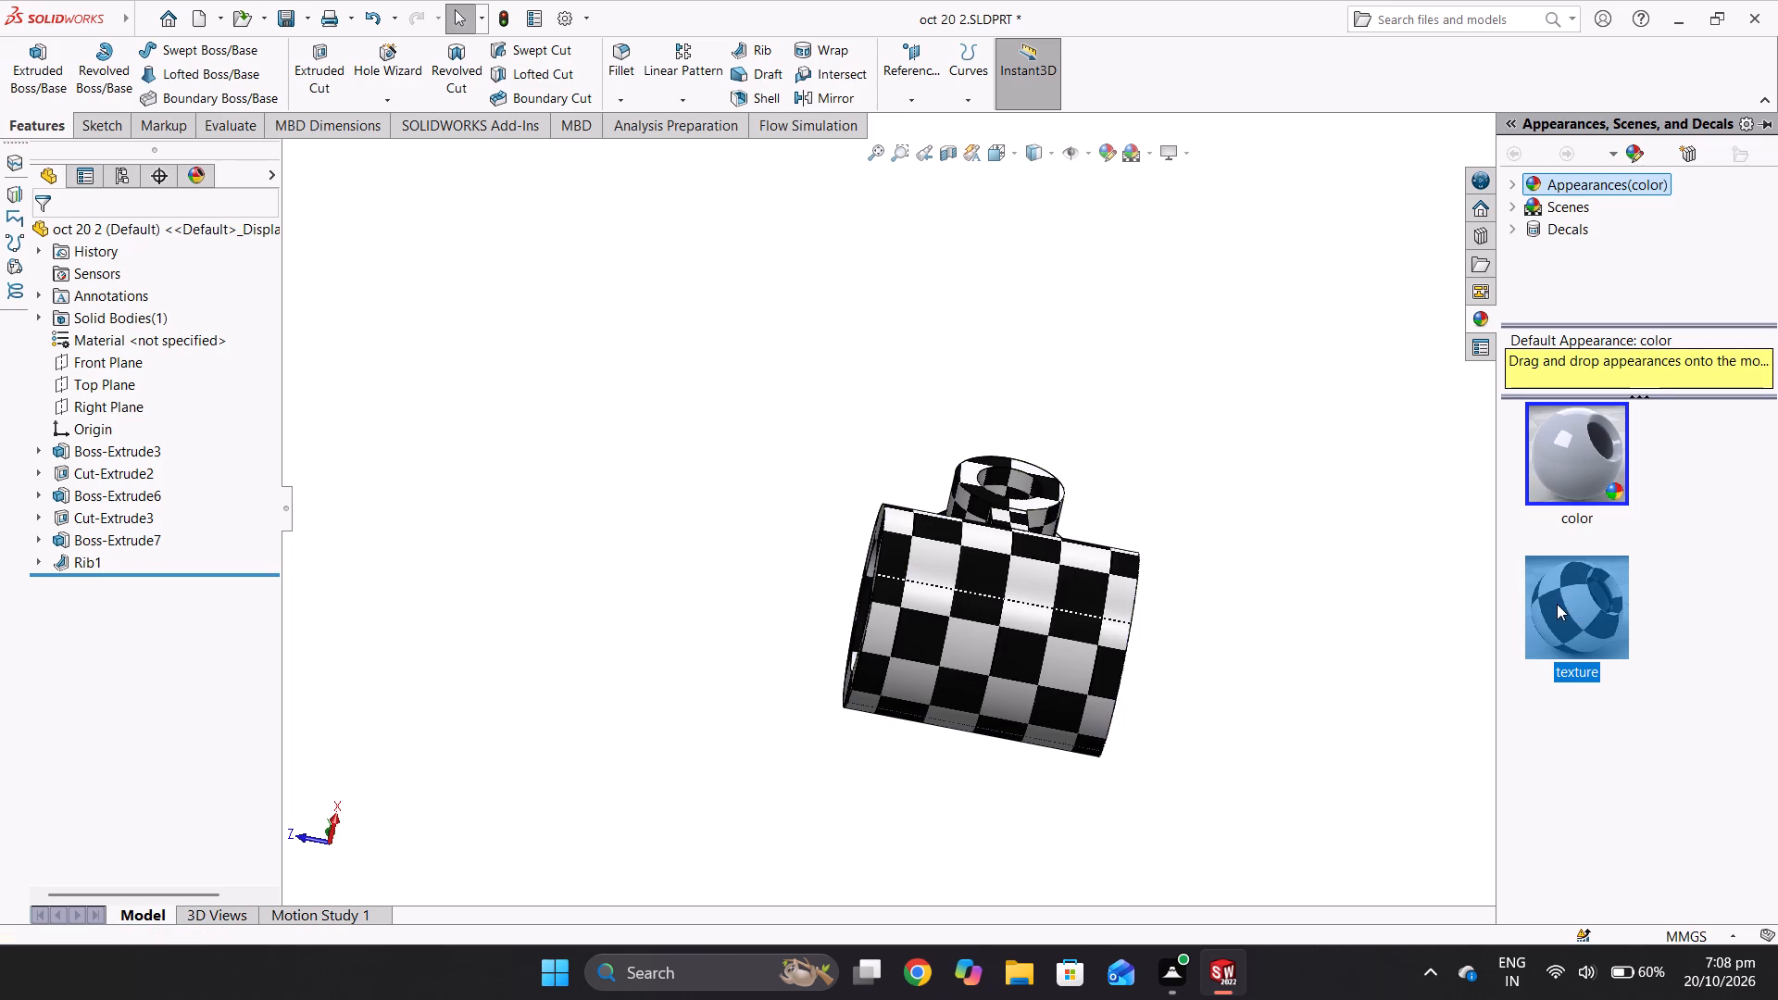
Apply the polished gold appearance from the Metal category to the whole part.
double_click(1568, 181)
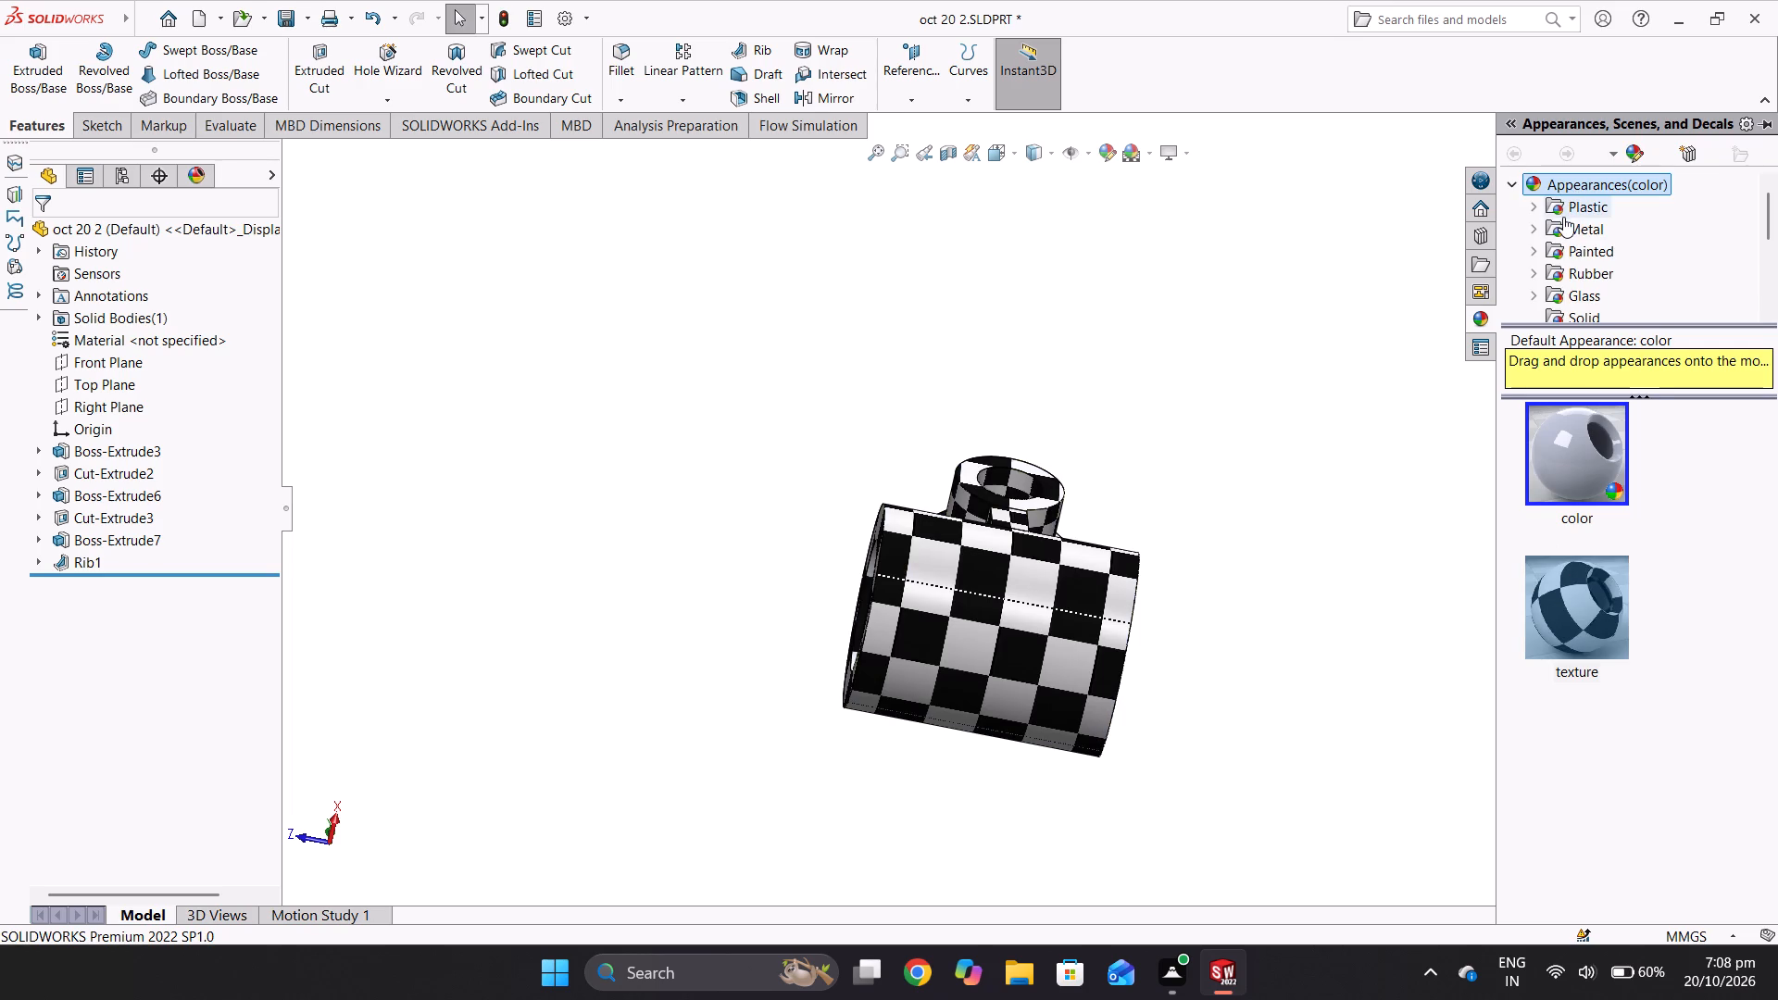
click(1589, 234)
scroll(1584, 556, down, 4)
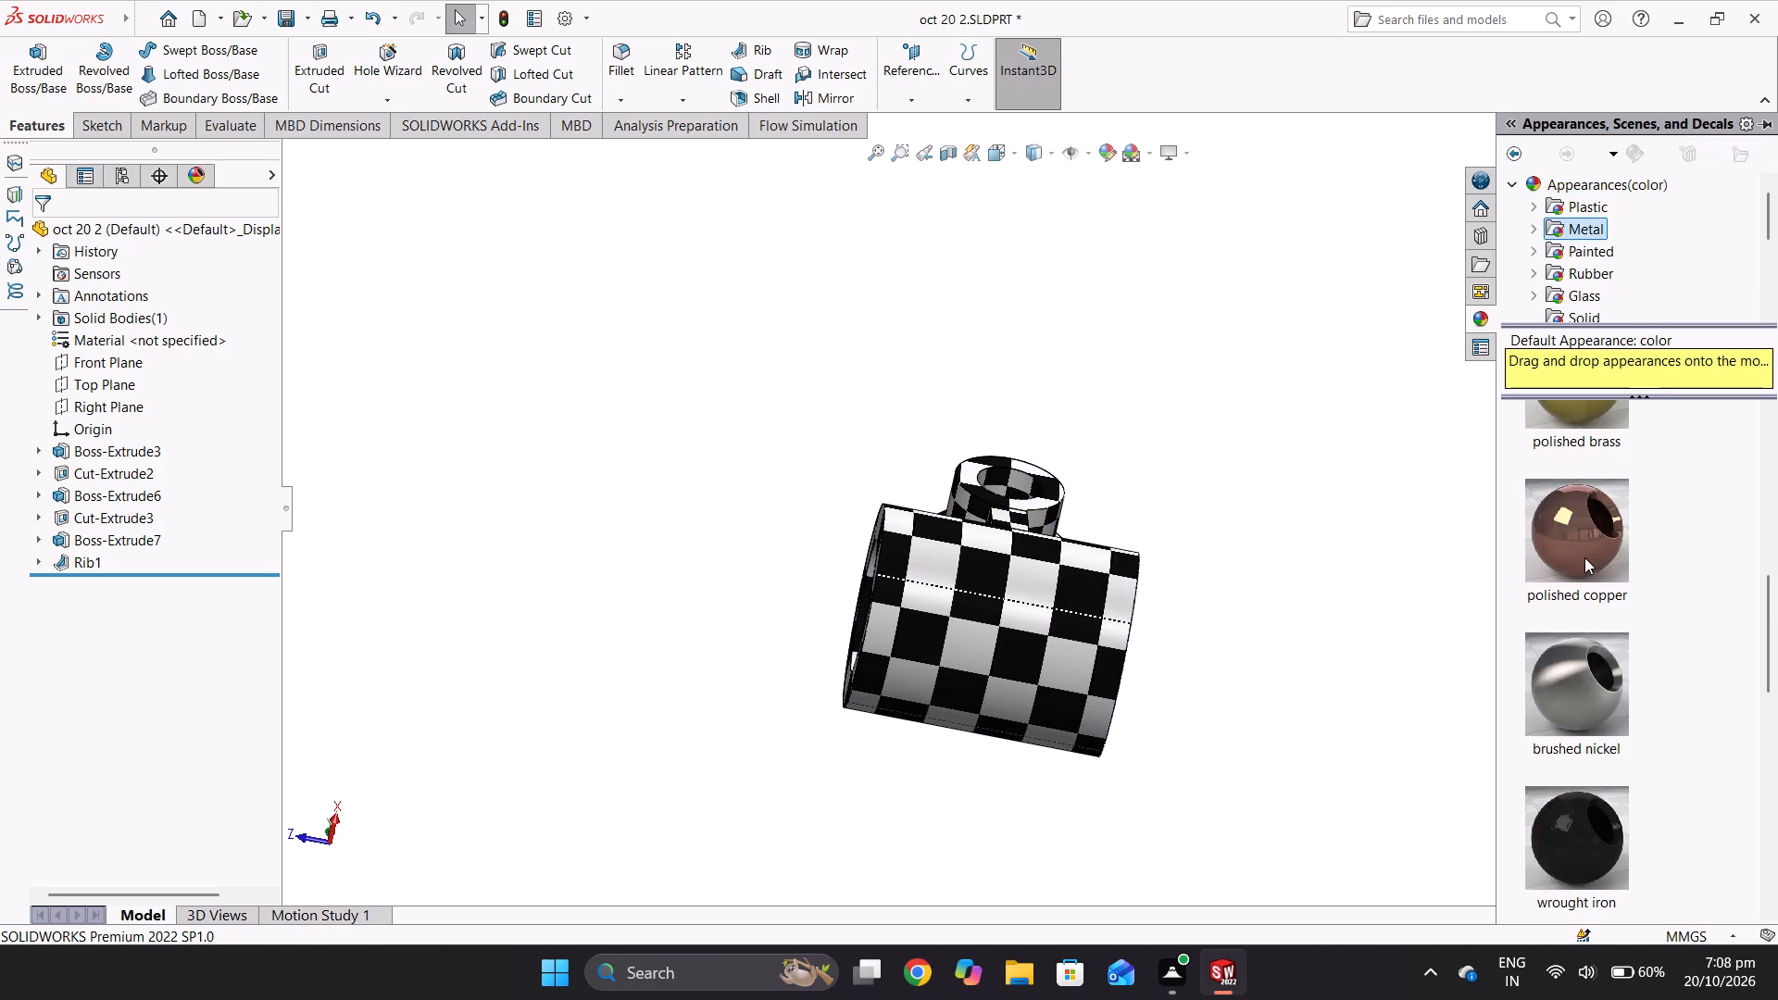
scroll(1584, 557, down, 1)
scroll(1585, 557, up, 2)
scroll(1585, 557, down, 4)
scroll(1579, 619, up, 2)
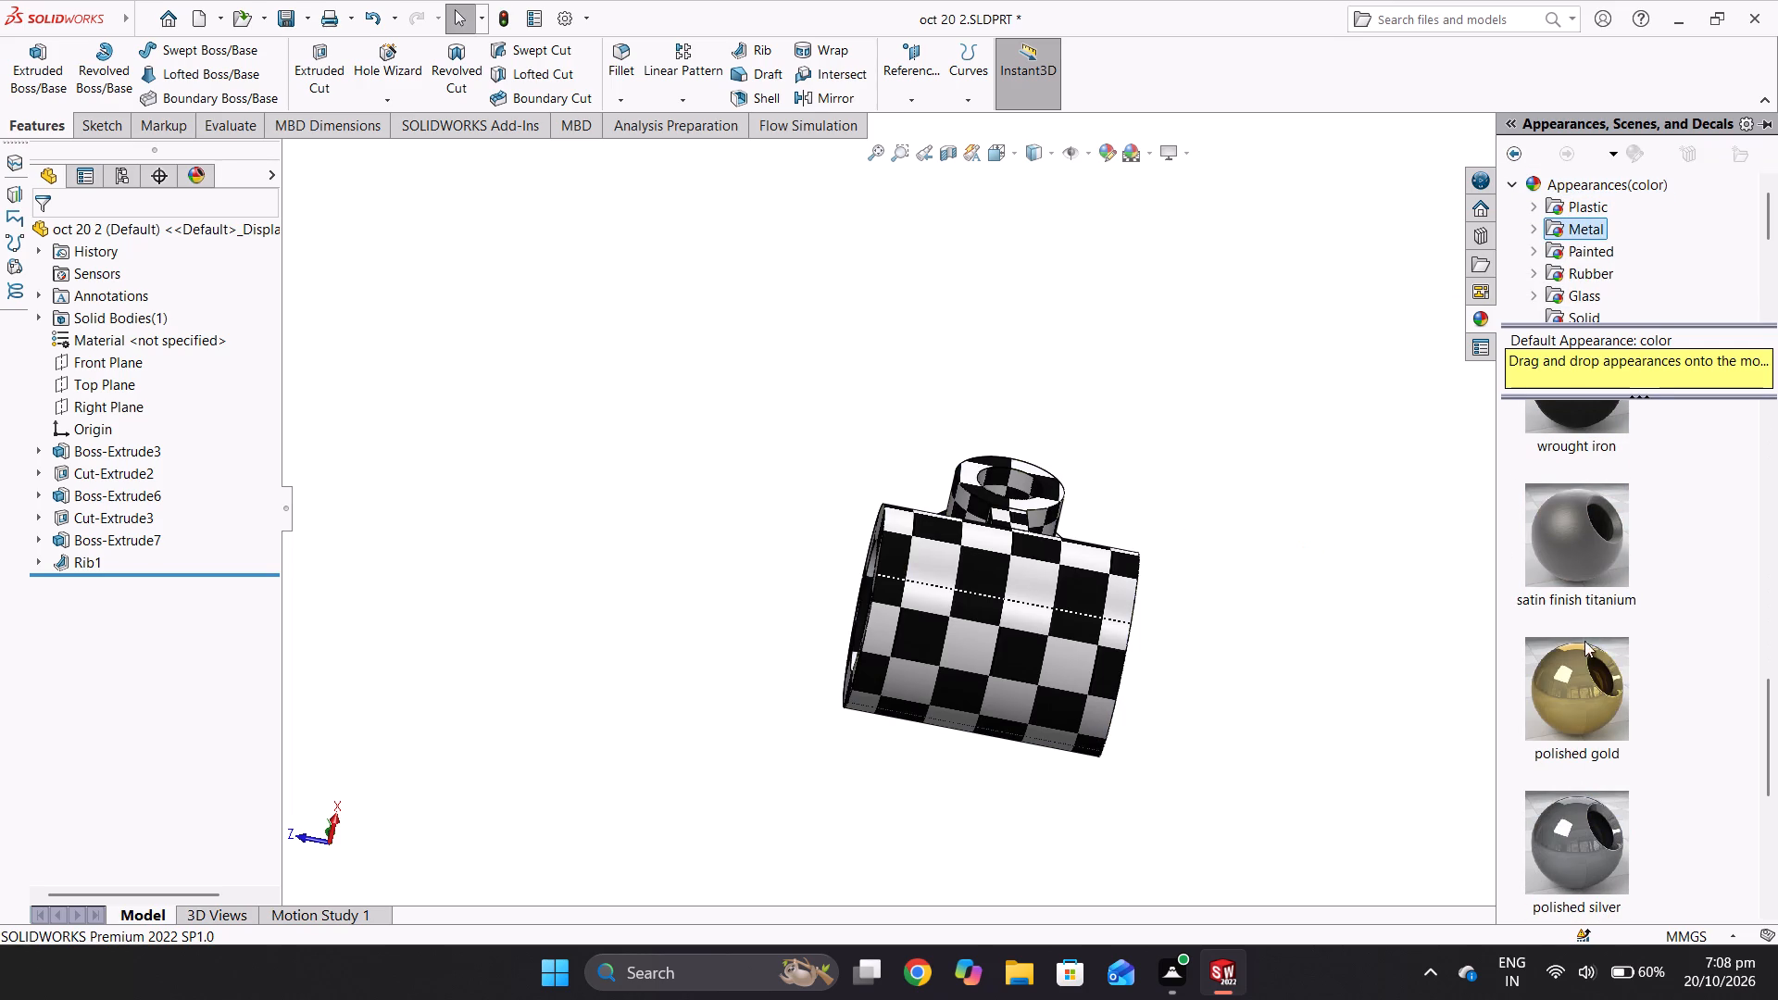
double_click(1576, 667)
Browse the appearance library's categories, including Plastic, Metal, Painted and Rubber, for another finish for the part.
scroll(1170, 623, down, 2)
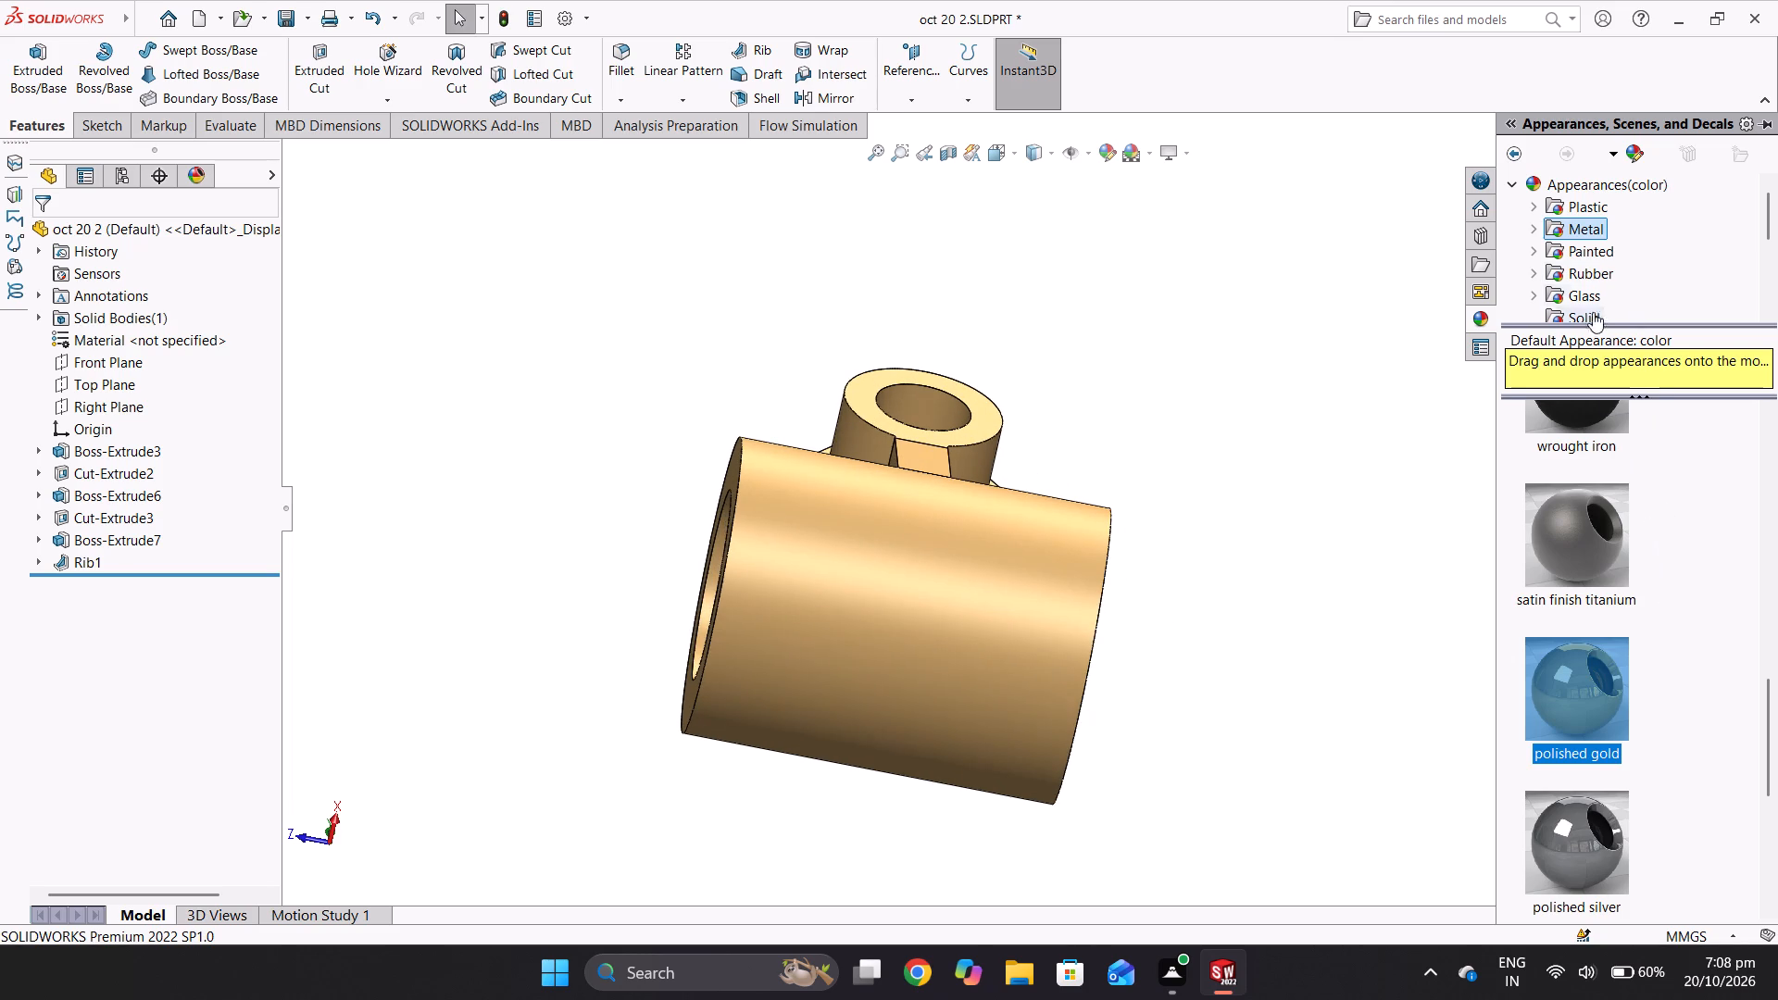
scroll(1587, 275, down, 3)
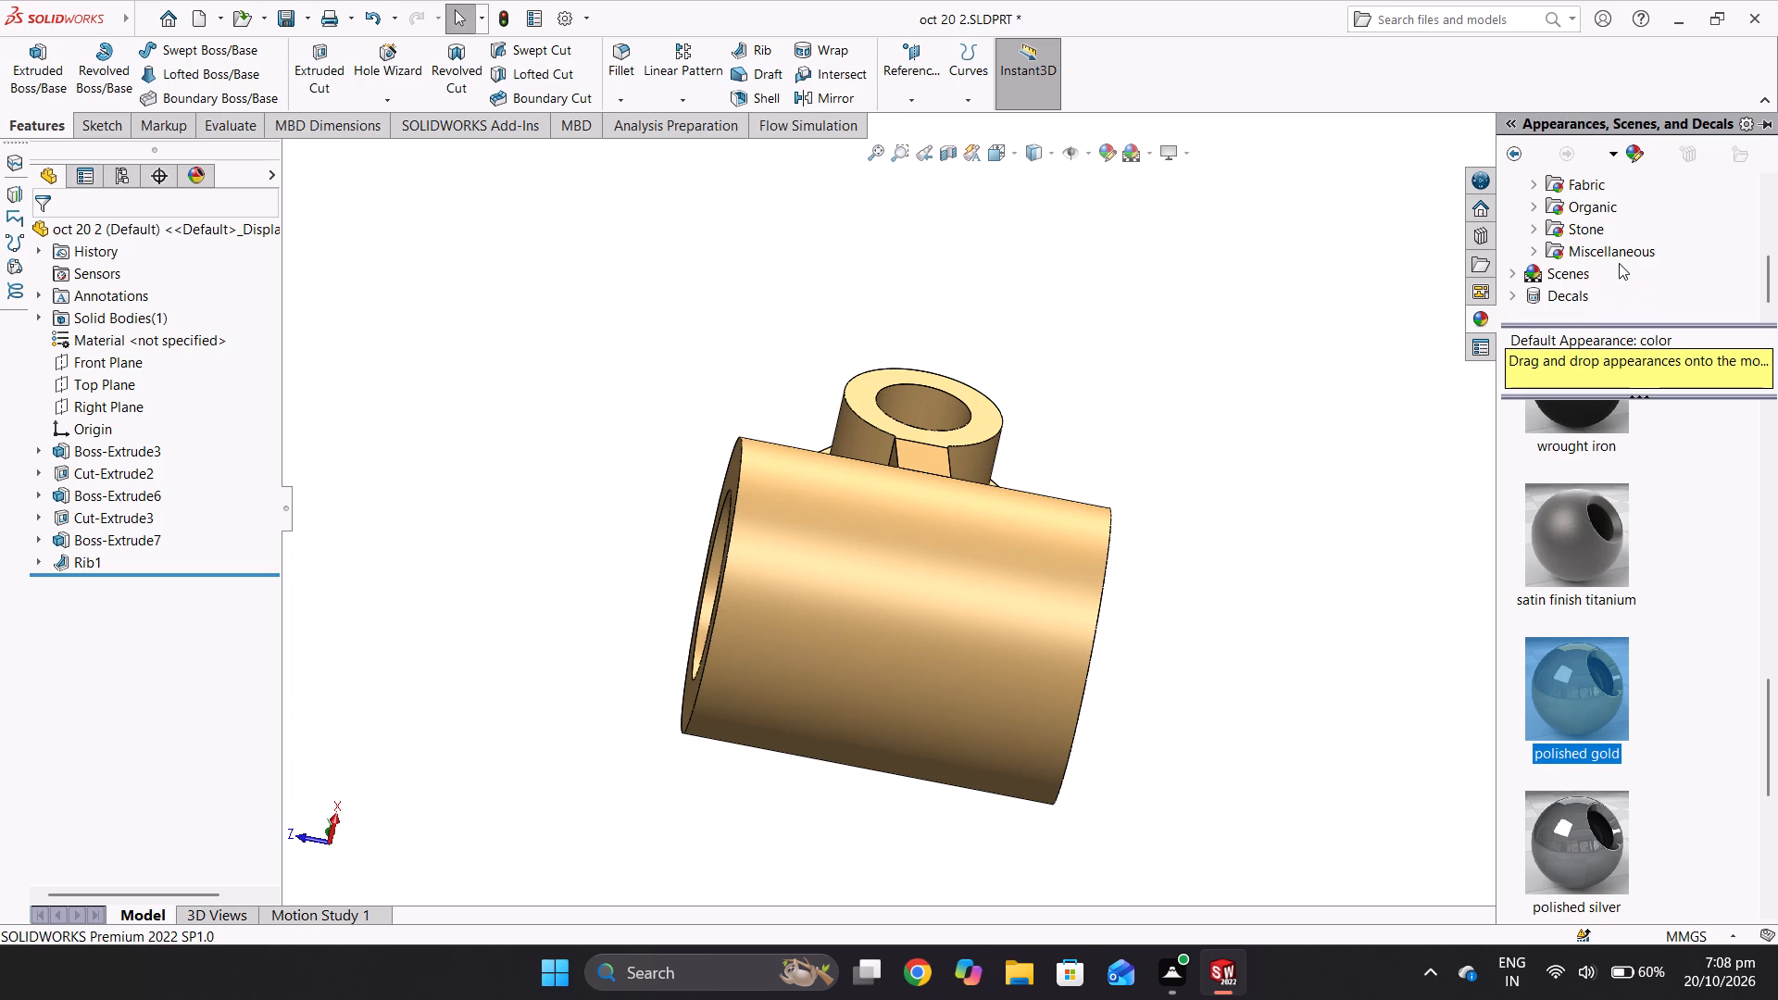
scroll(1619, 263, up, 3)
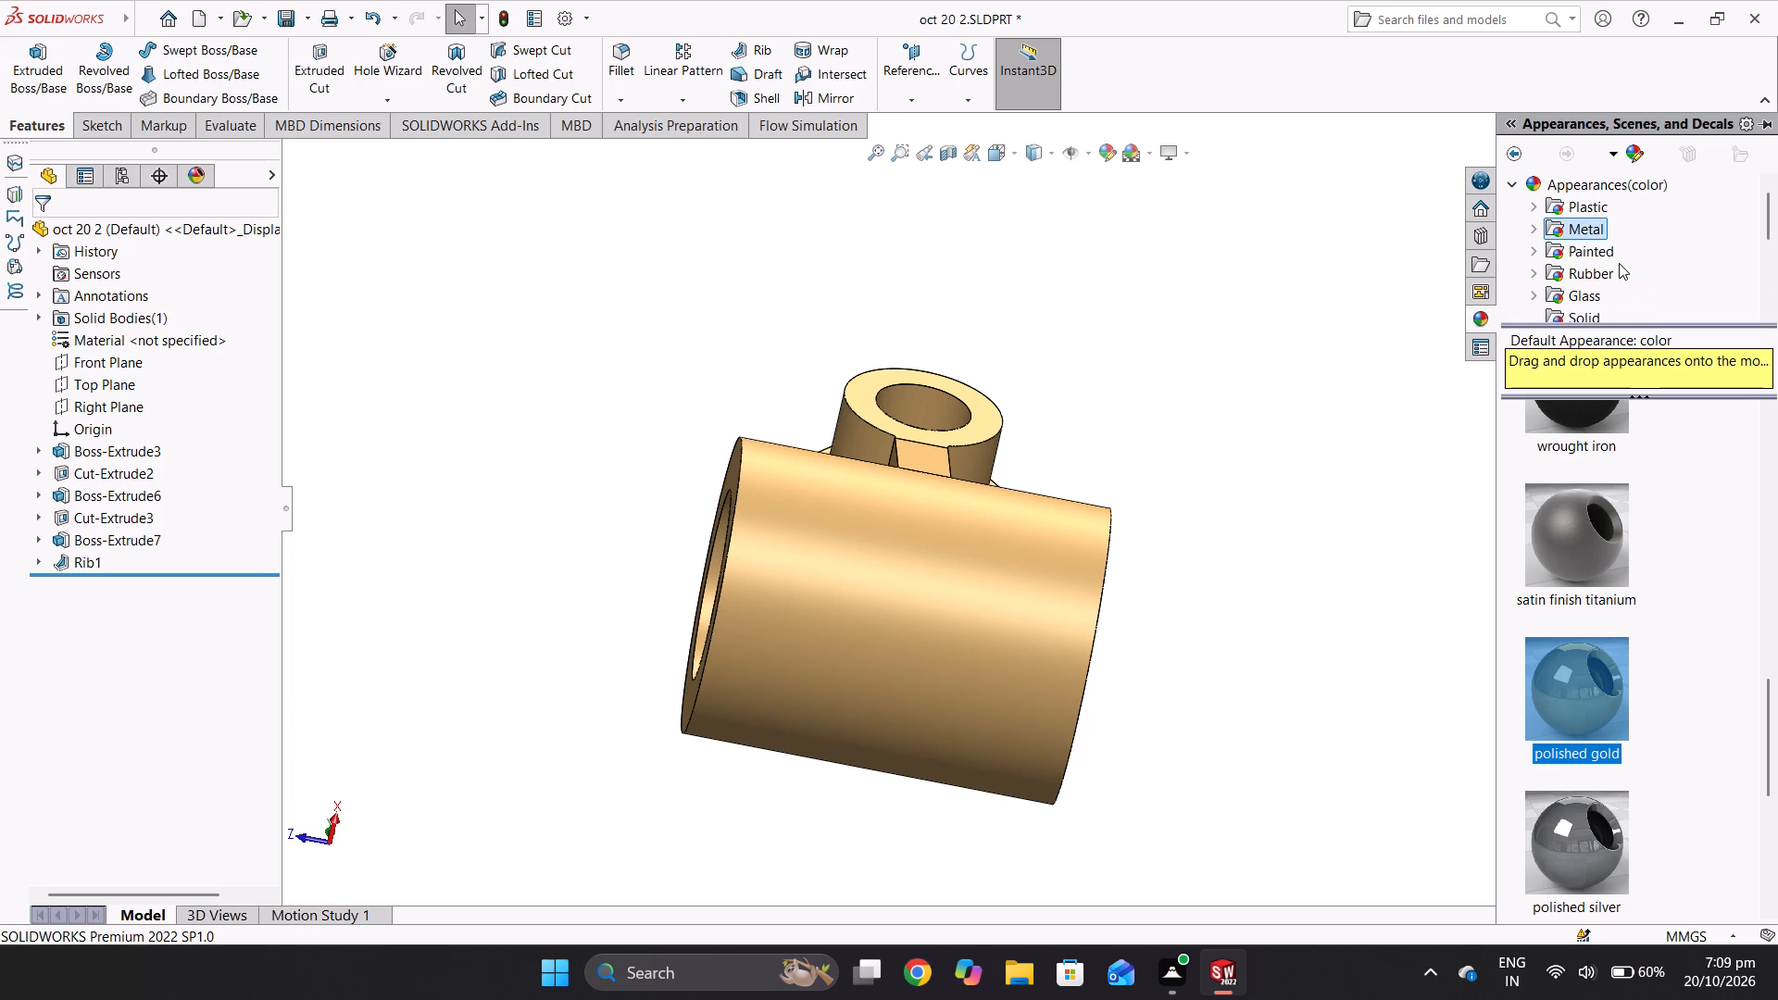
scroll(1619, 263, up, 3)
click(1604, 208)
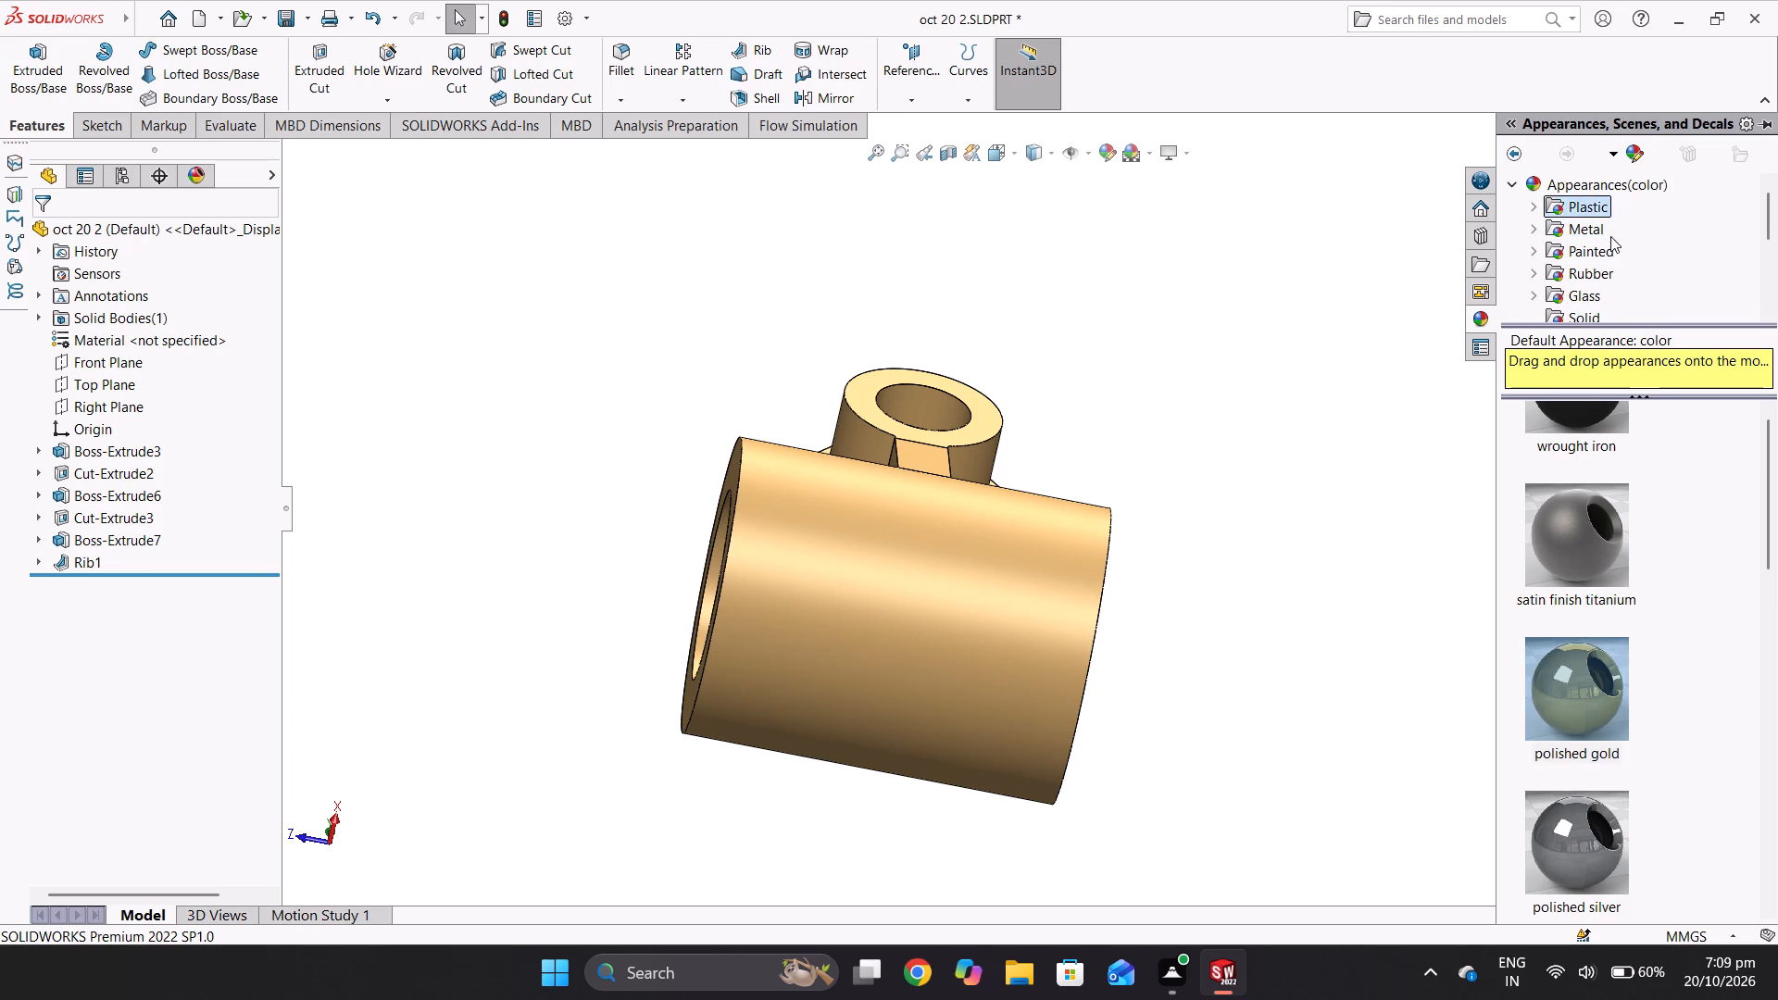
click(1603, 231)
click(1617, 266)
click(1598, 274)
click(1595, 251)
scroll(1591, 274, down, 1)
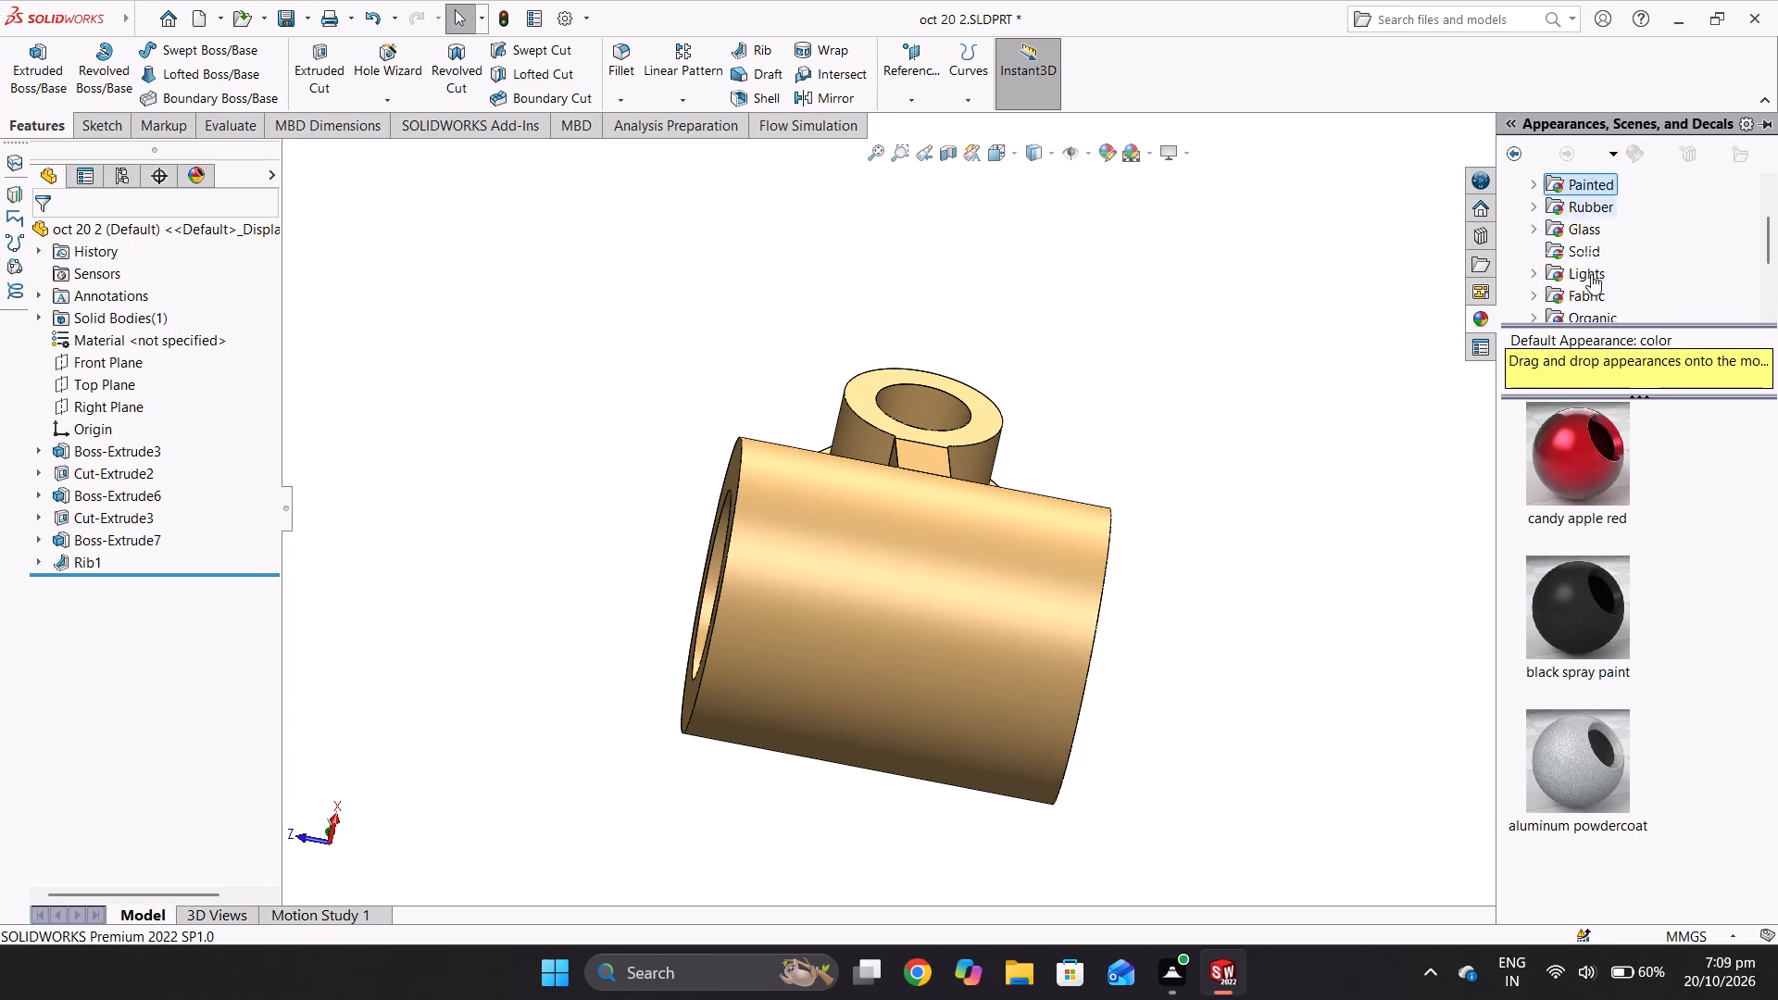
scroll(1591, 274, down, 1)
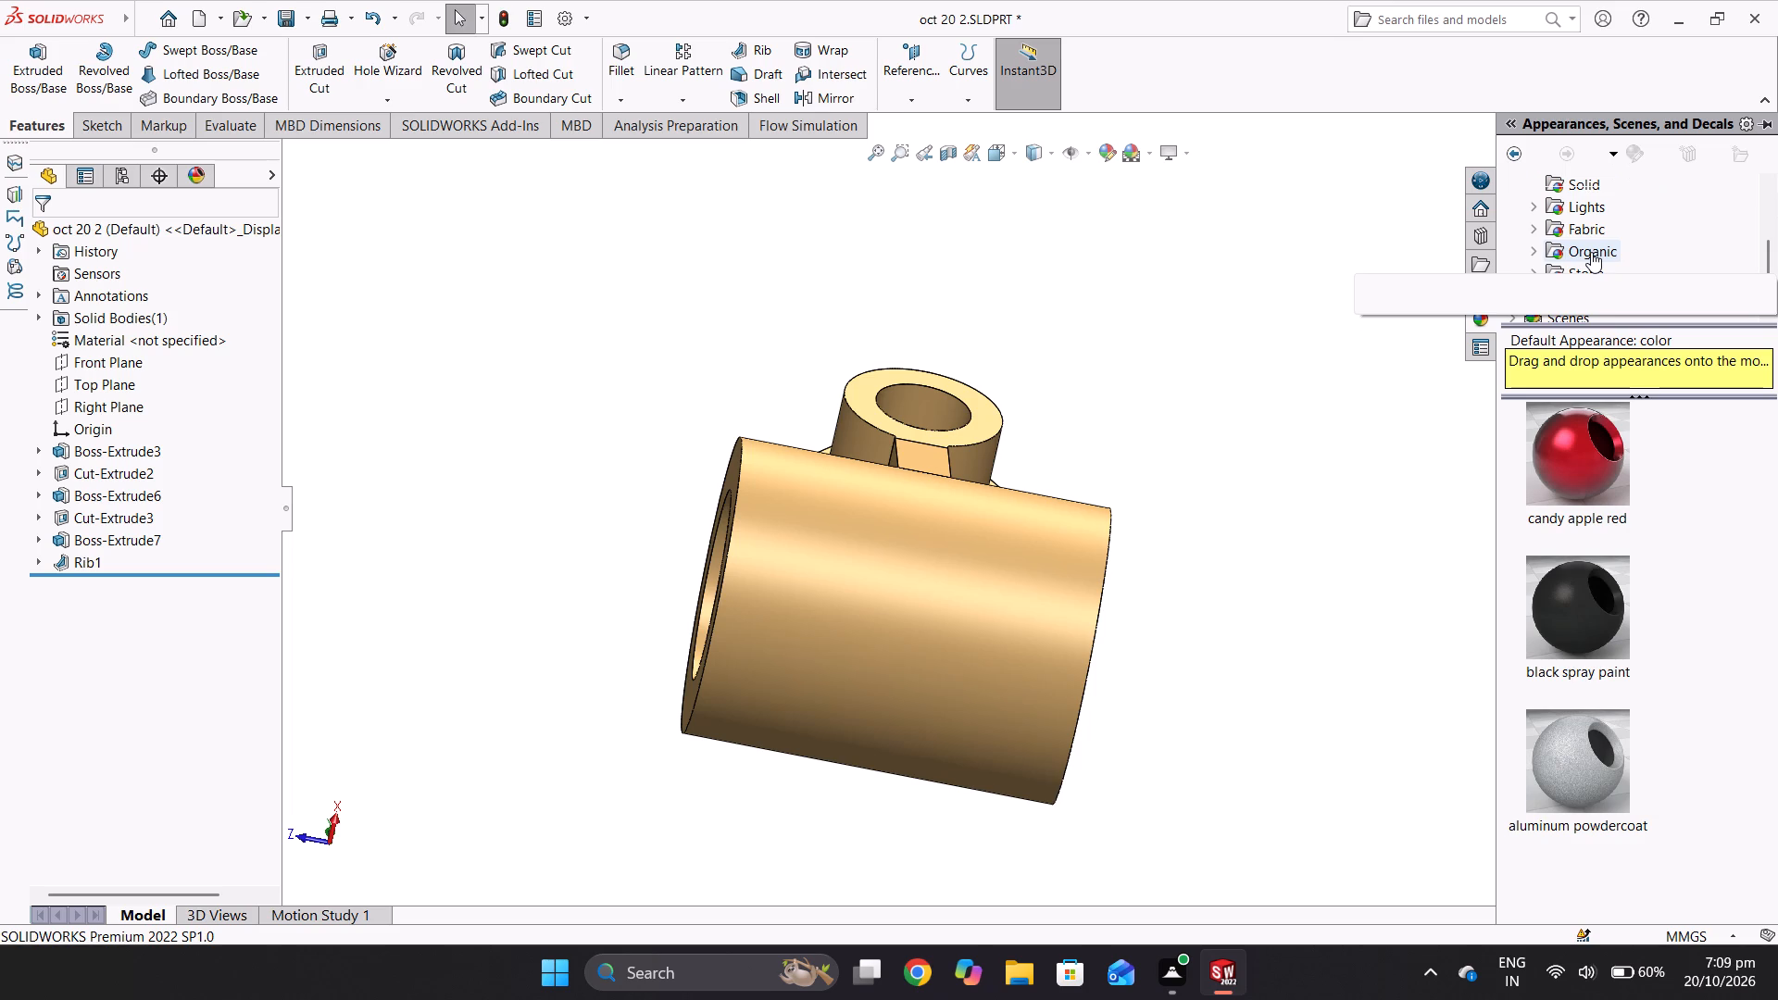
scroll(1639, 263, down, 3)
scroll(1639, 263, up, 4)
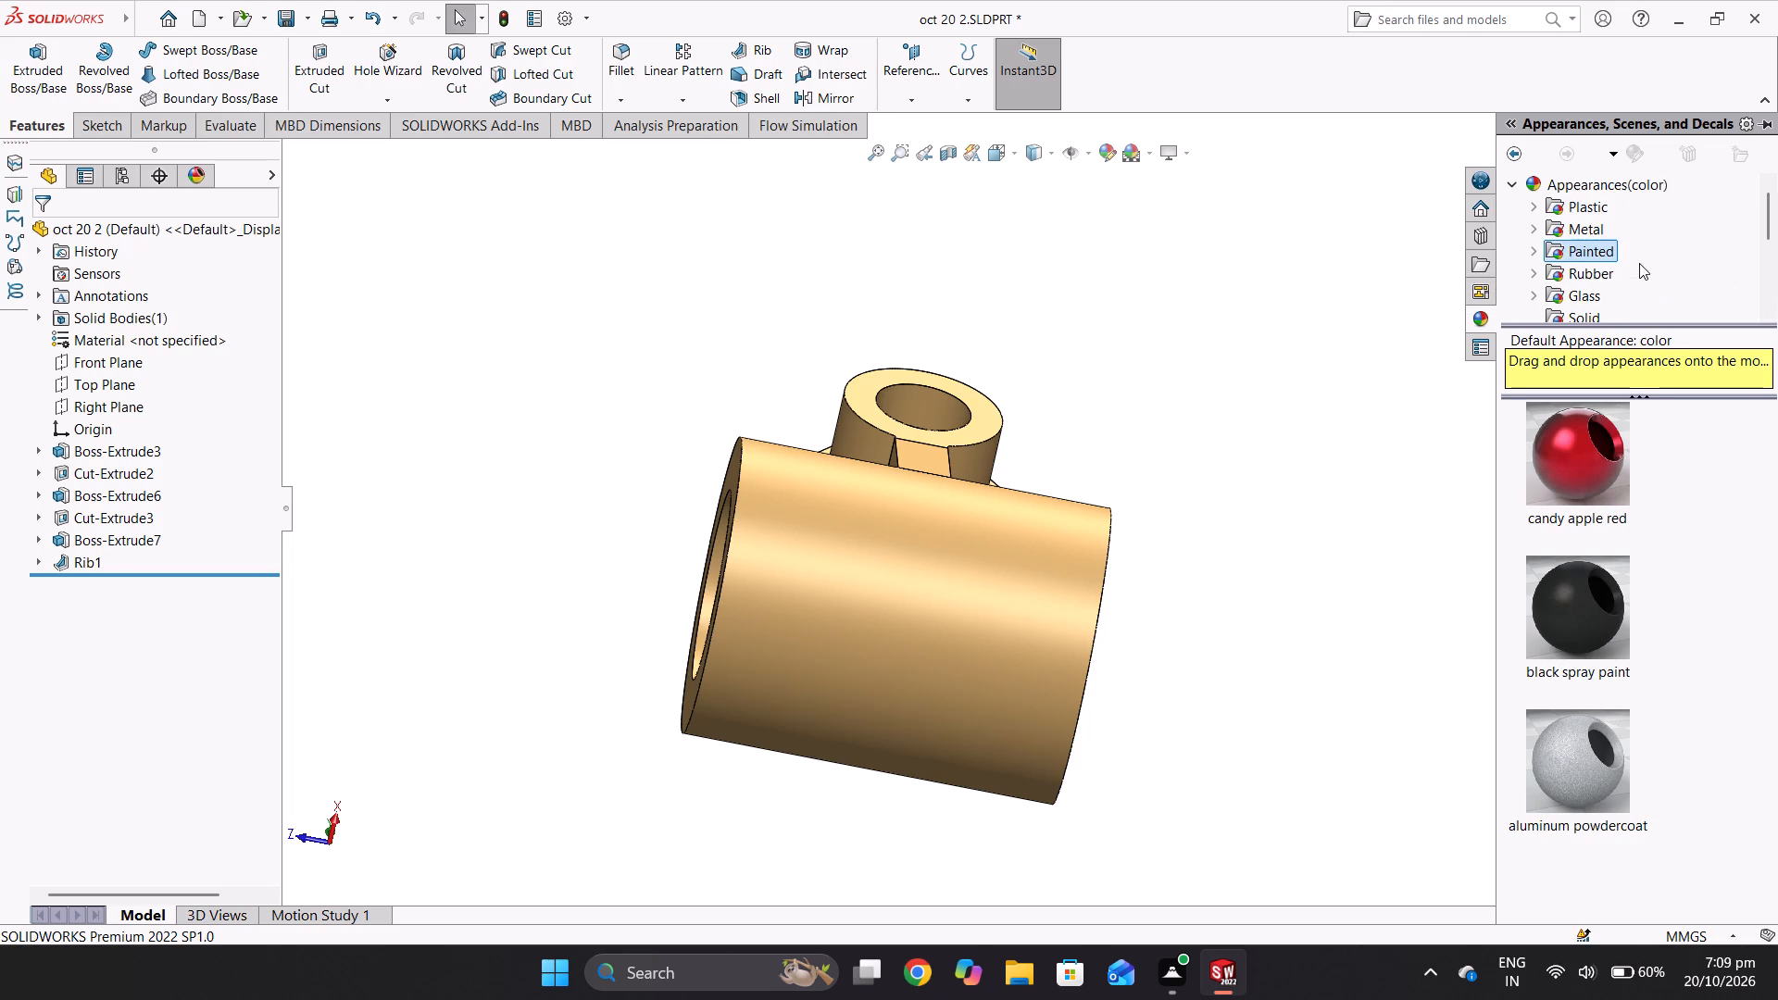
scroll(1639, 263, down, 2)
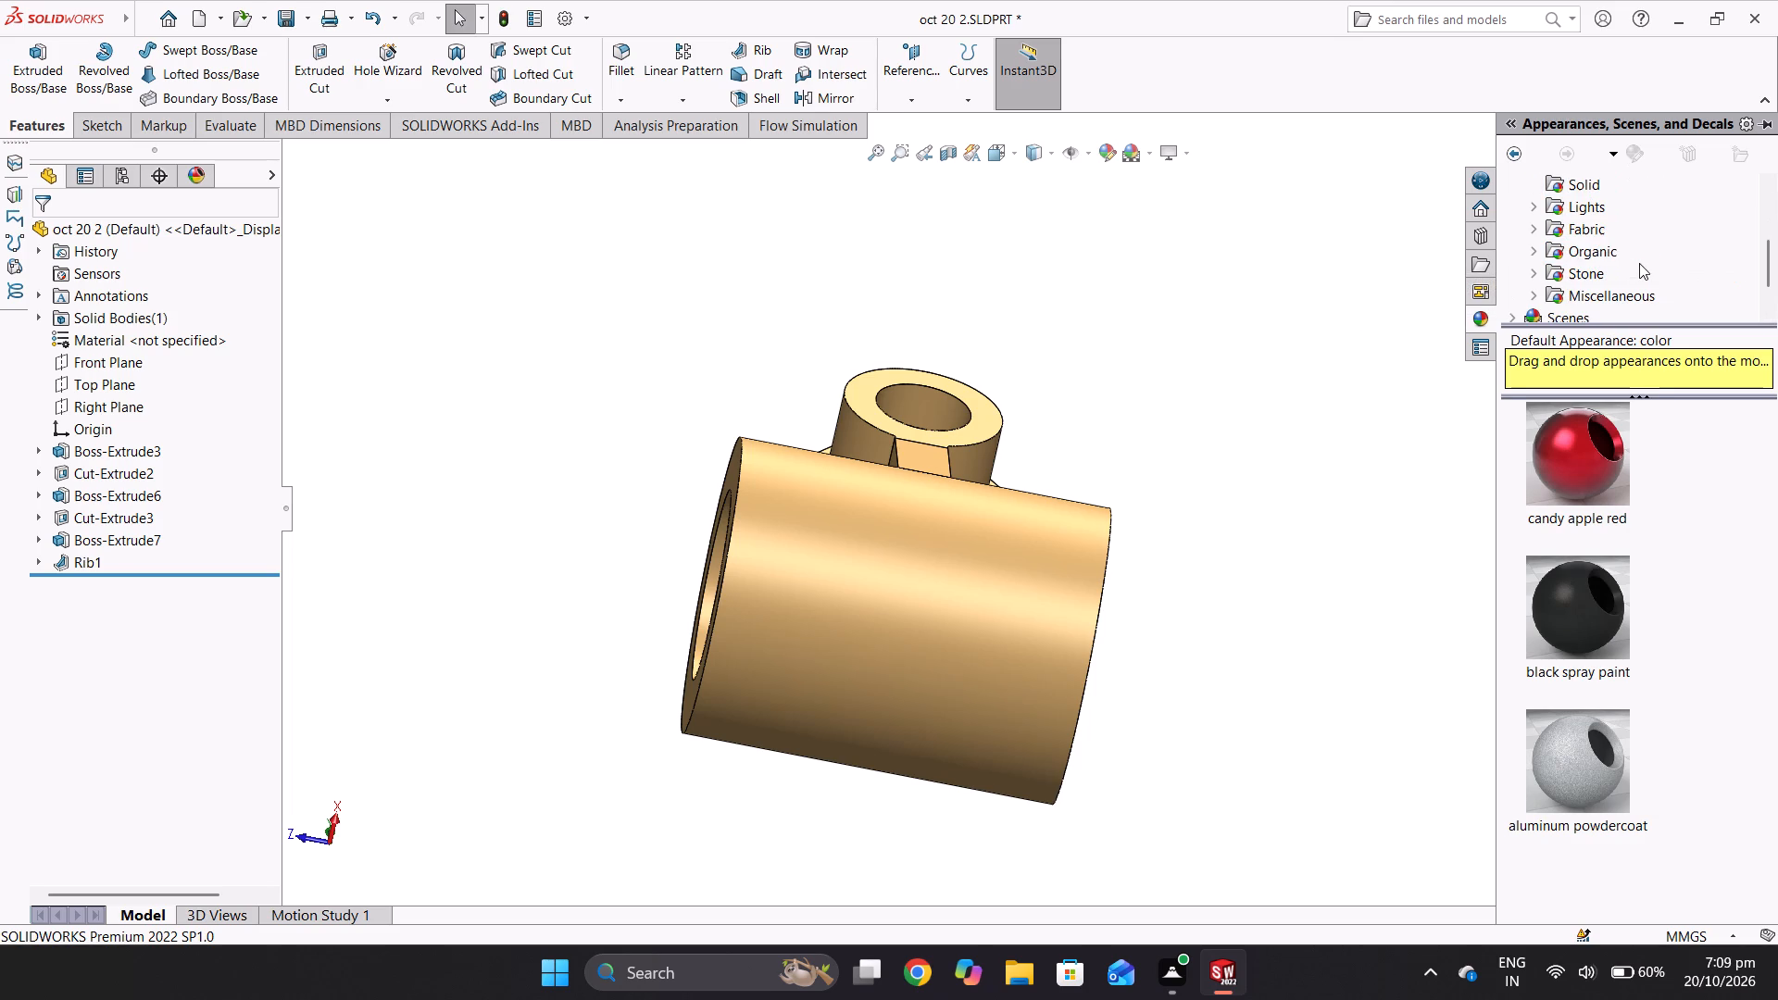
scroll(1639, 263, down, 1)
scroll(1615, 227, up, 1)
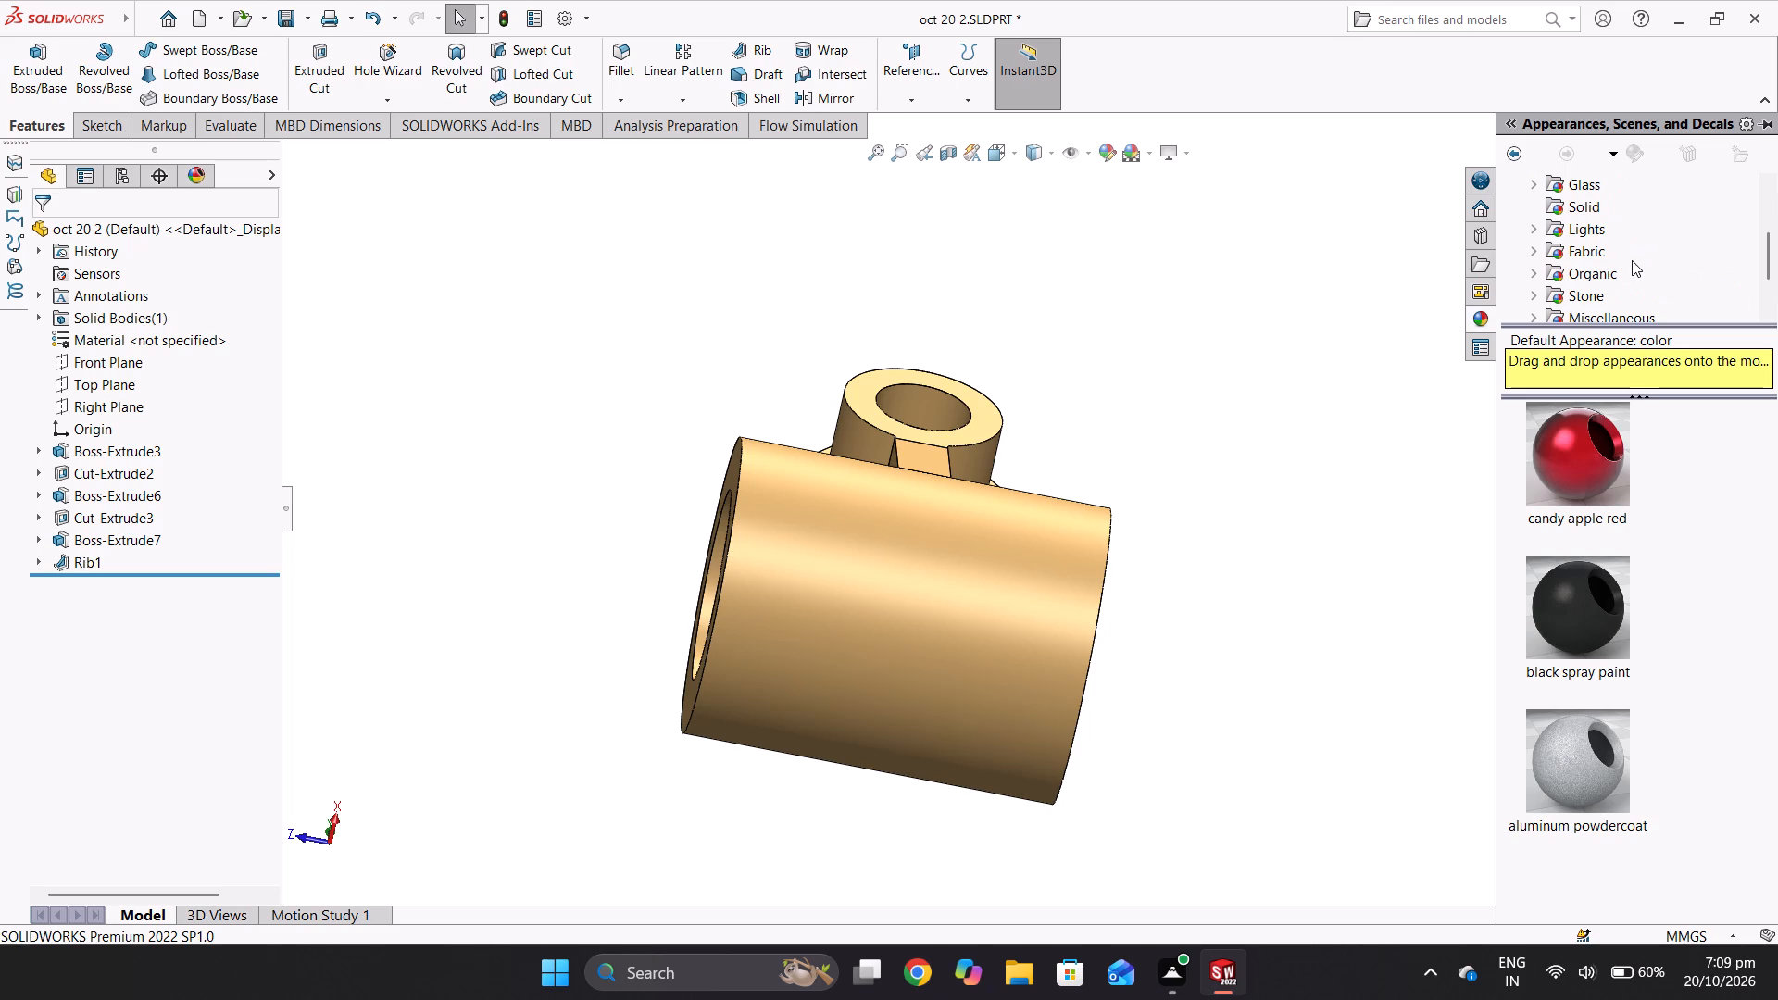
scroll(1609, 244, down, 1)
scroll(1599, 233, up, 2)
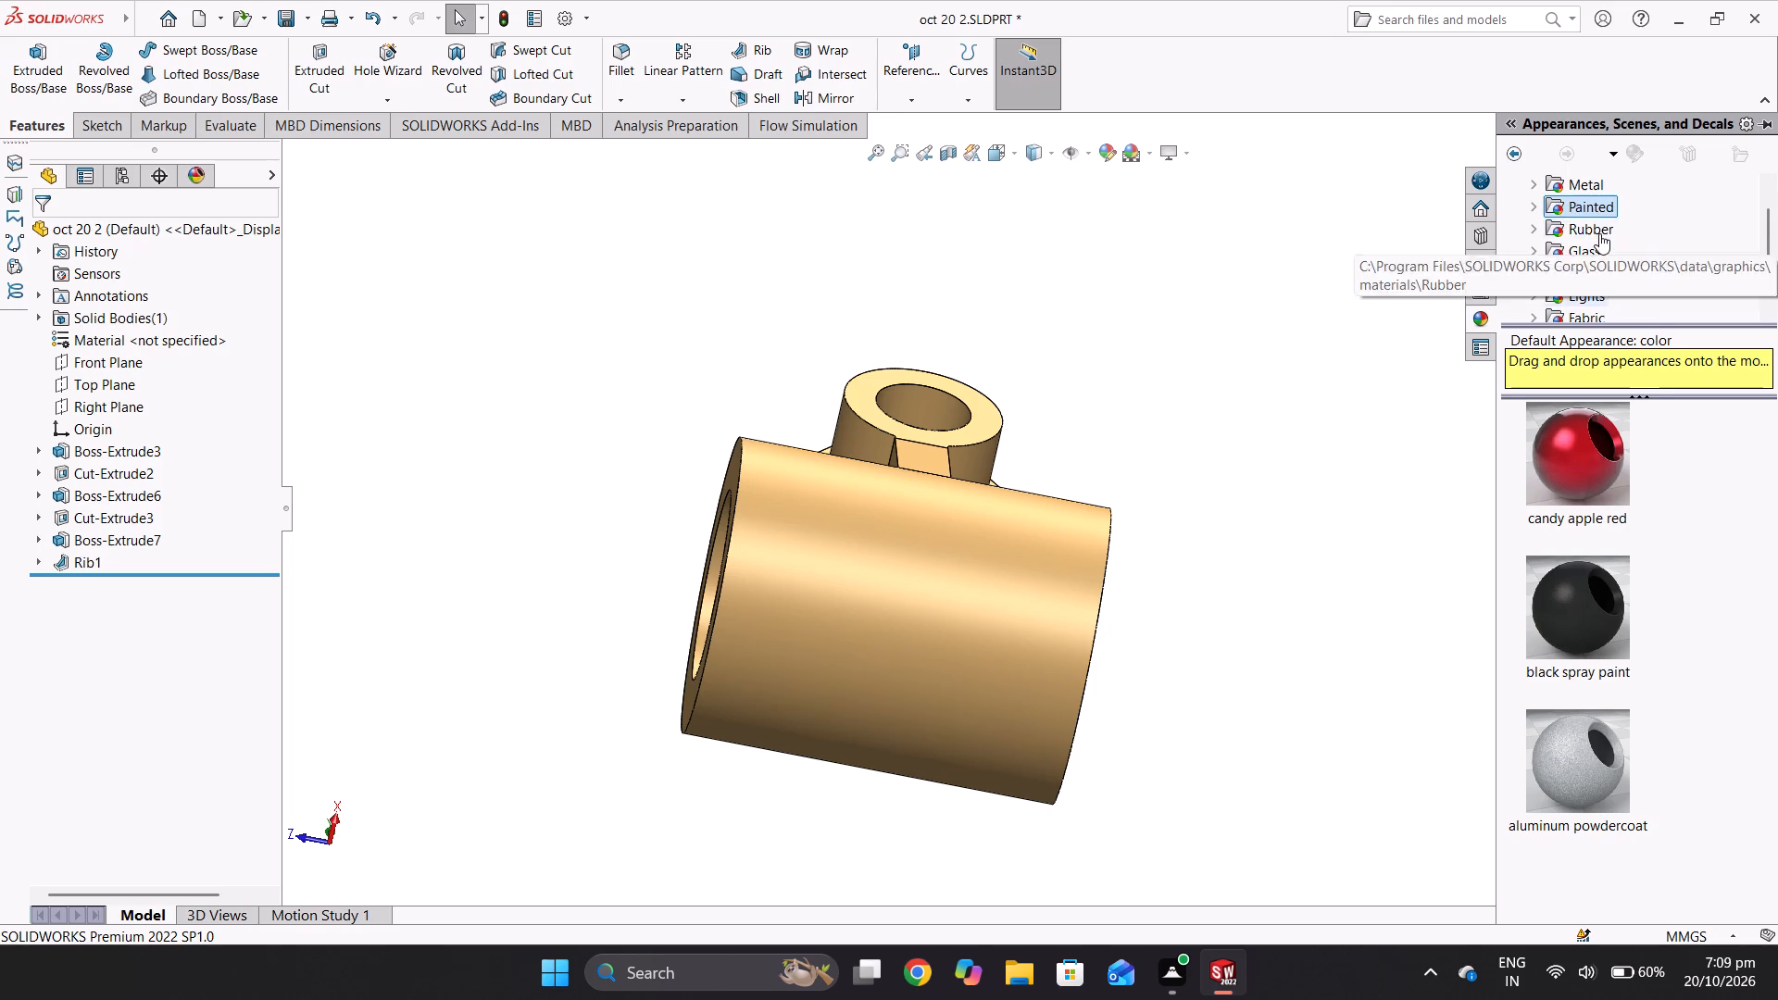
scroll(1599, 232, up, 1)
Apply the brushed nickel appearance from the Nickel group of the Metal category to the whole part.
click(1584, 230)
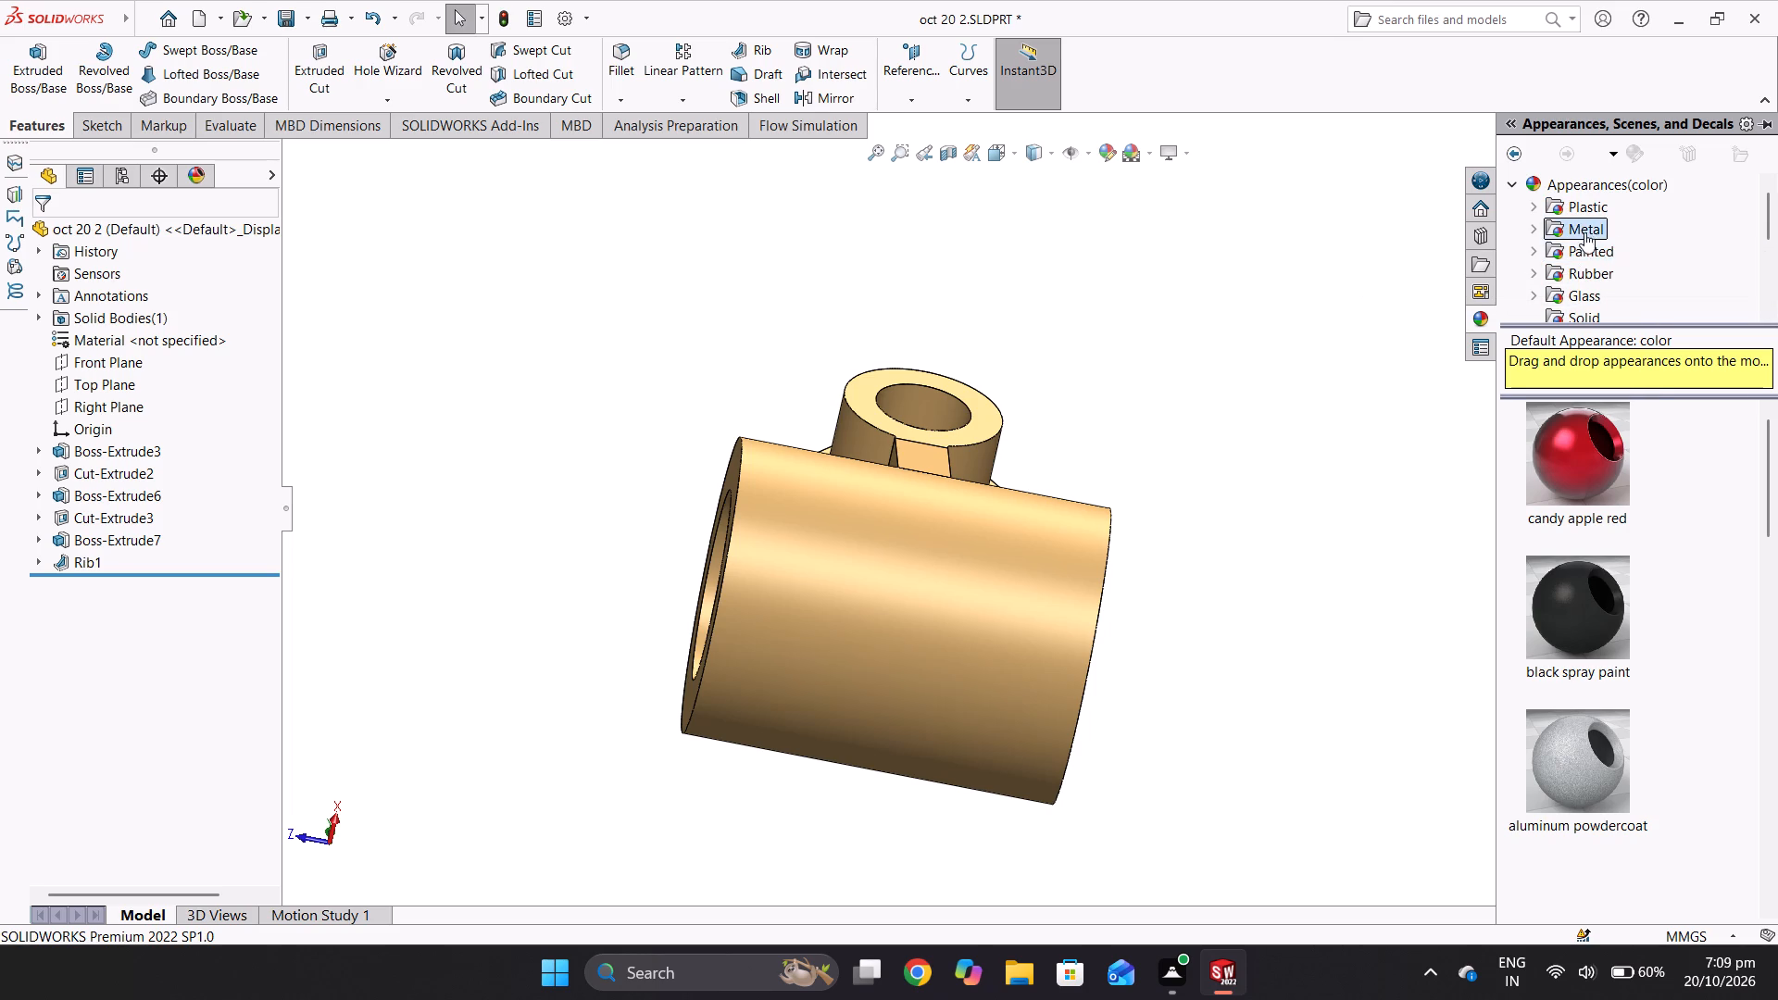
scroll(1593, 244, down, 1)
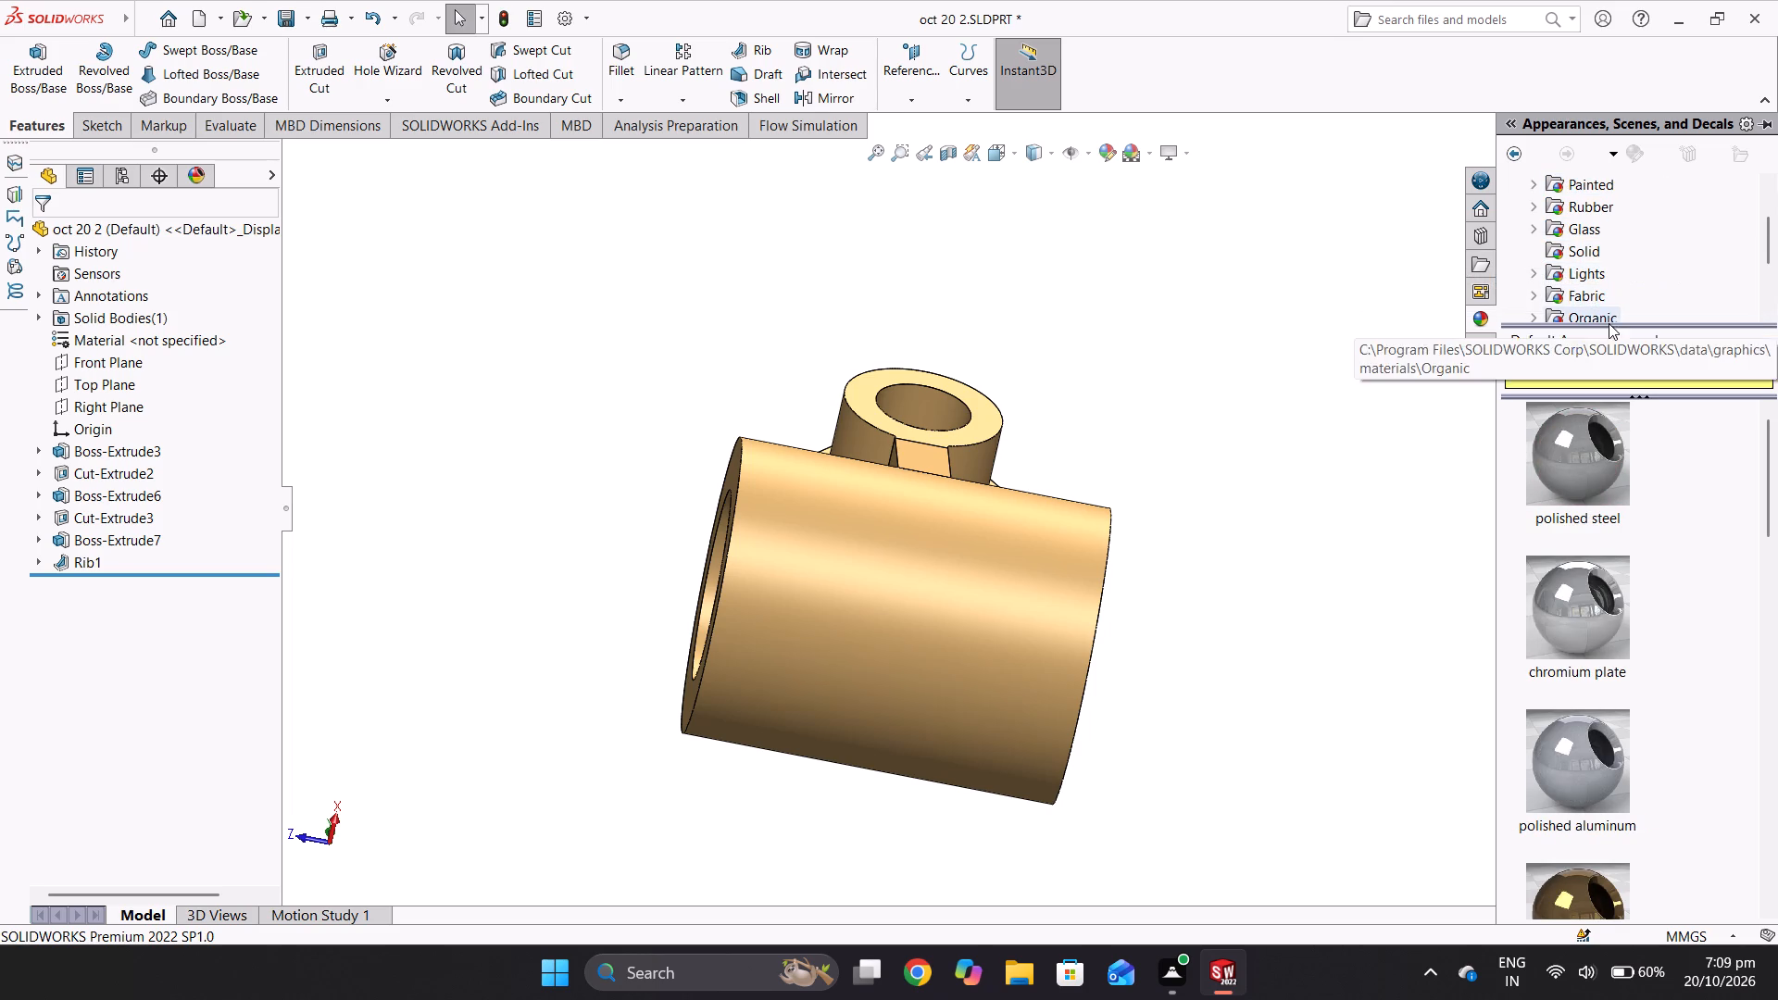
scroll(1599, 274, up, 1)
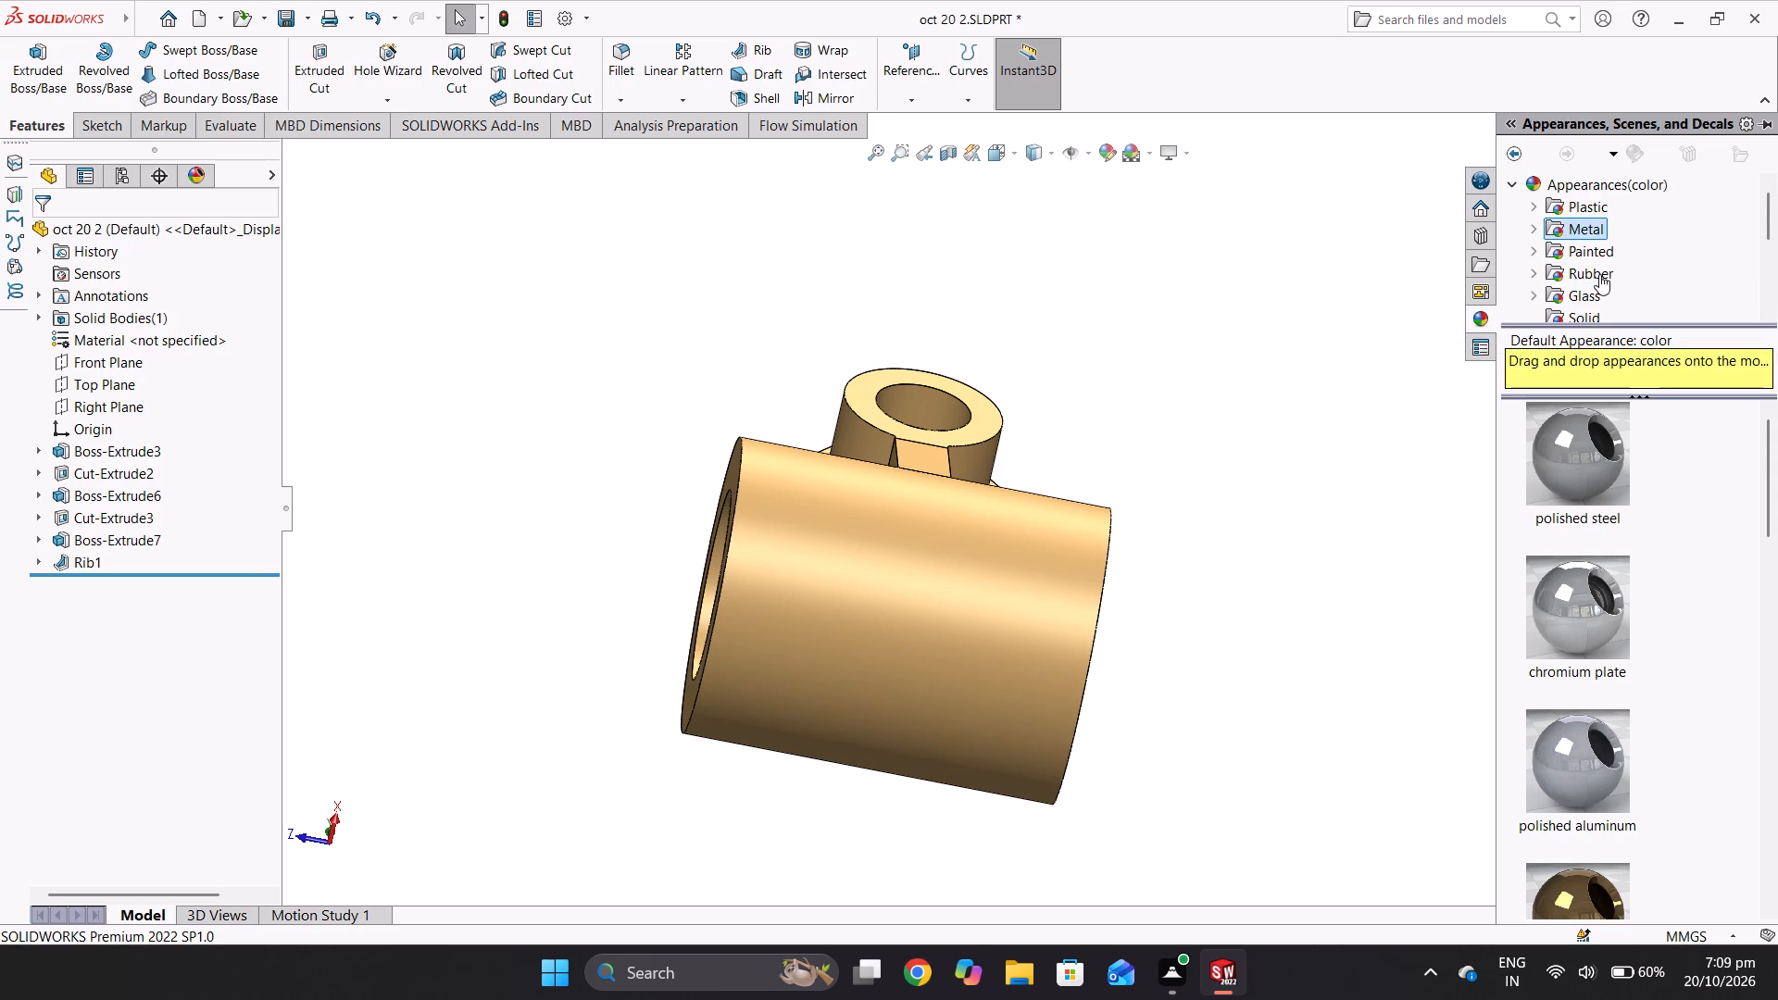
scroll(1599, 274, up, 1)
double_click(1580, 227)
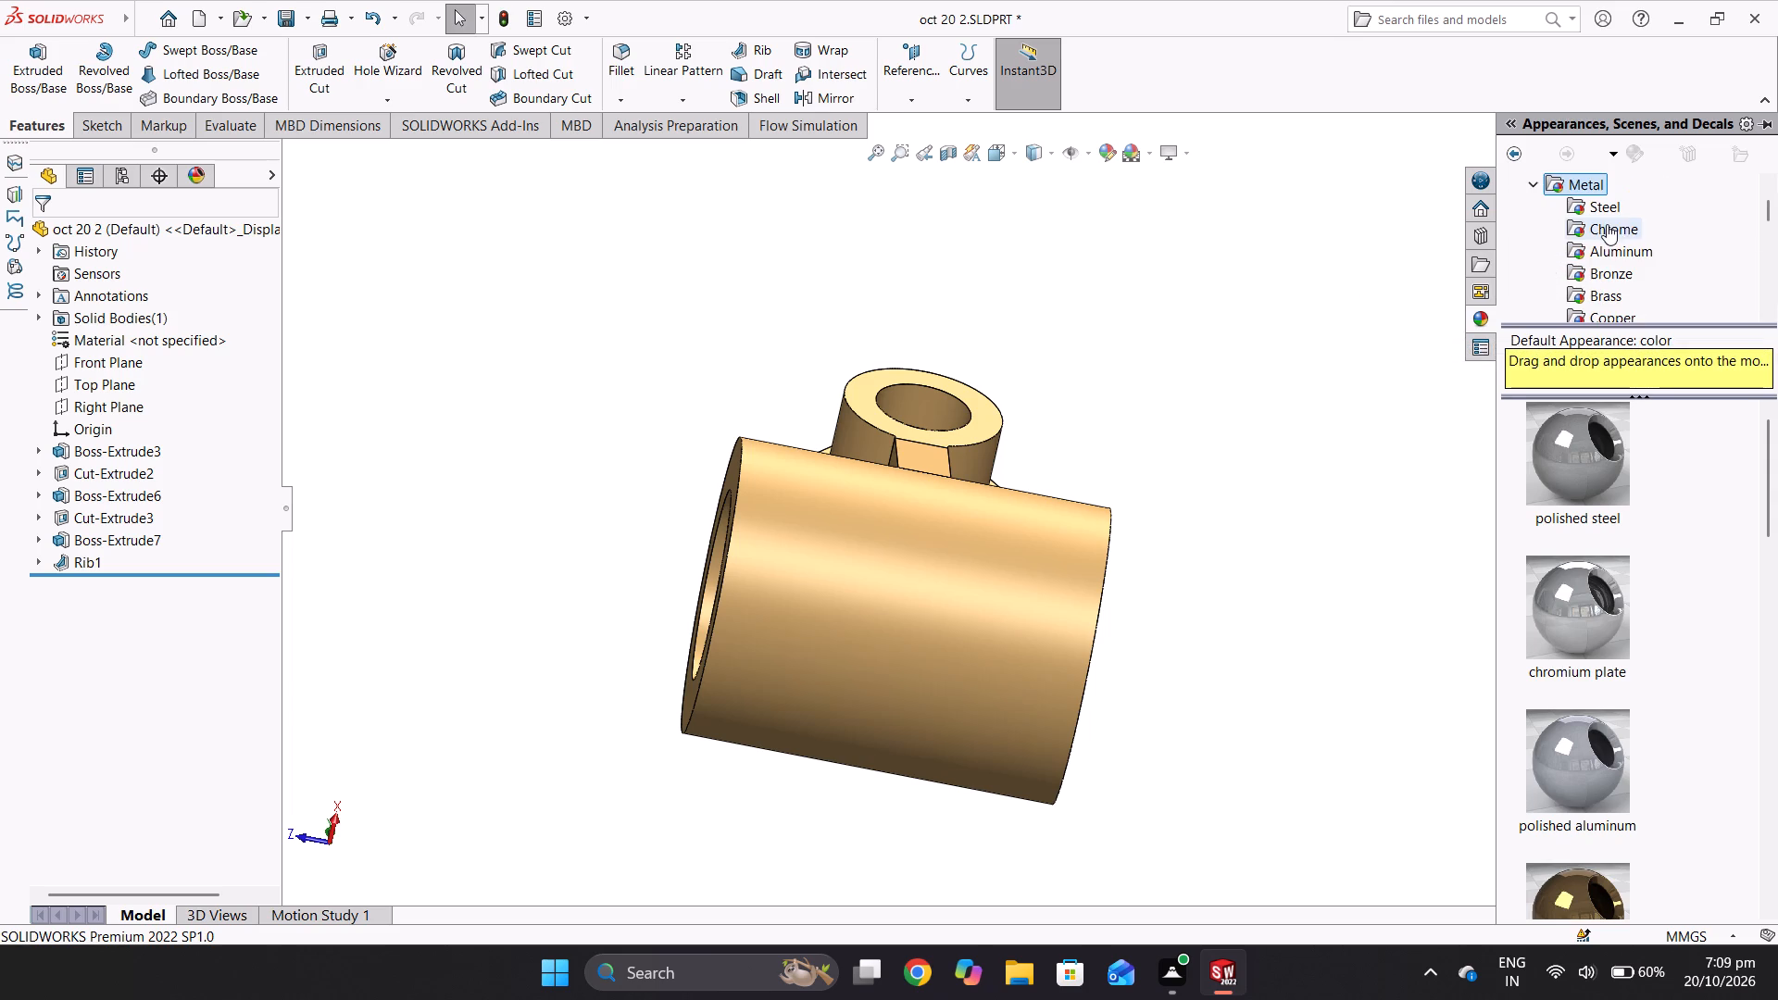
scroll(1634, 231, down, 2)
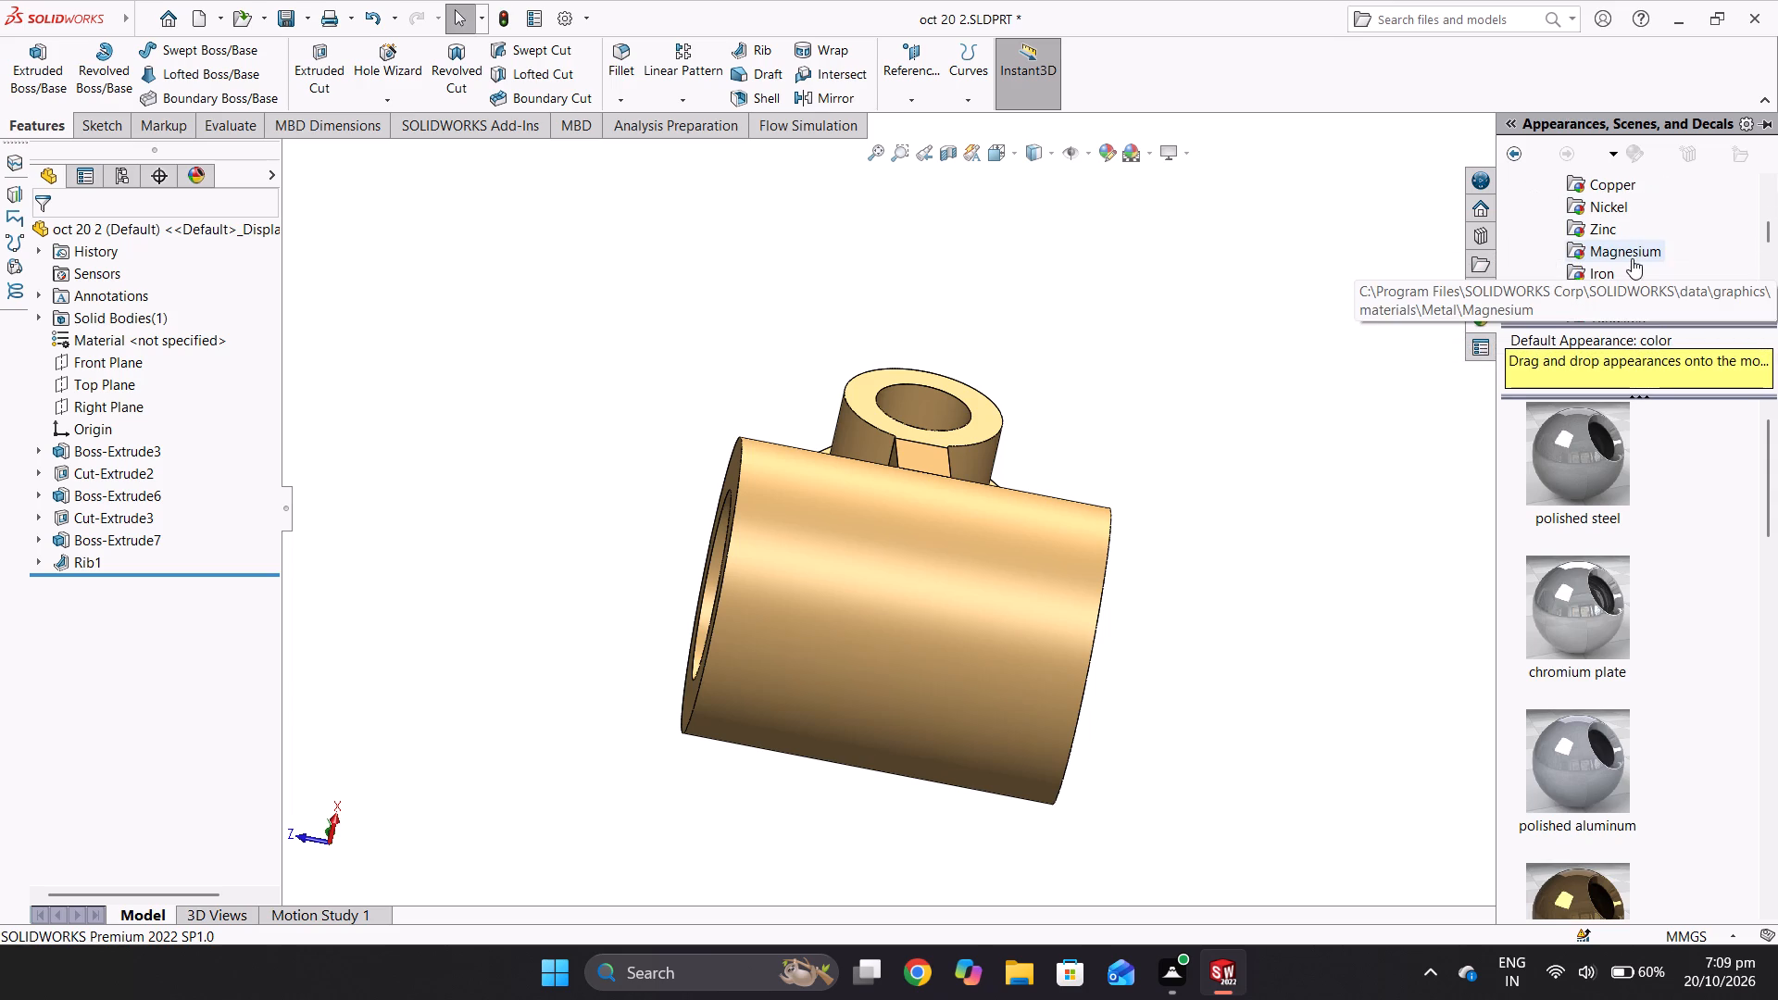
click(1626, 211)
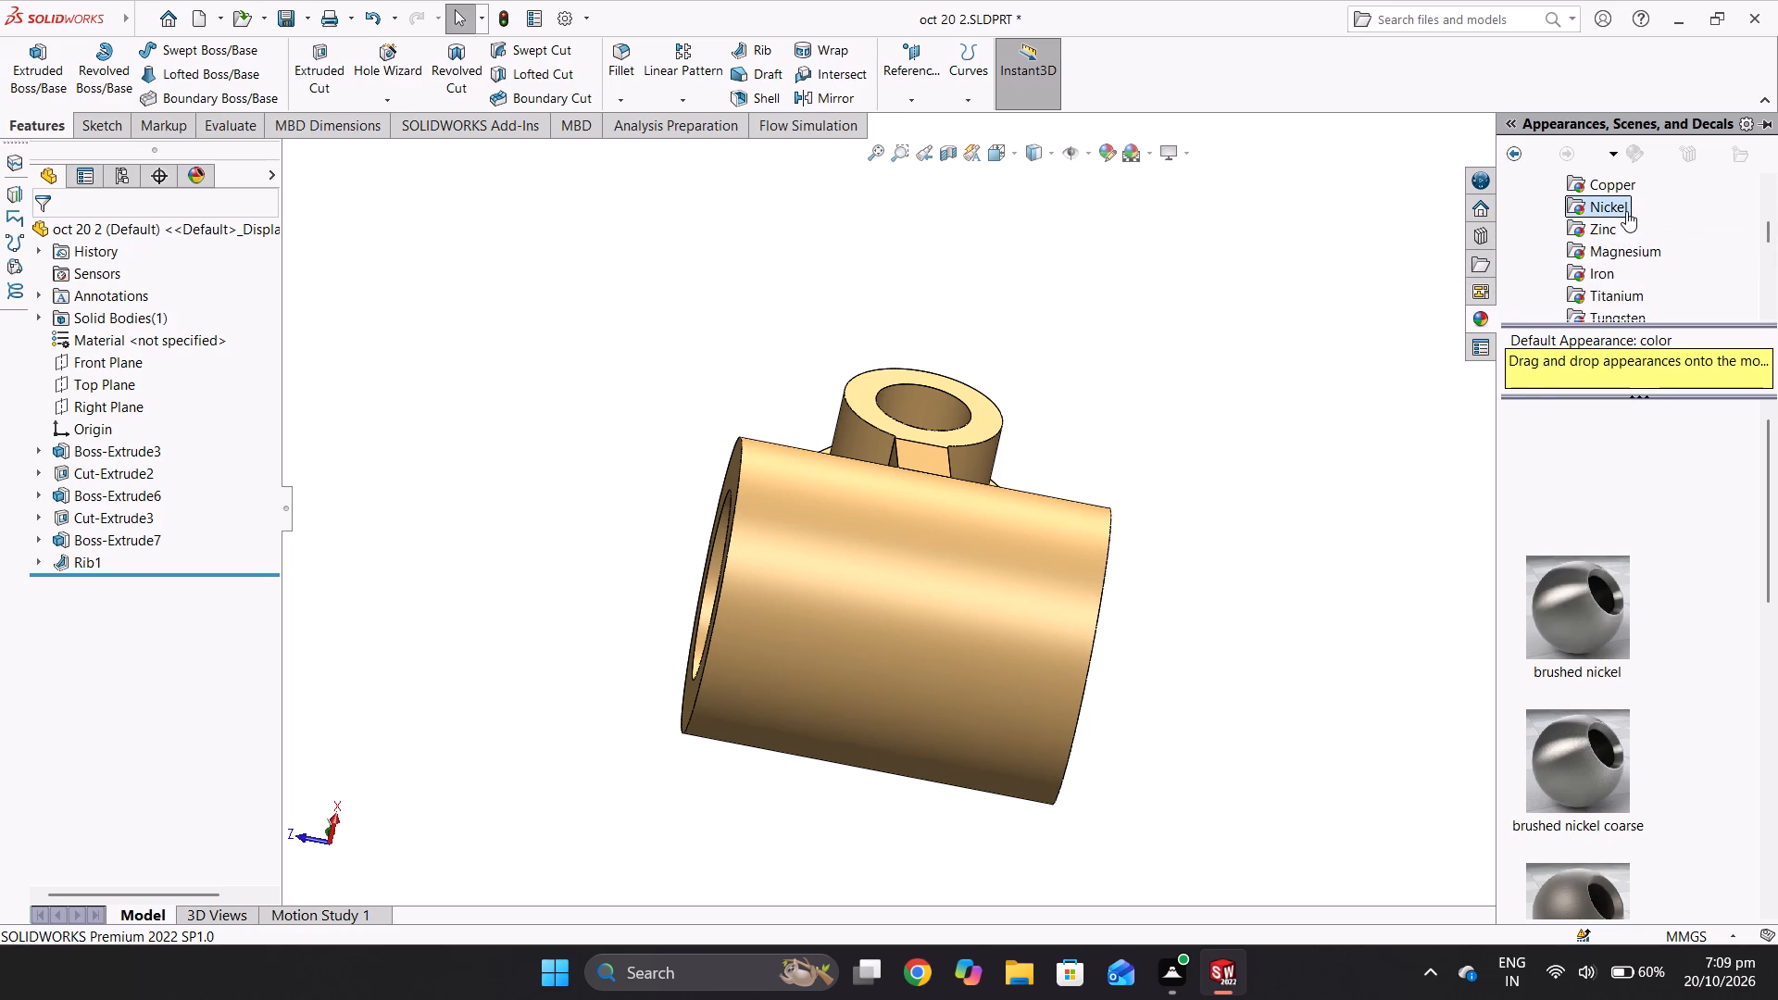
double_click(1625, 211)
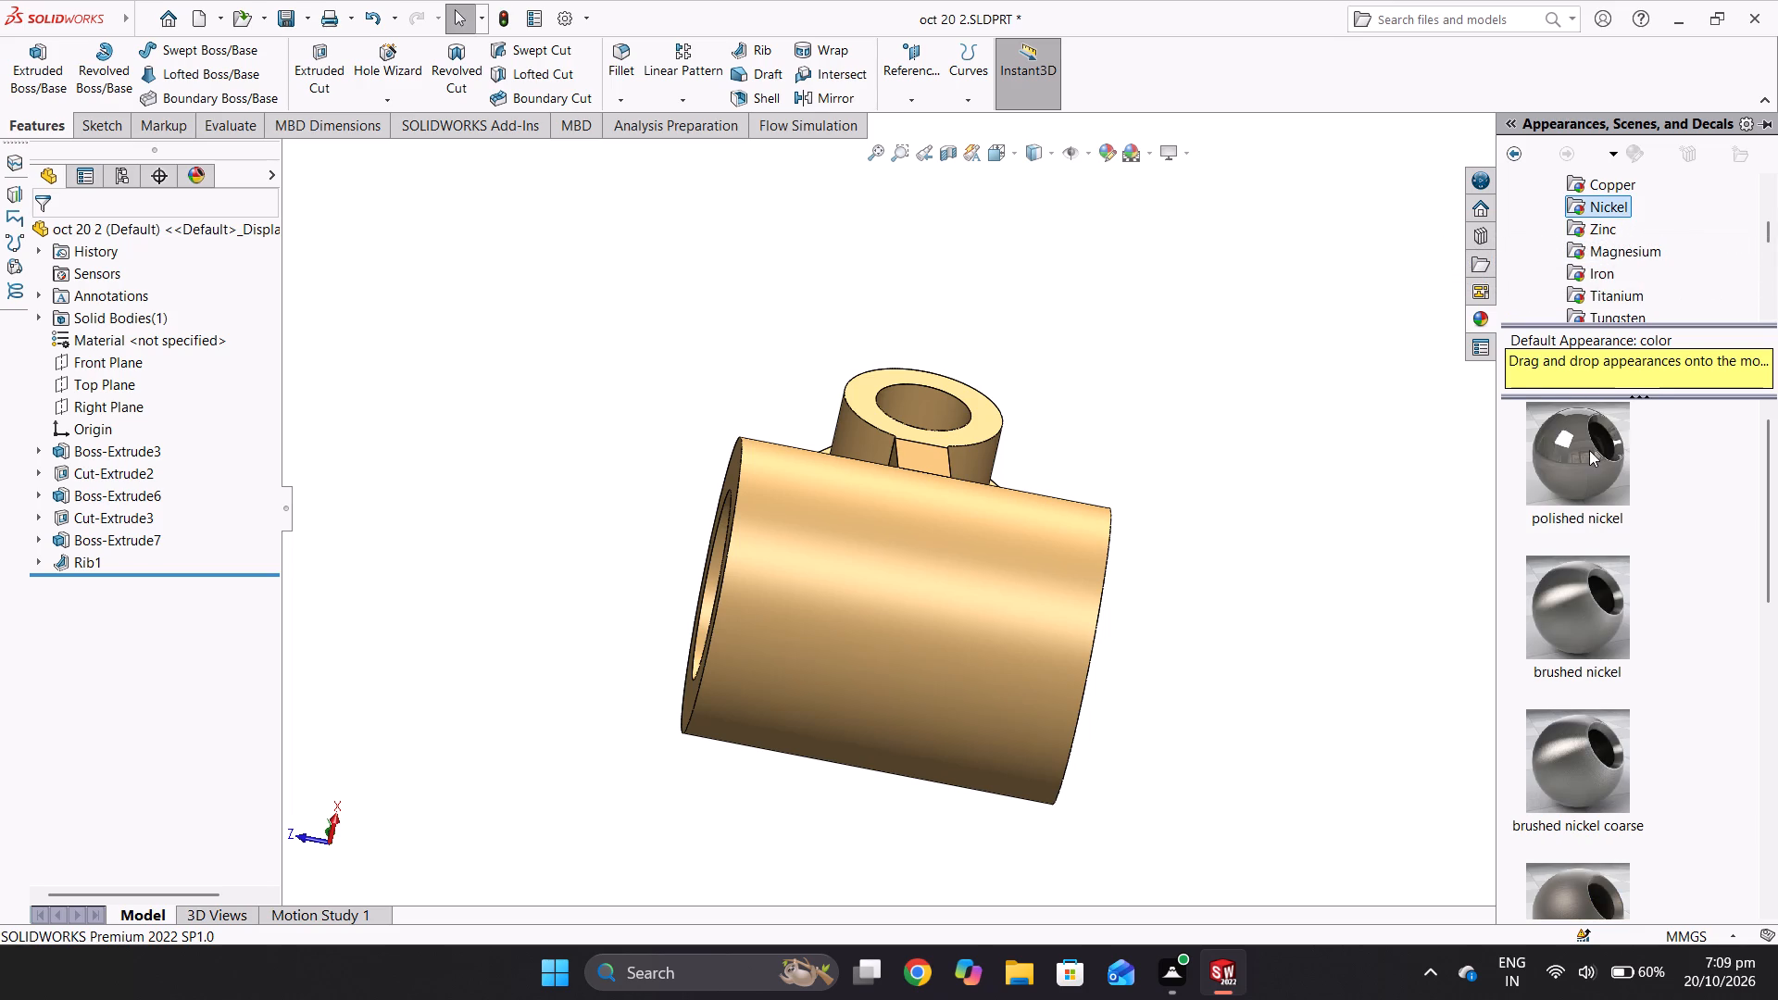
drag(1589, 450, 881, 587)
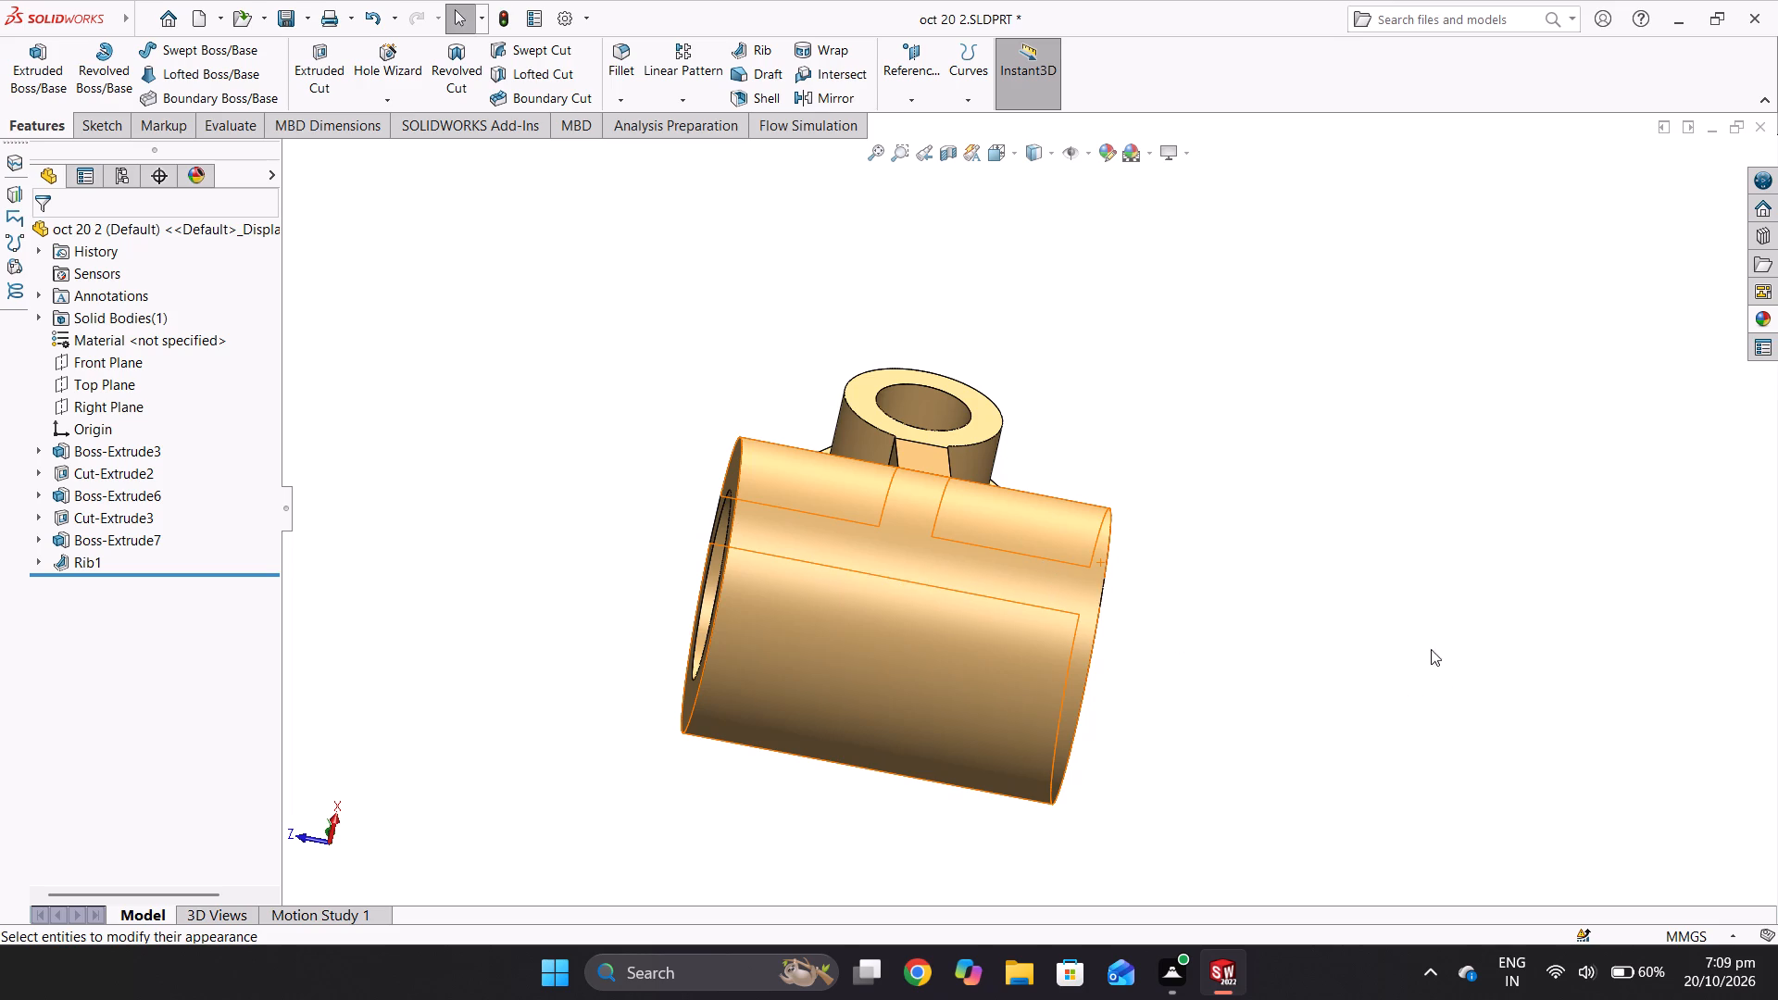
click(1765, 317)
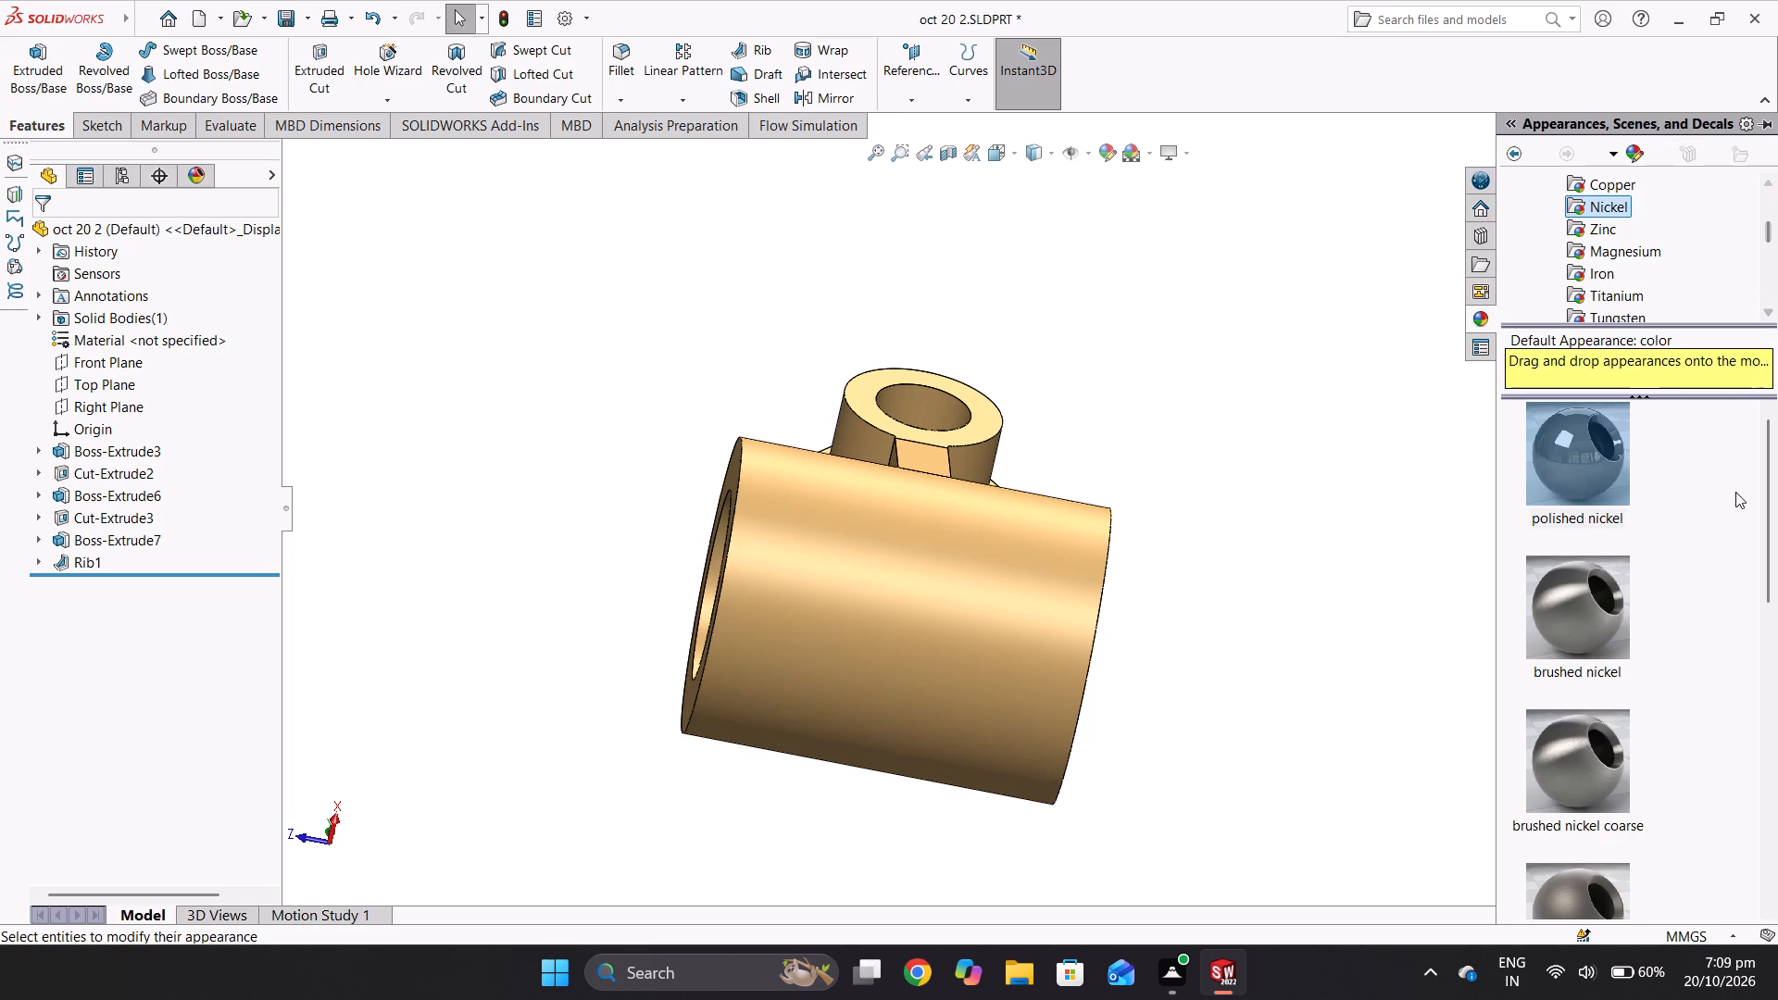
double_click(1606, 606)
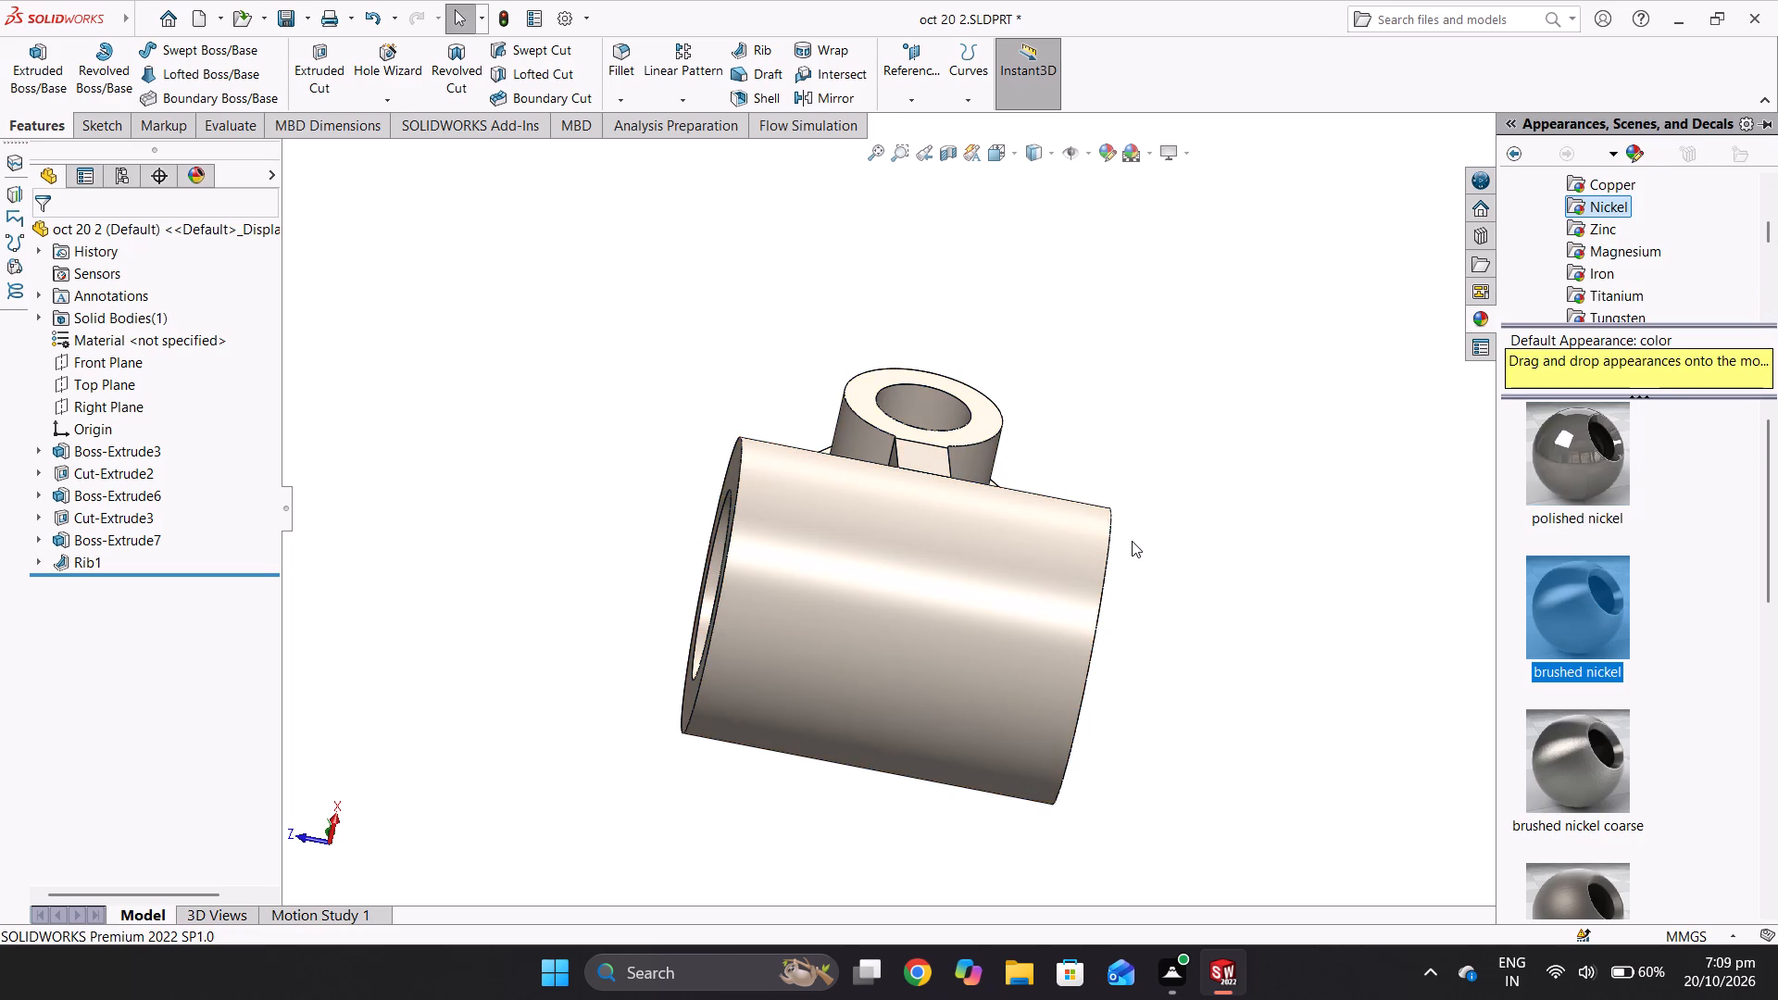
Change the scene behind the part to 3 Point Faded.
middle_drag(1007, 532, 980, 617)
middle_drag(954, 691, 953, 716)
middle_drag(952, 727, 945, 814)
middle_drag(938, 514, 985, 721)
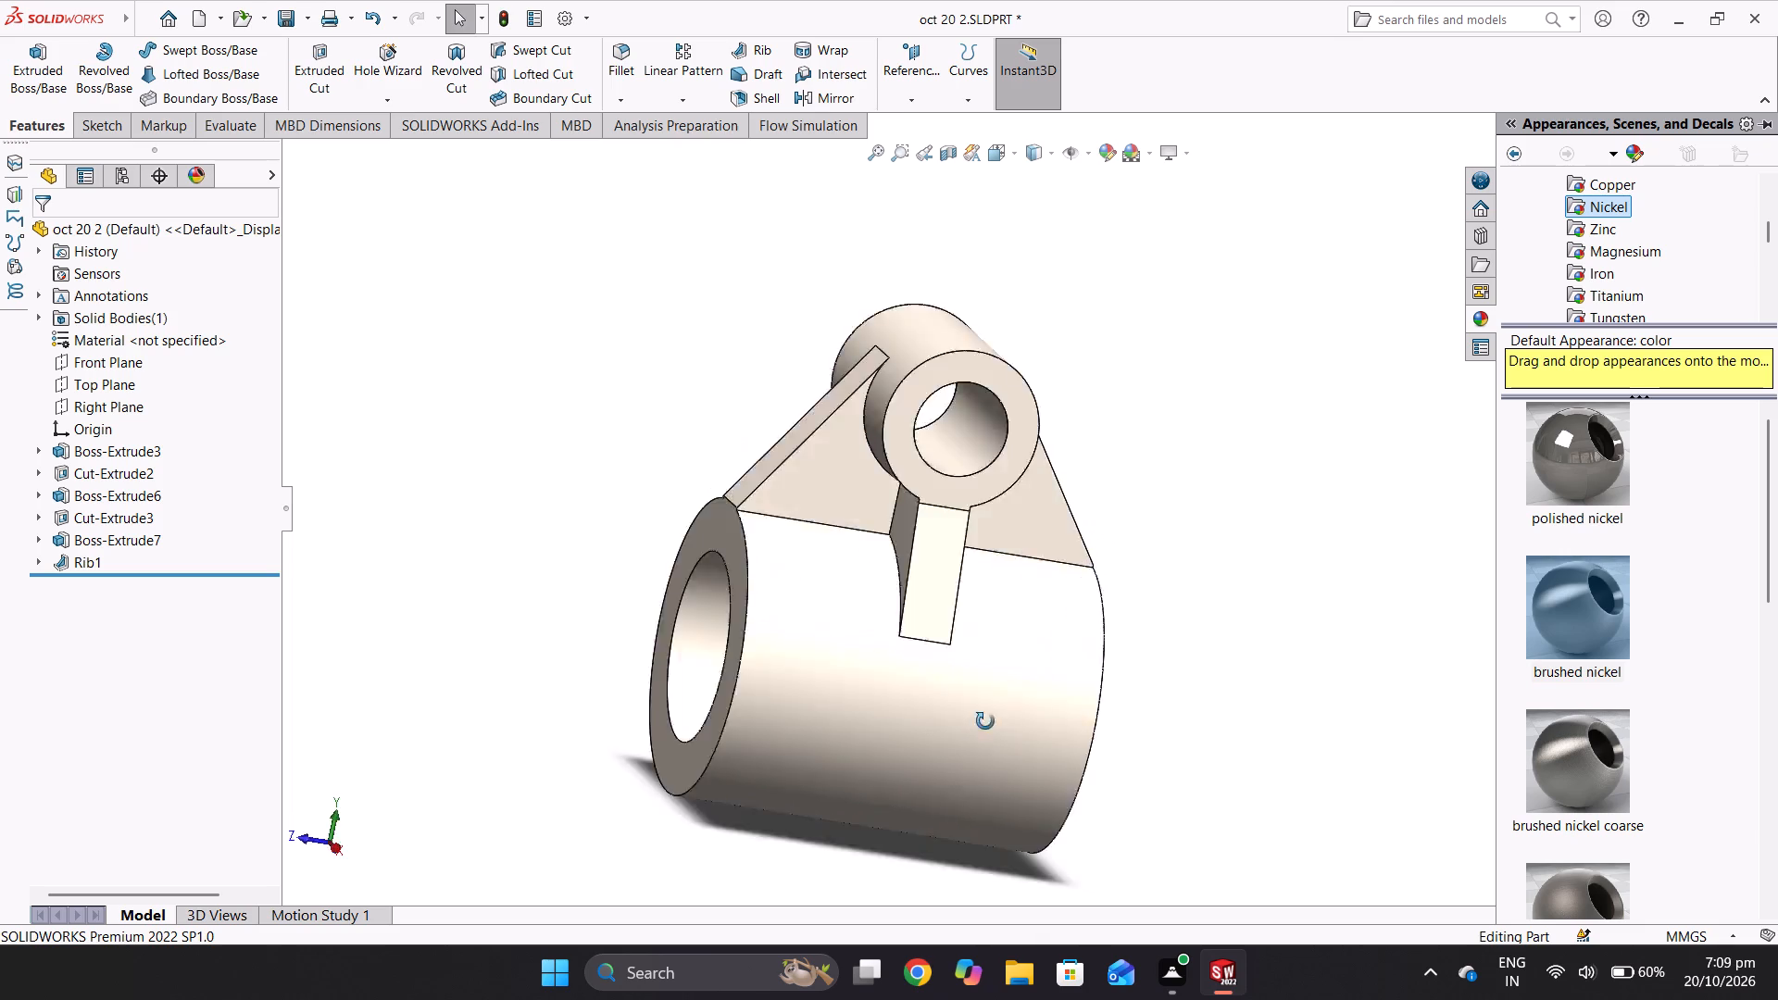
middle_drag(985, 721, 994, 612)
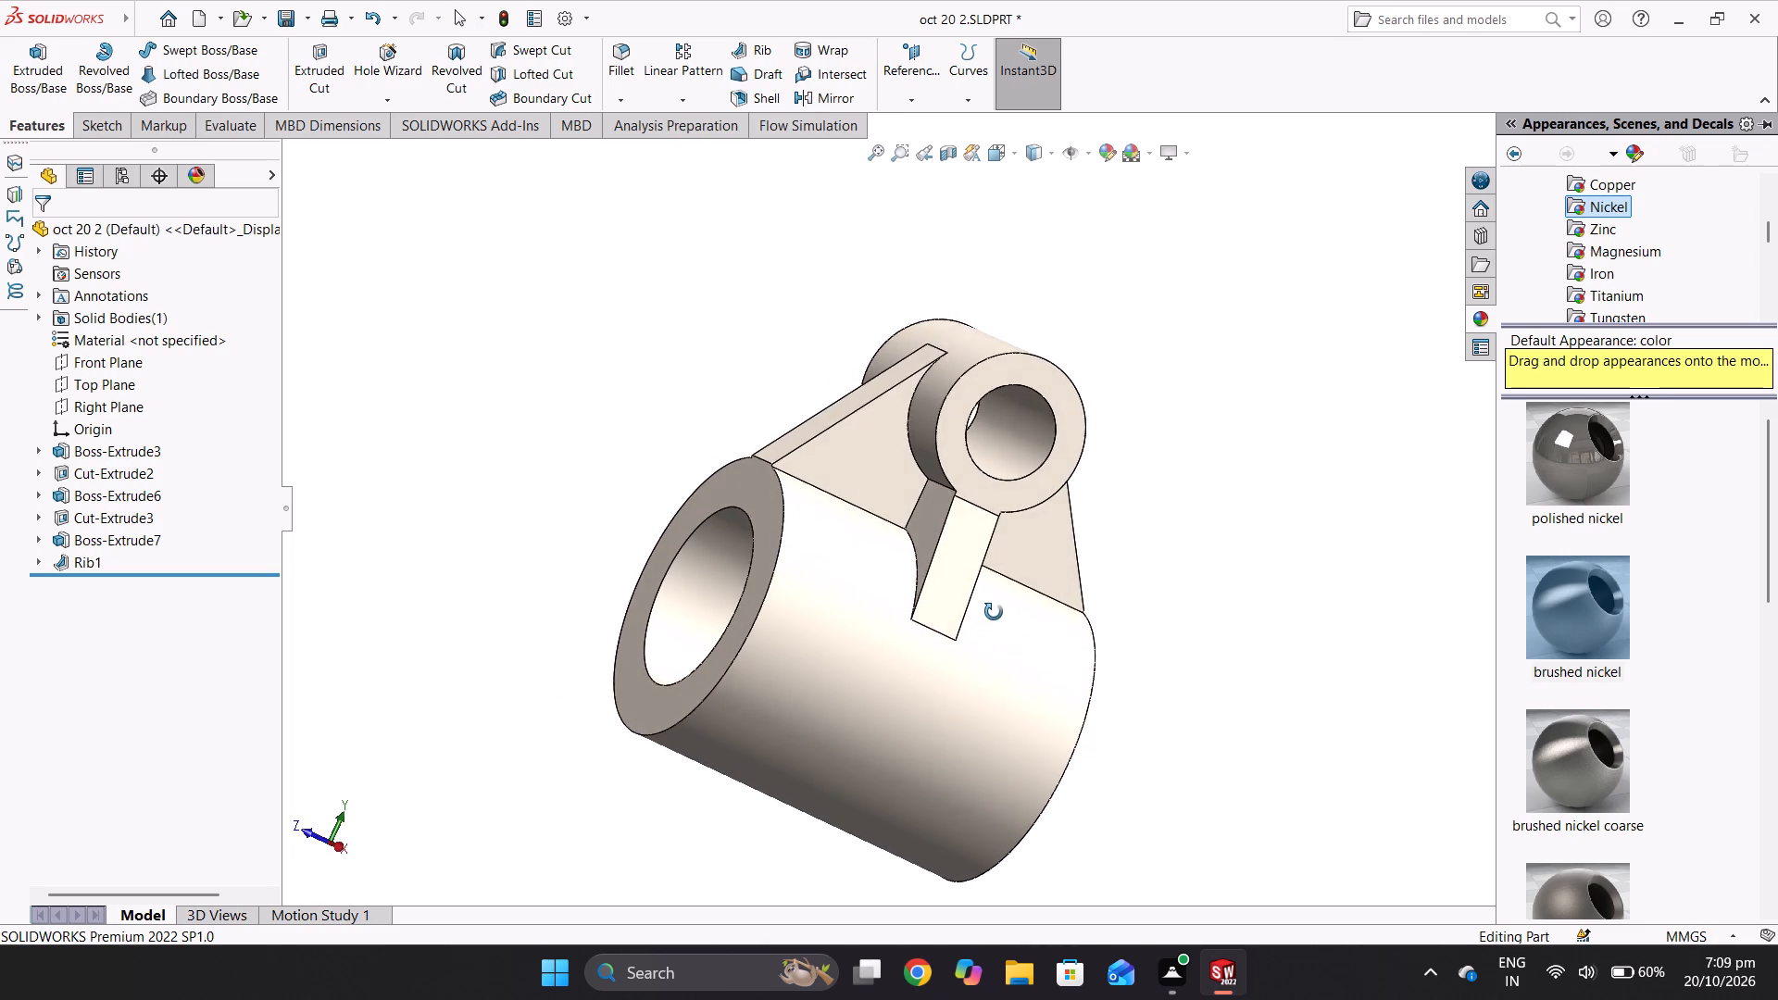
middle_drag(994, 612, 988, 600)
click(1151, 146)
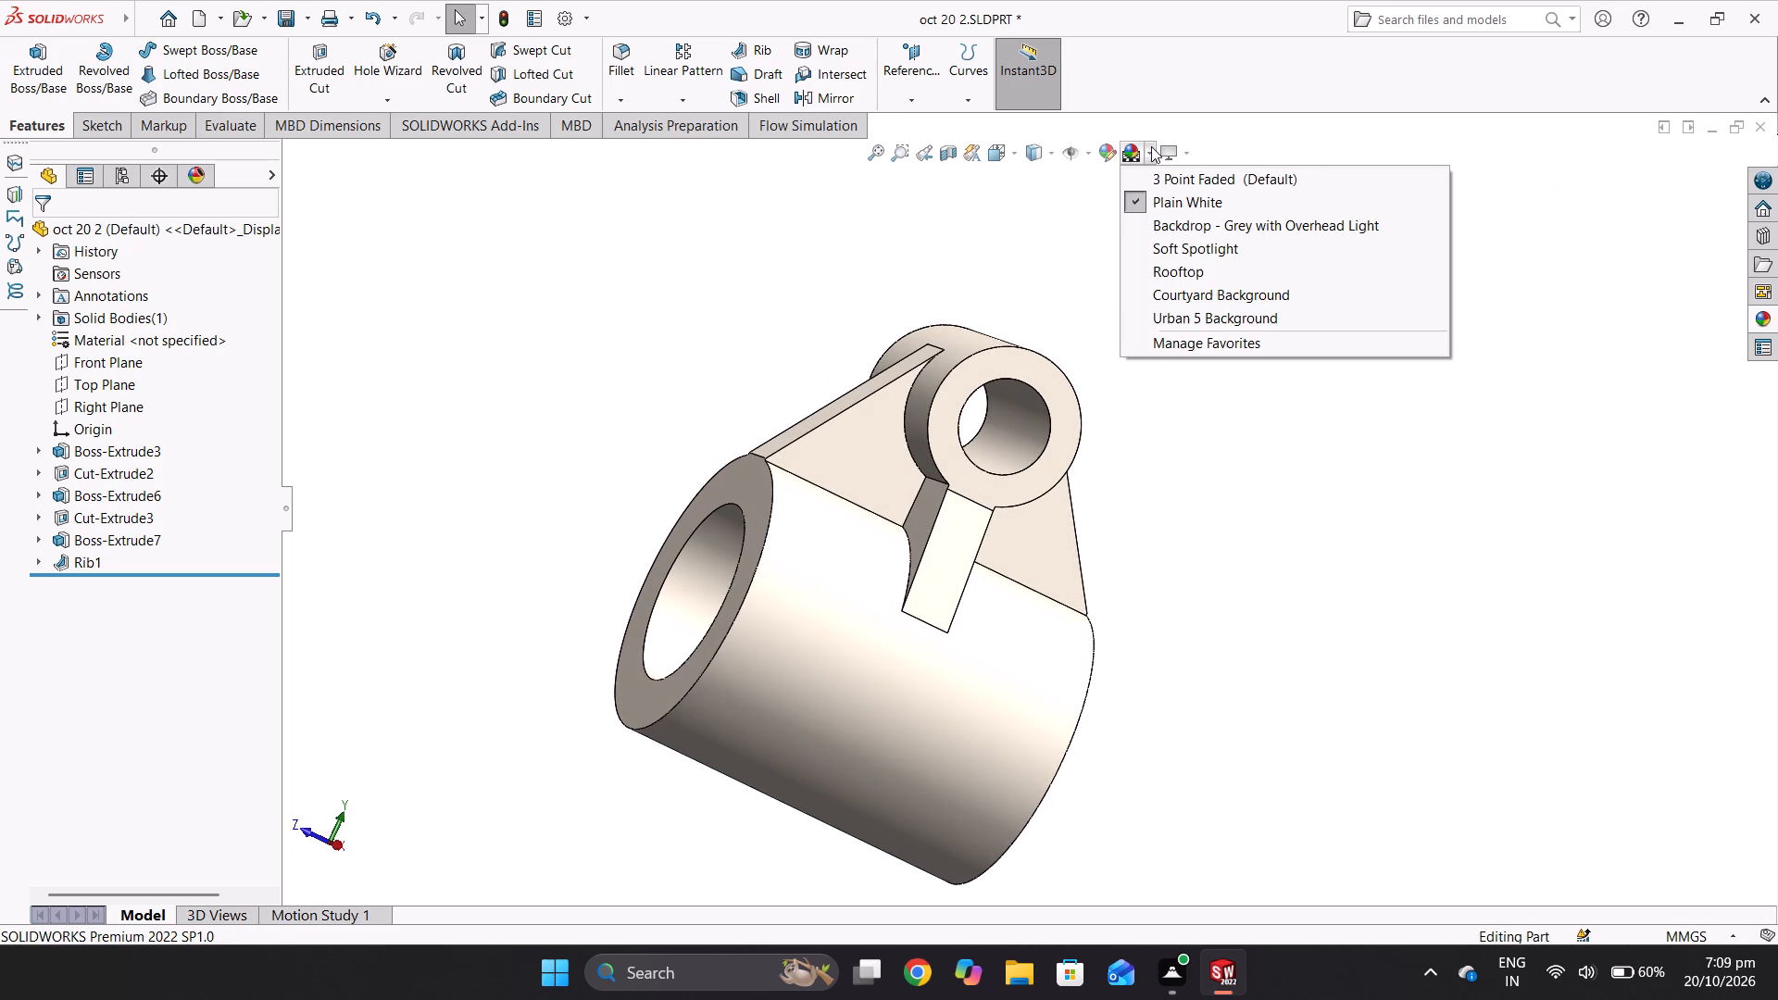
click(1158, 177)
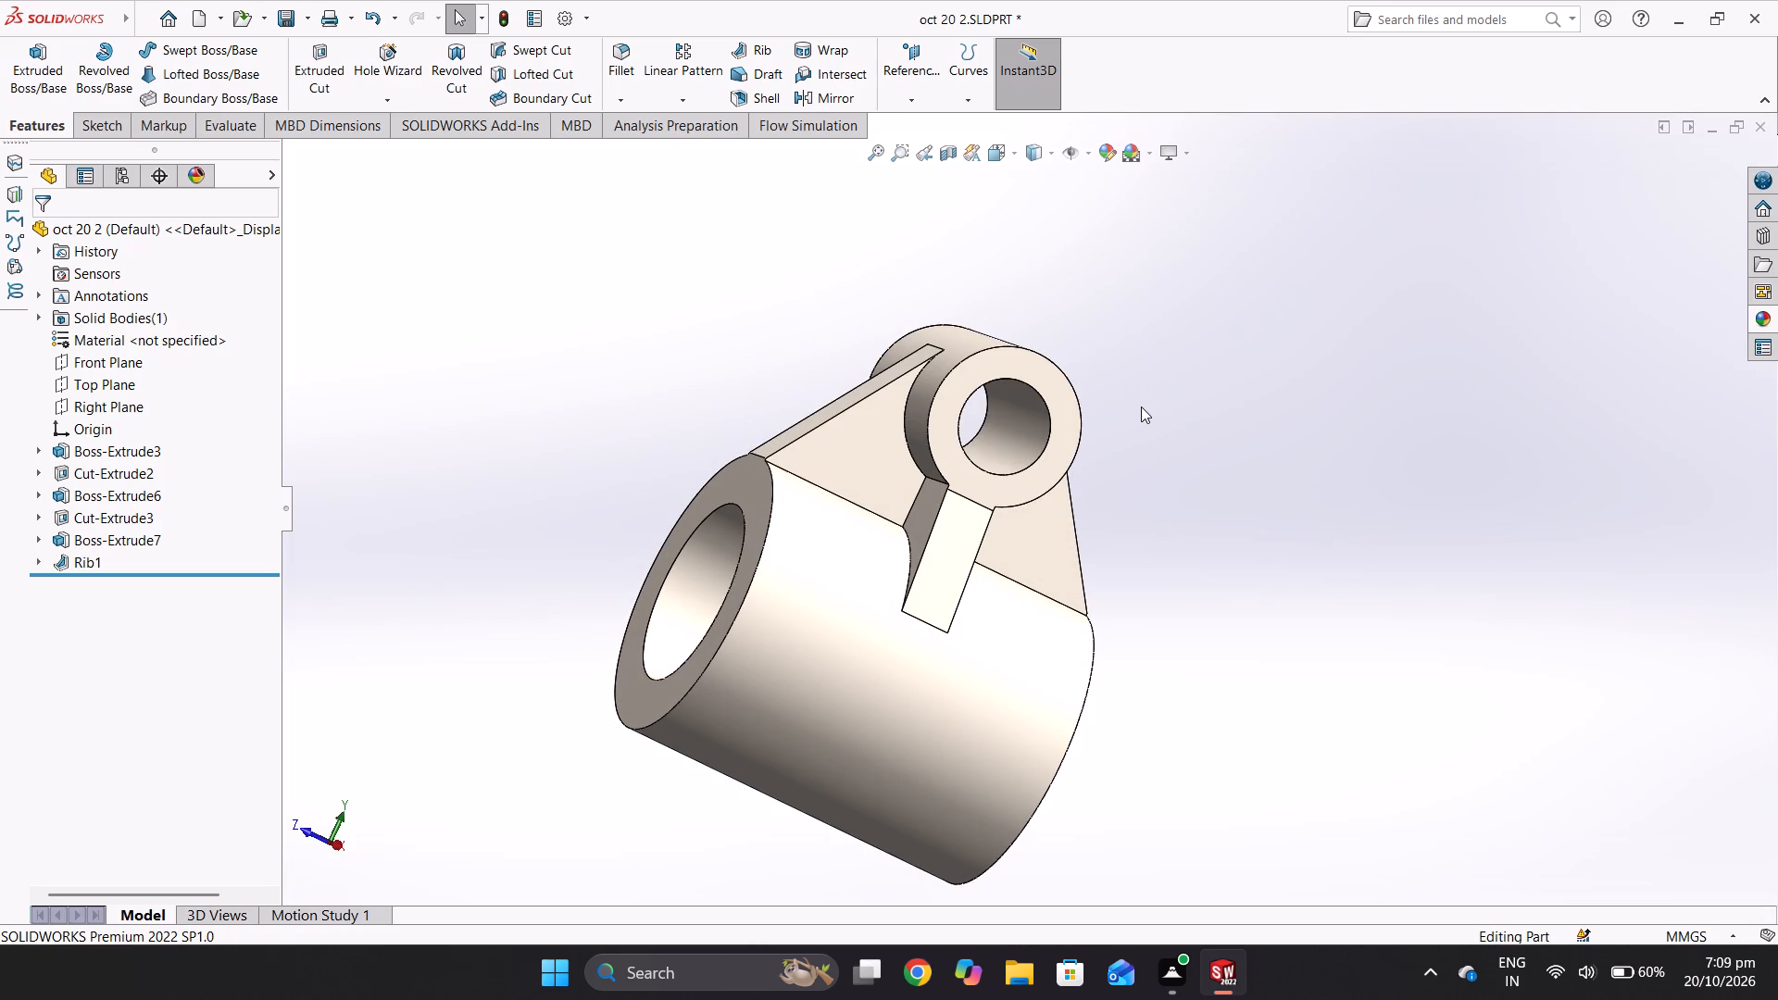
Inspect the nickel-finished part from several sides, including both bored cylinders, the web and the rib.
middle_drag(1141, 406, 790, 289)
middle_drag(953, 370, 847, 279)
middle_drag(1110, 340, 924, 552)
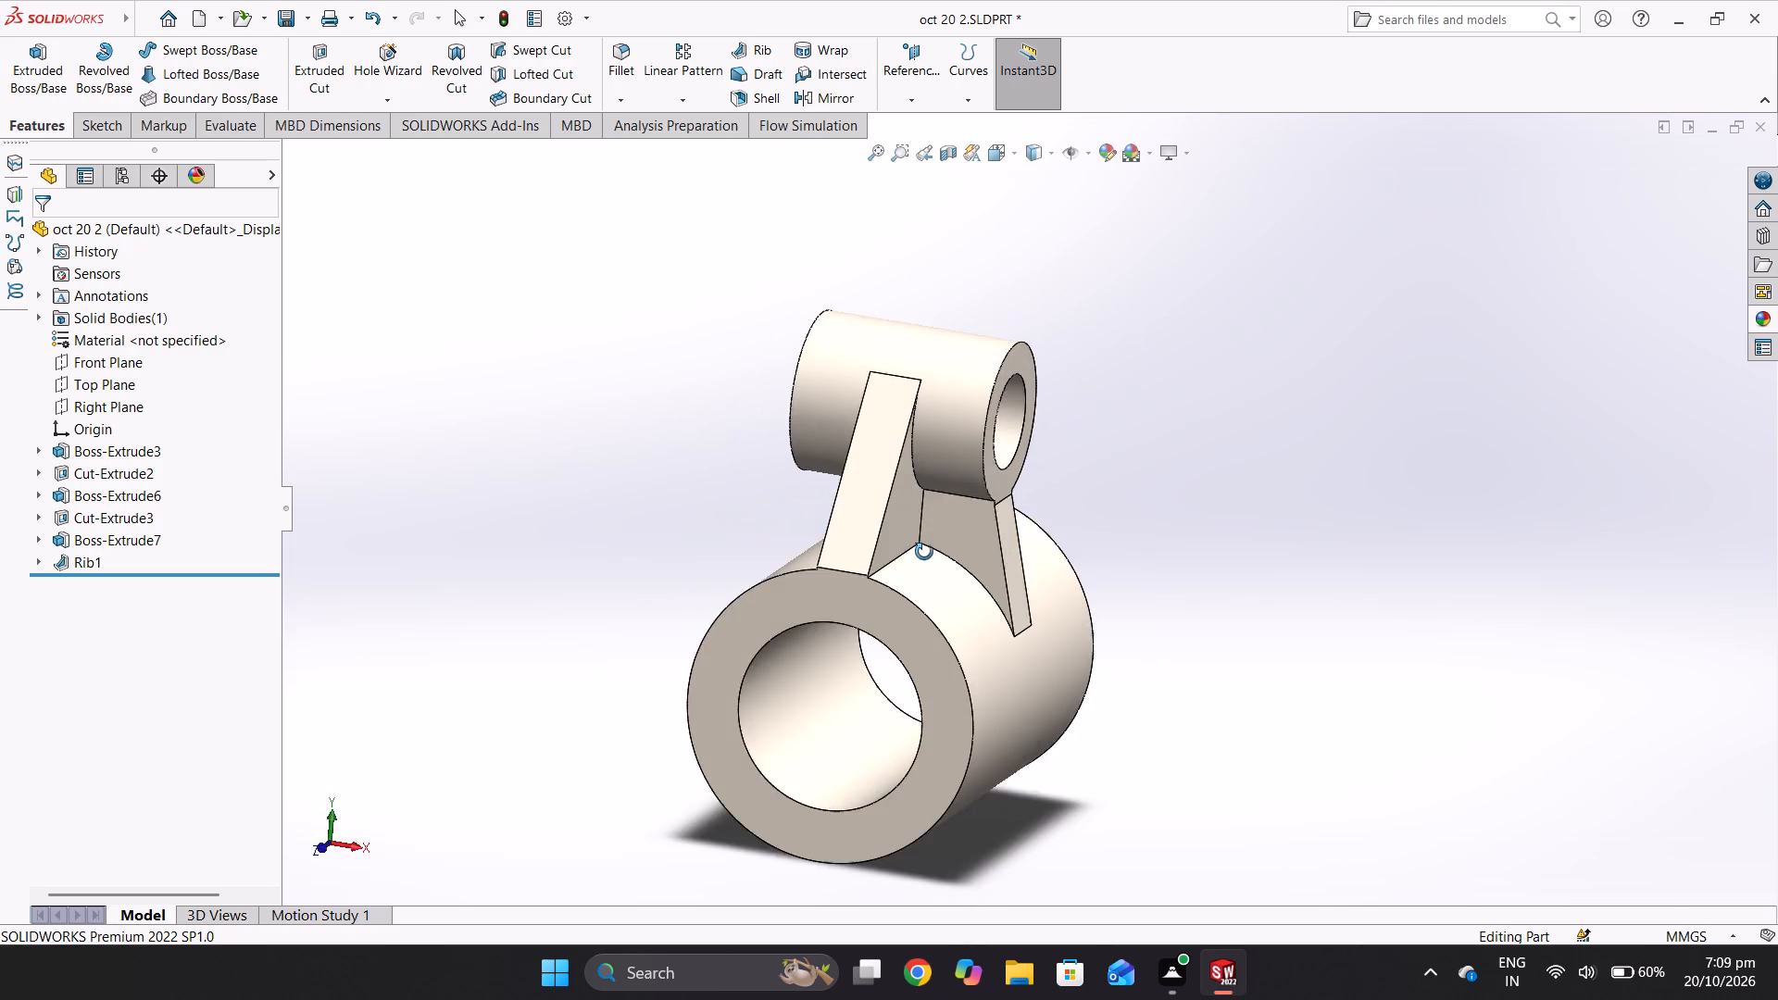
middle_drag(924, 552, 904, 489)
scroll(945, 521, down, 2)
scroll(941, 532, up, 3)
middle_drag(941, 532, 1131, 459)
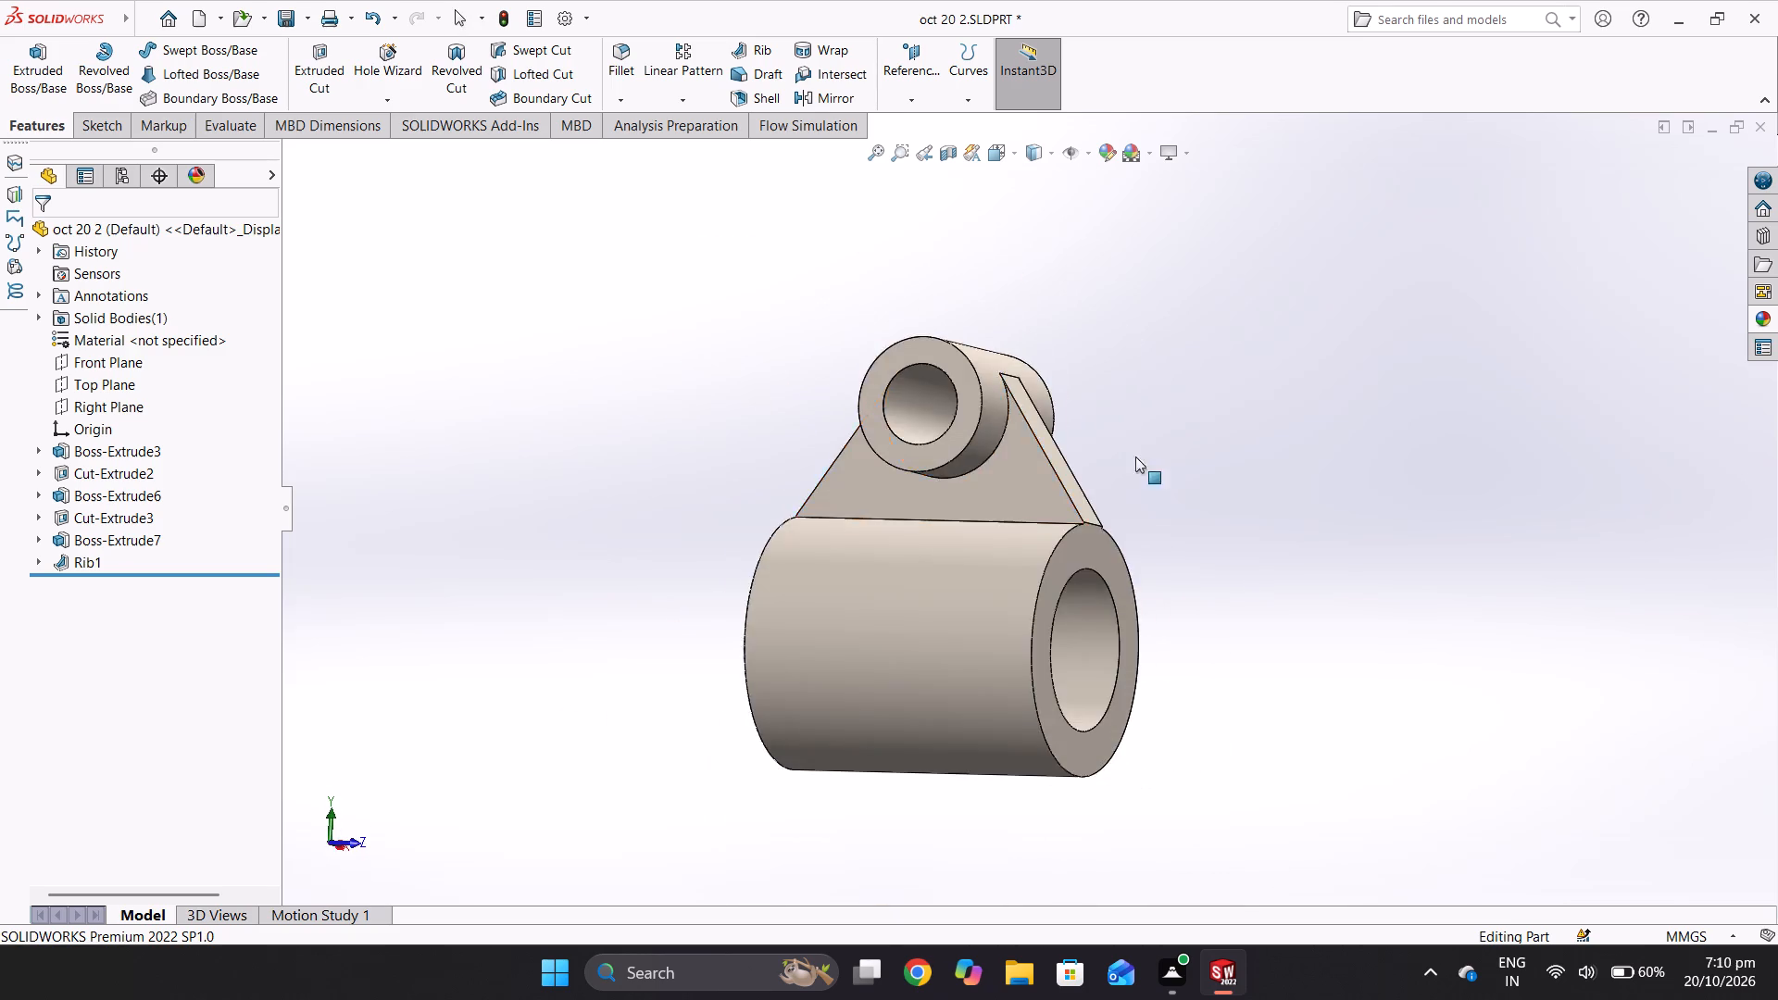
middle_drag(936, 536, 1114, 558)
middle_drag(1007, 536, 1159, 598)
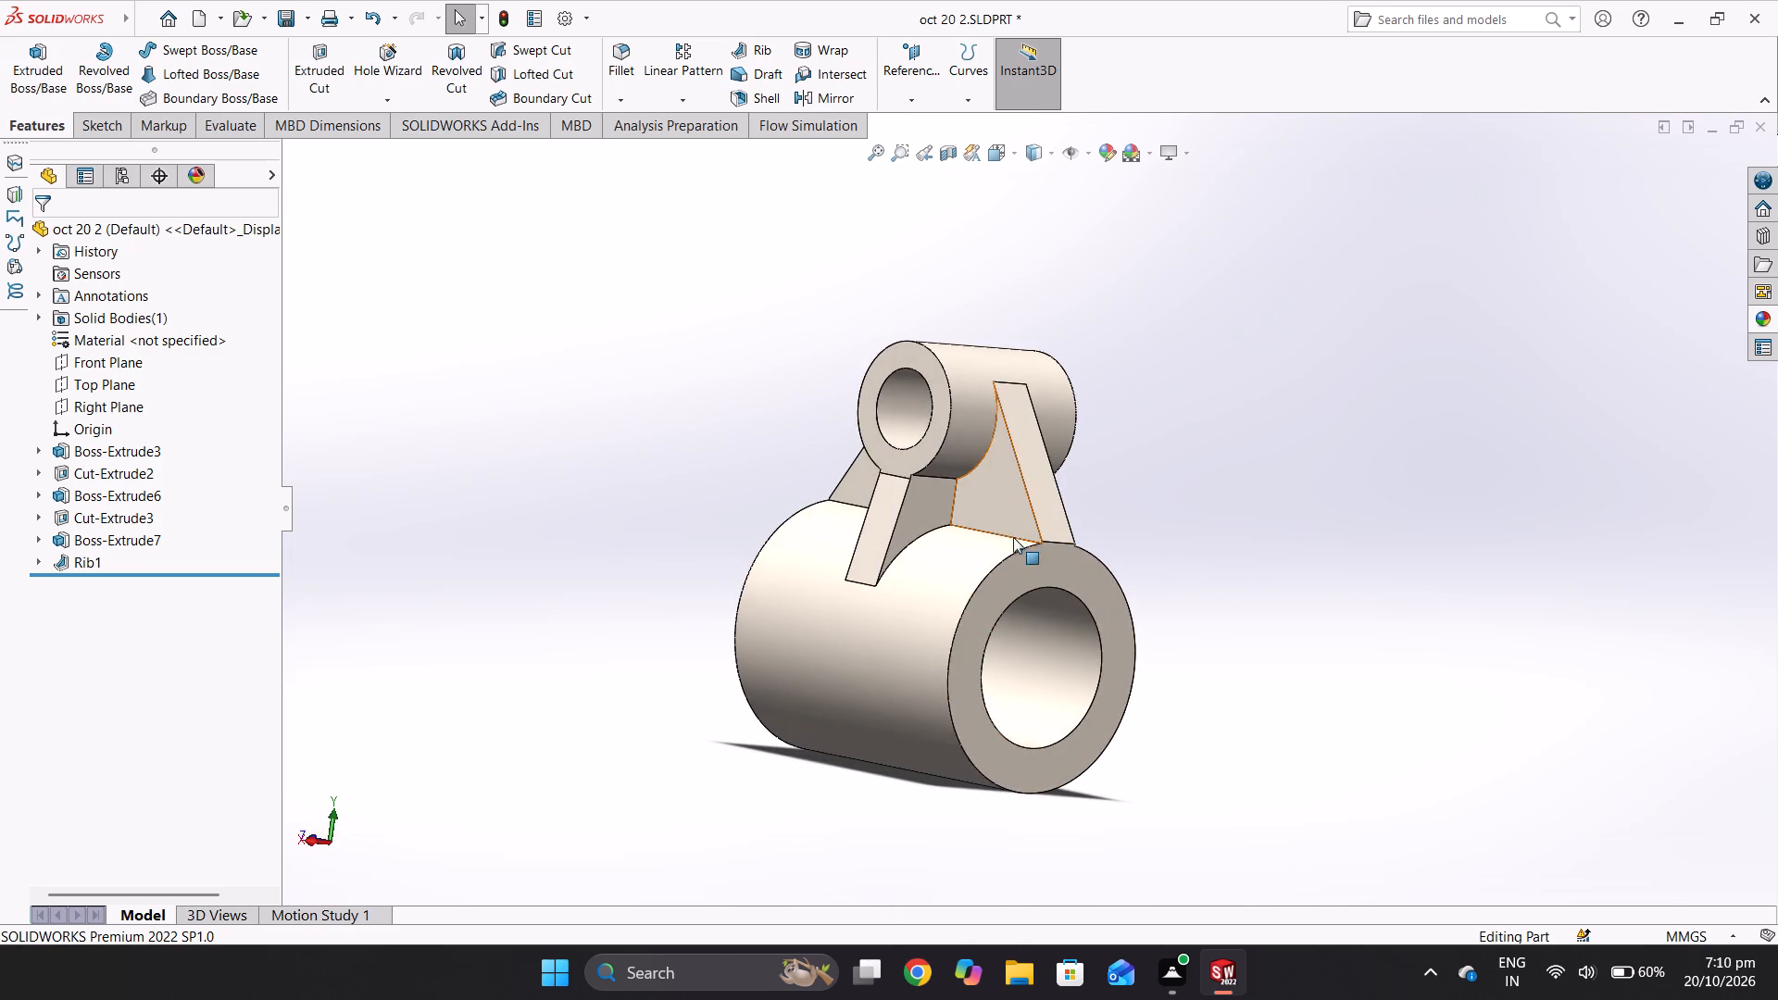
middle_drag(1022, 548, 1220, 681)
middle_drag(962, 562, 1091, 655)
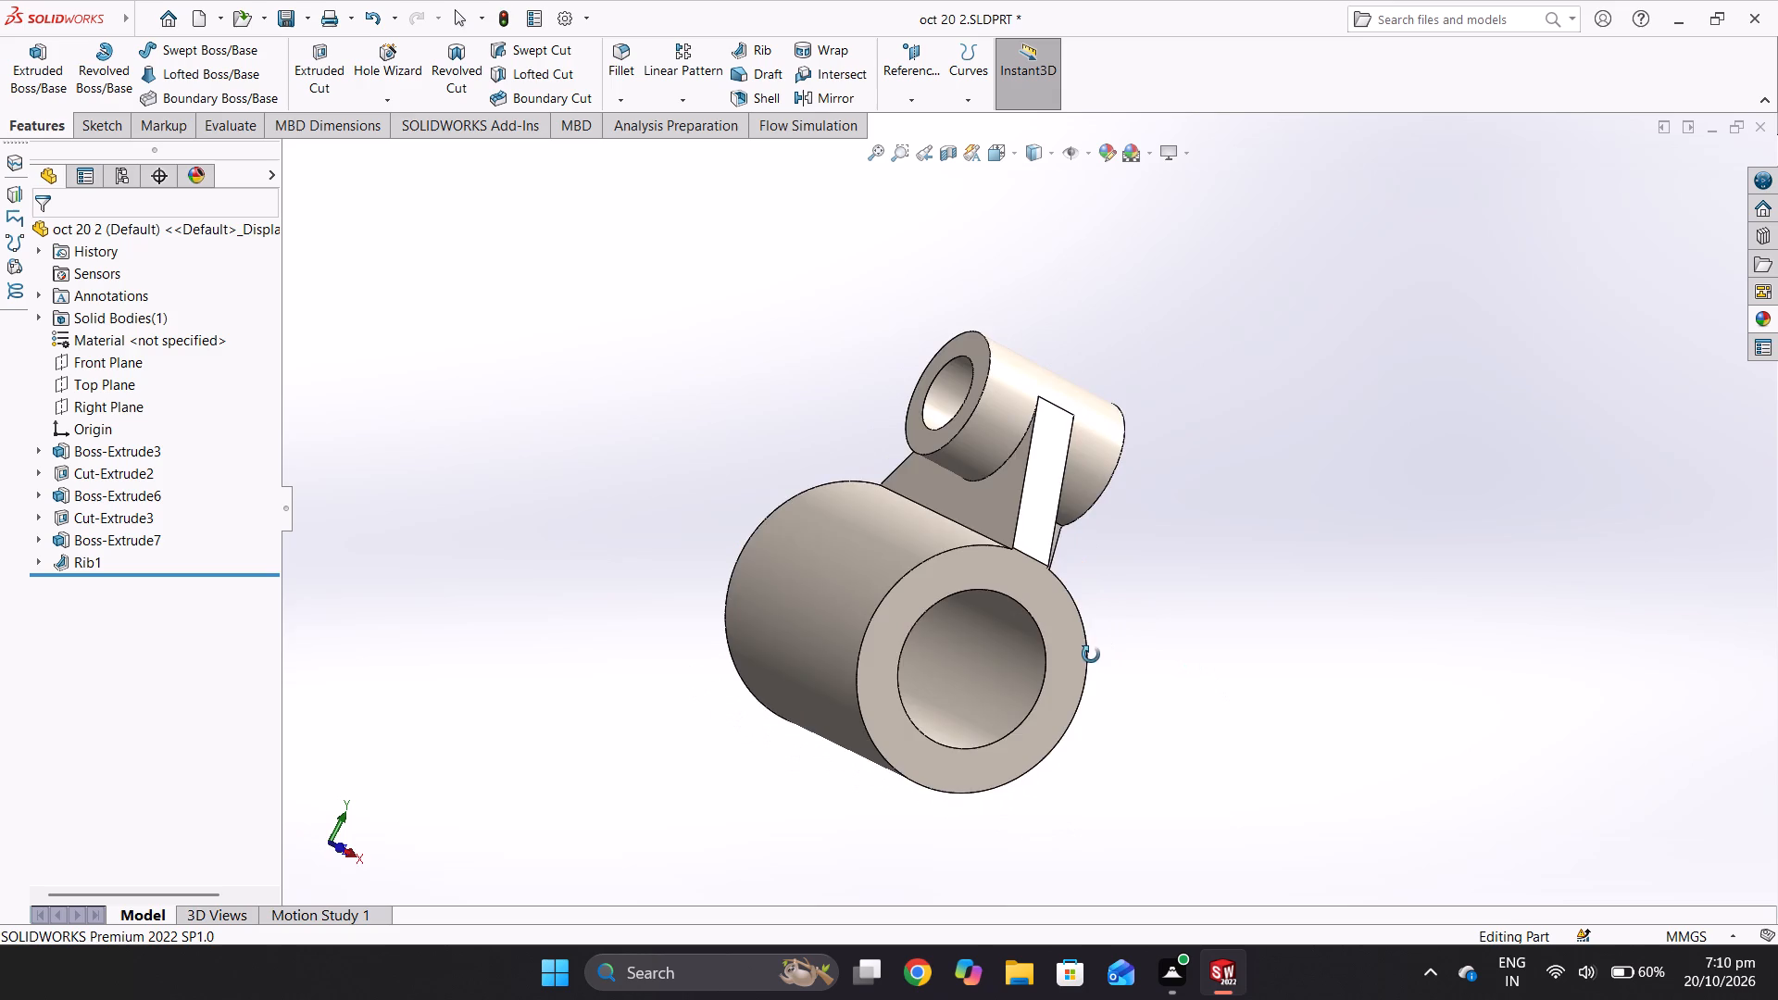
middle_drag(1091, 655, 1031, 576)
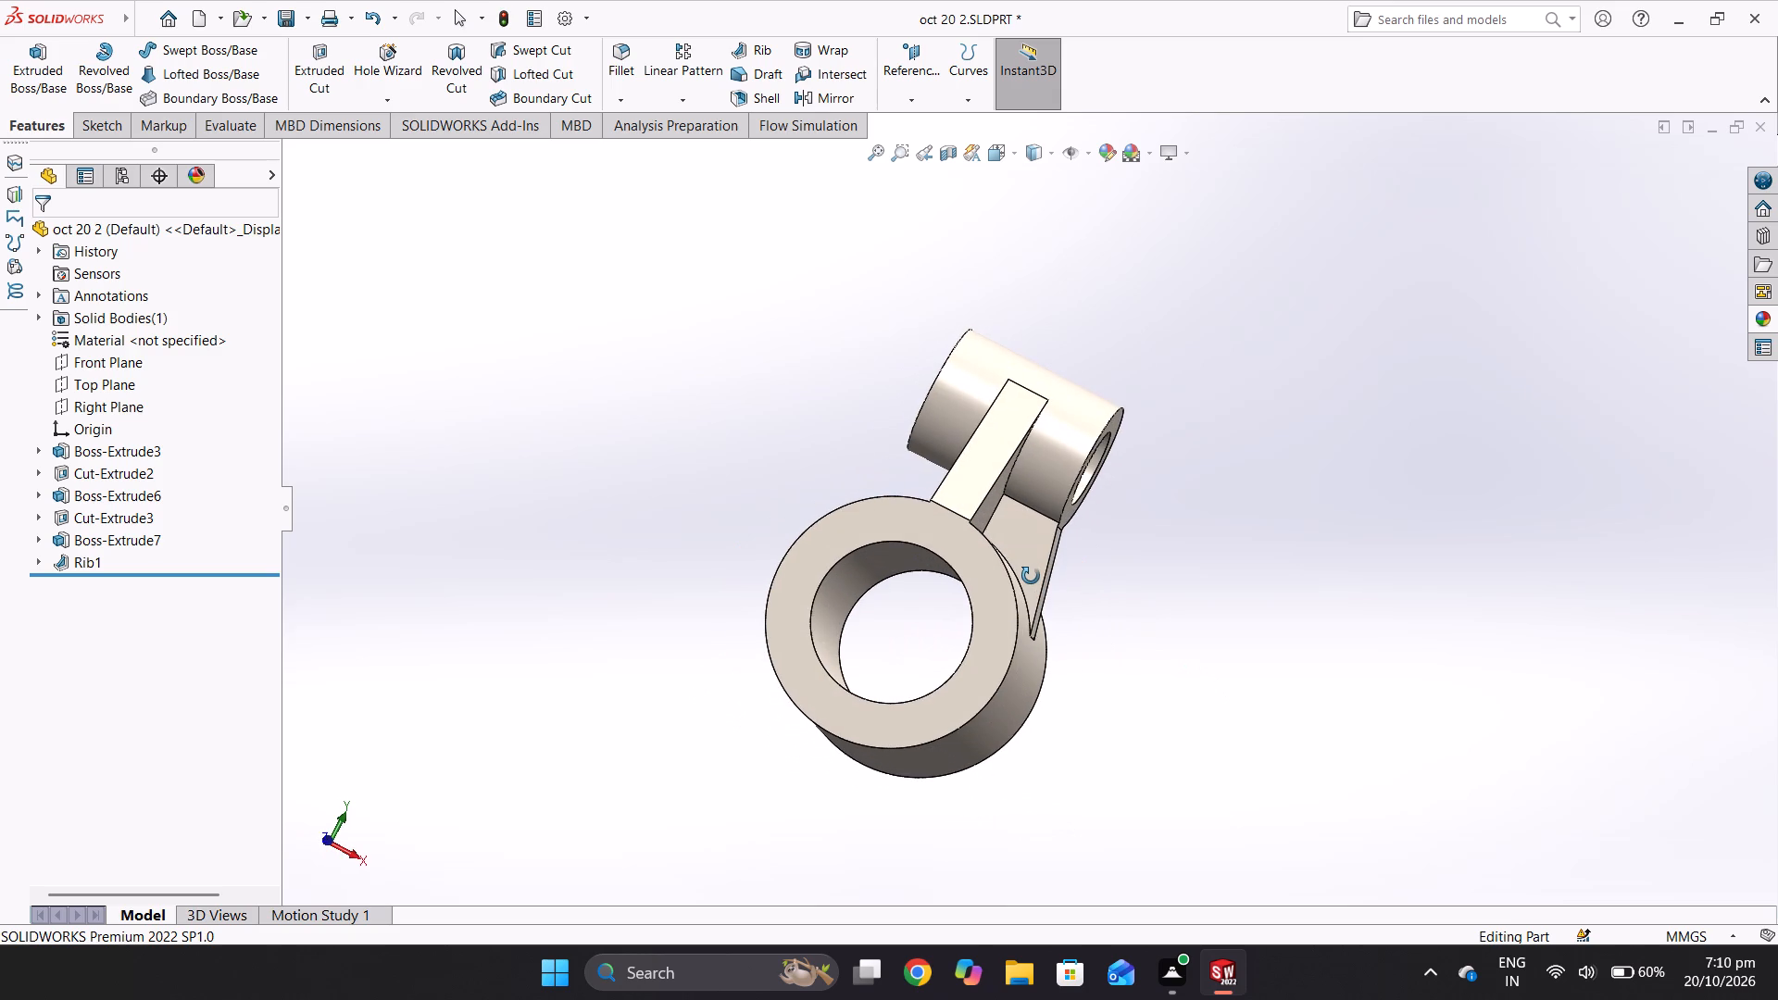
middle_drag(1031, 576, 1308, 669)
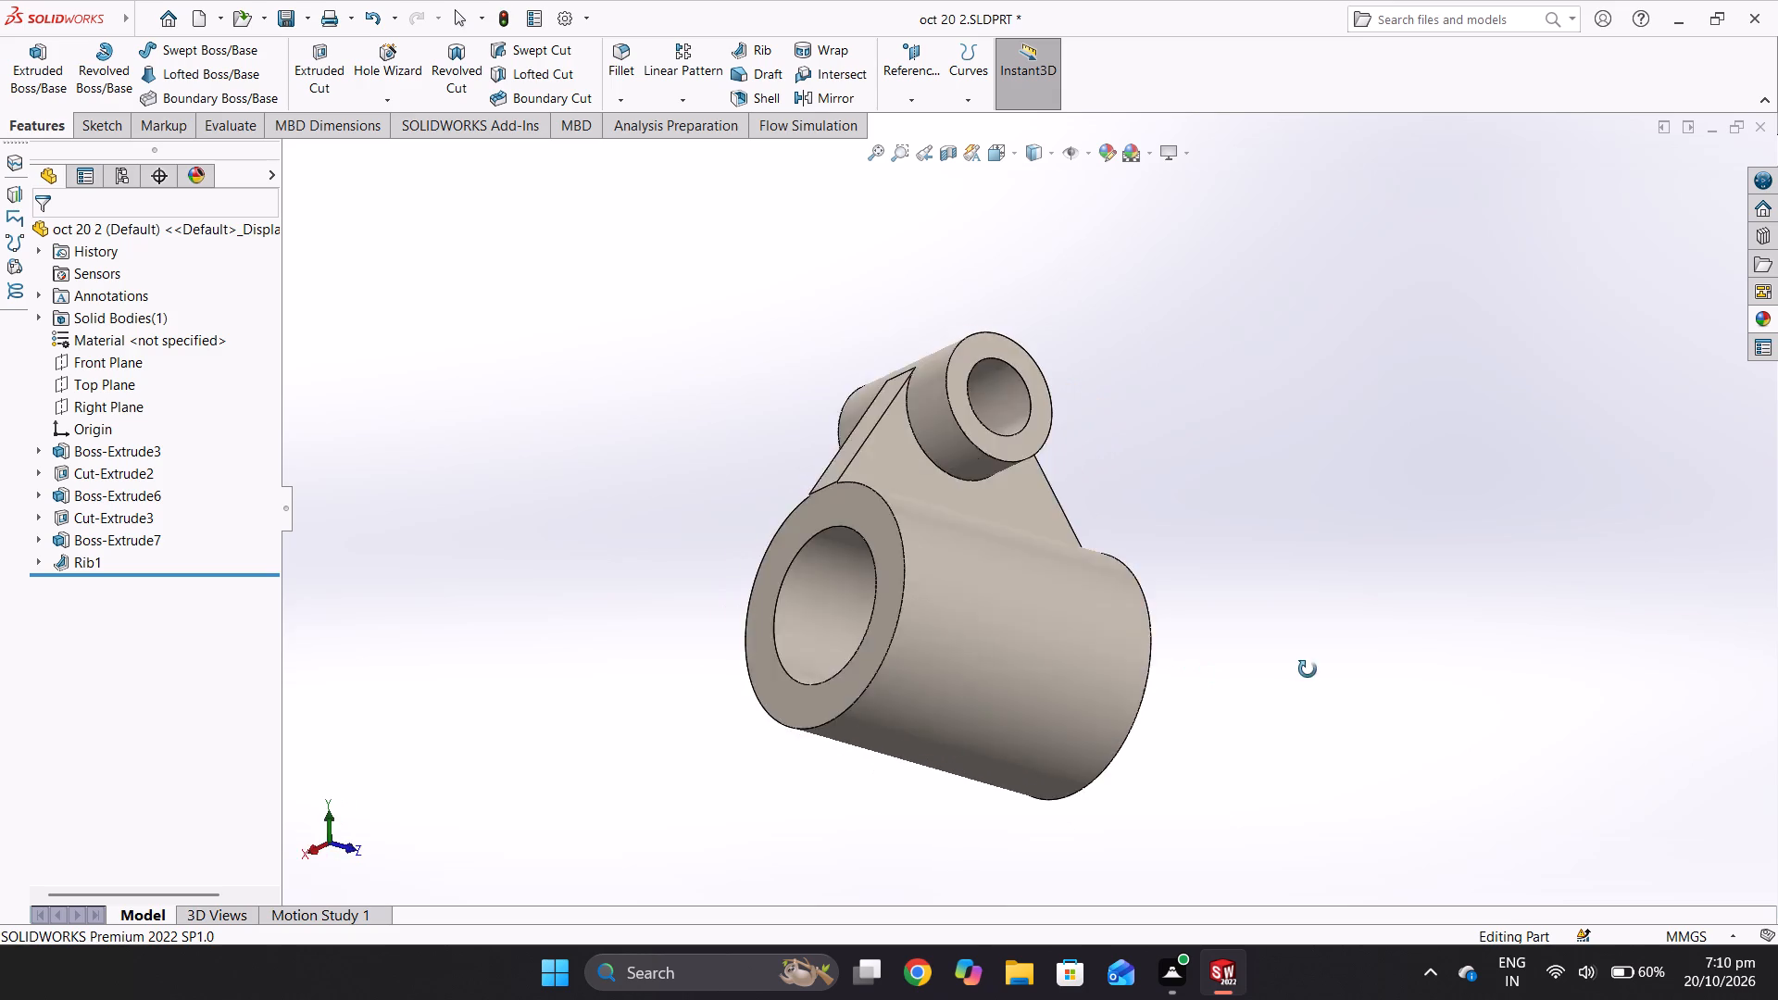
middle_drag(1308, 669, 1371, 641)
middle_drag(1100, 595, 1275, 661)
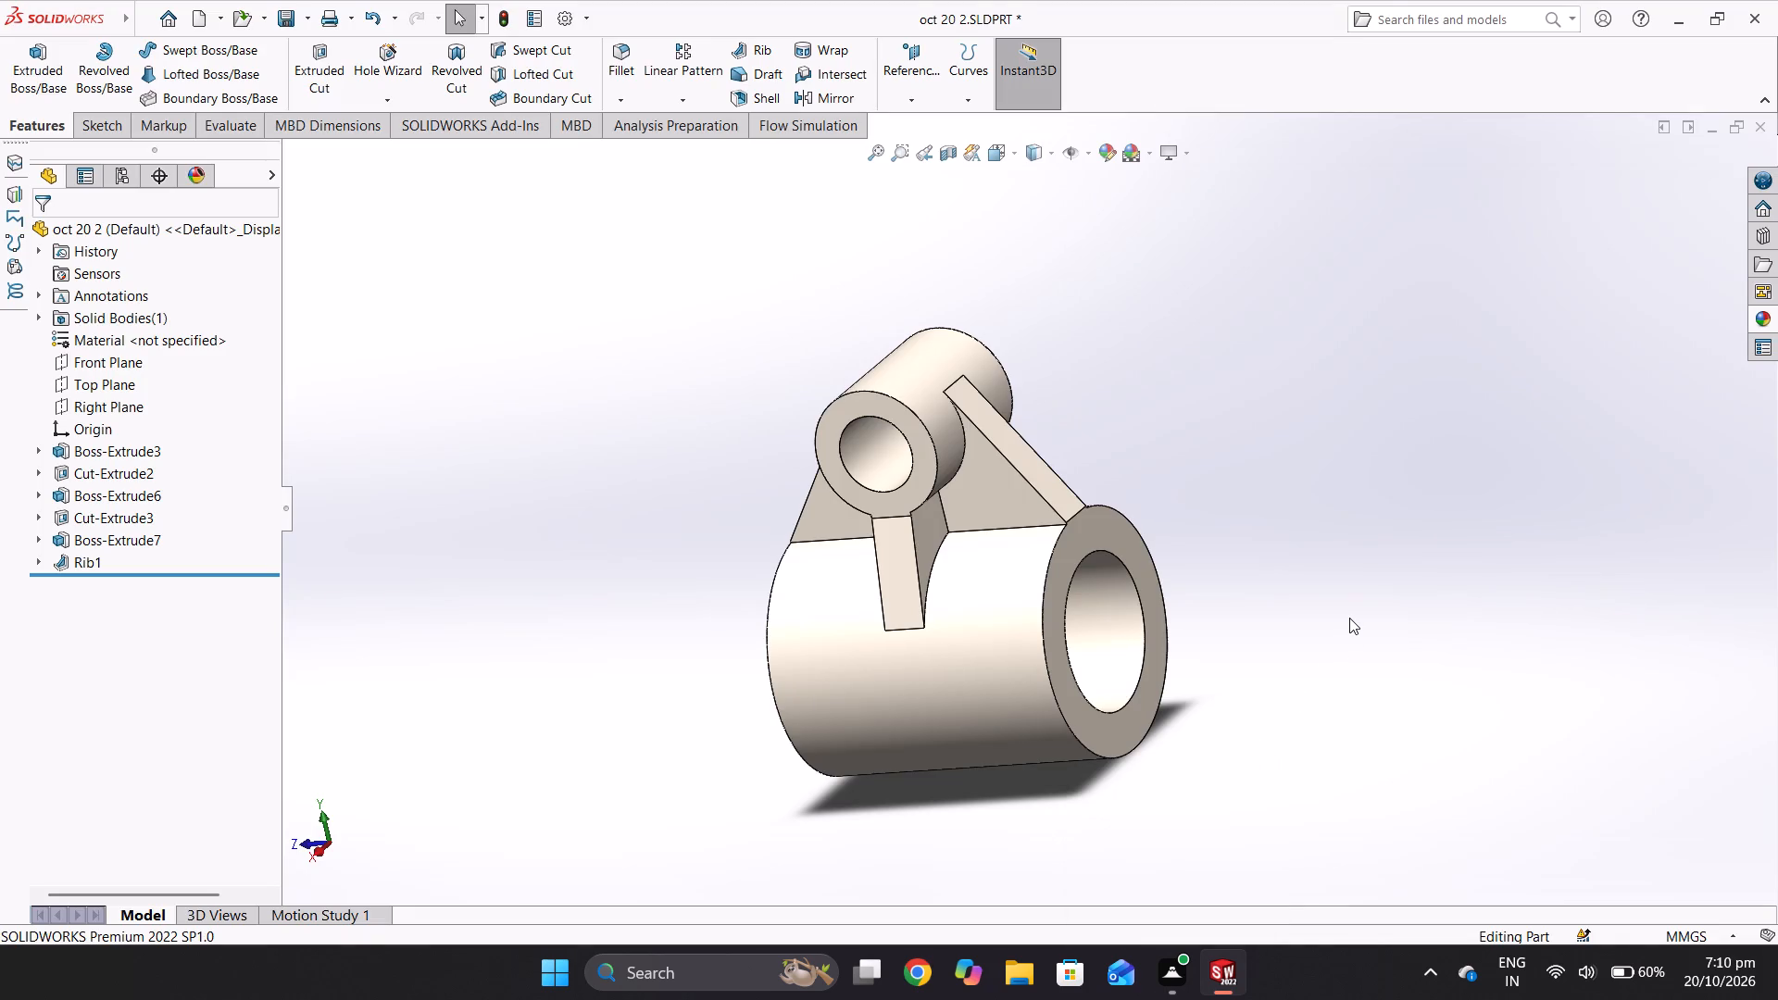
Print the current screen image with Microsoft Print to PDF, saving it in Documents as oct 20 2.
key(ctrl+p)
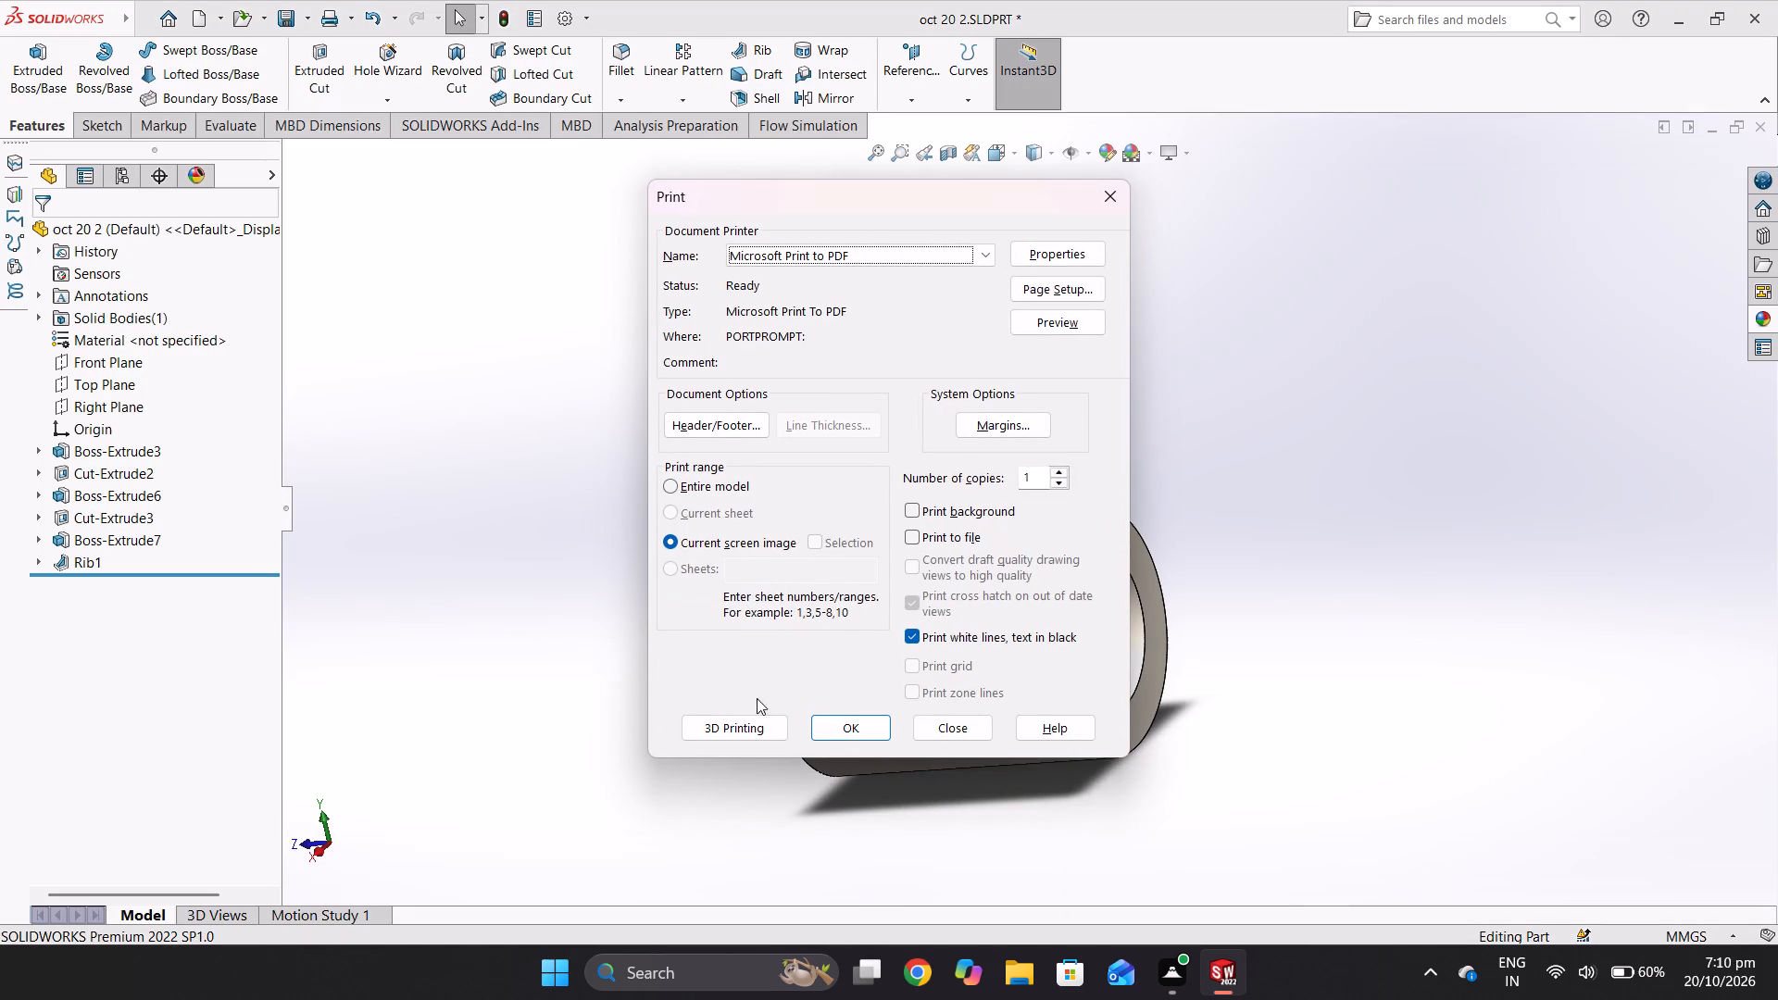
click(823, 723)
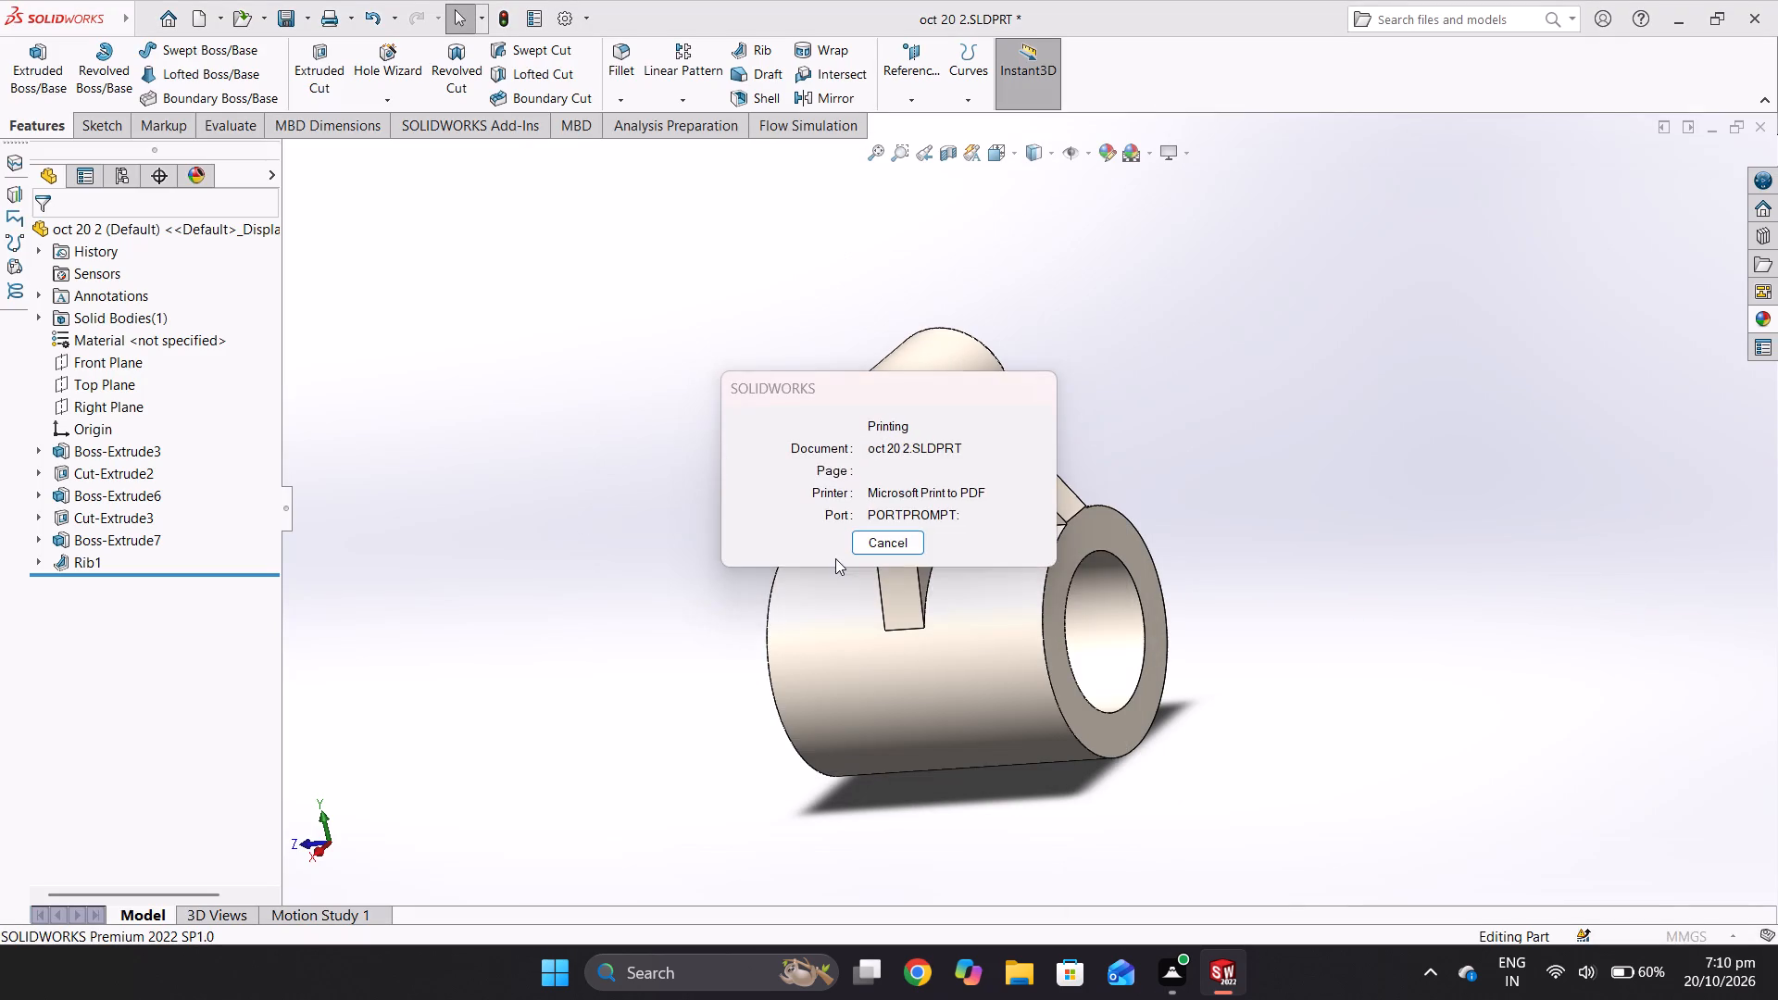
key(o)
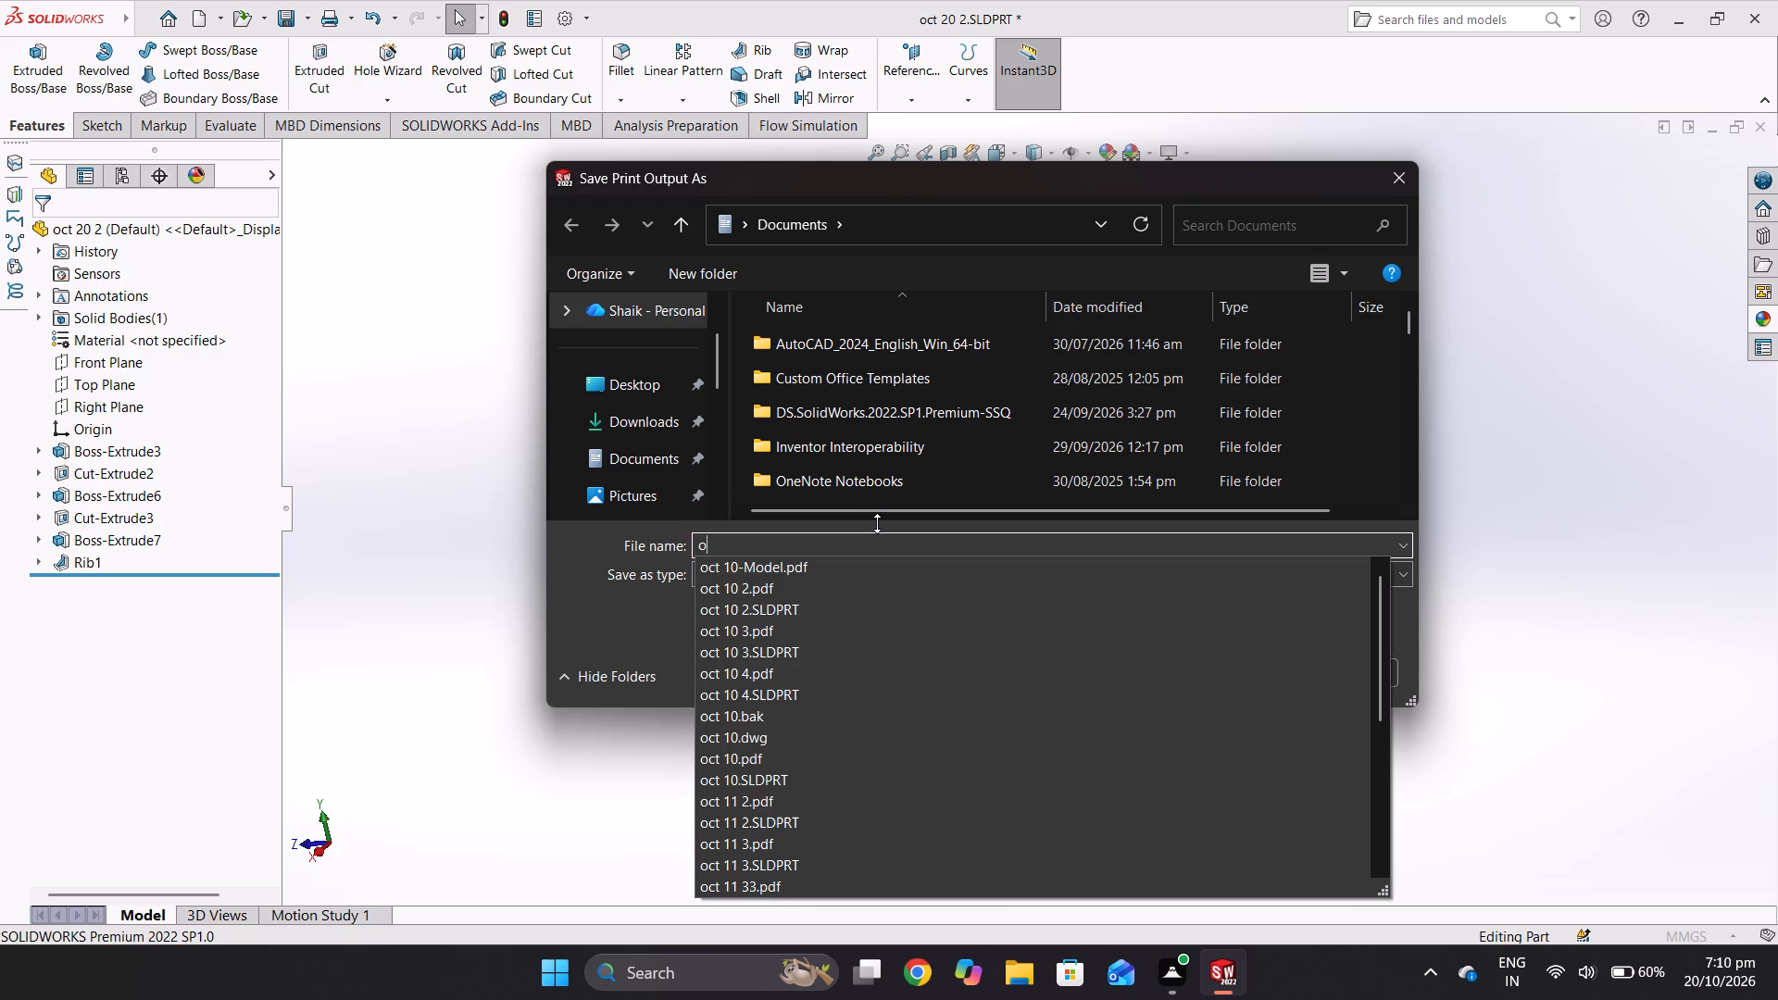
text(ct)
key(space)
text(20 2)
key(Return)
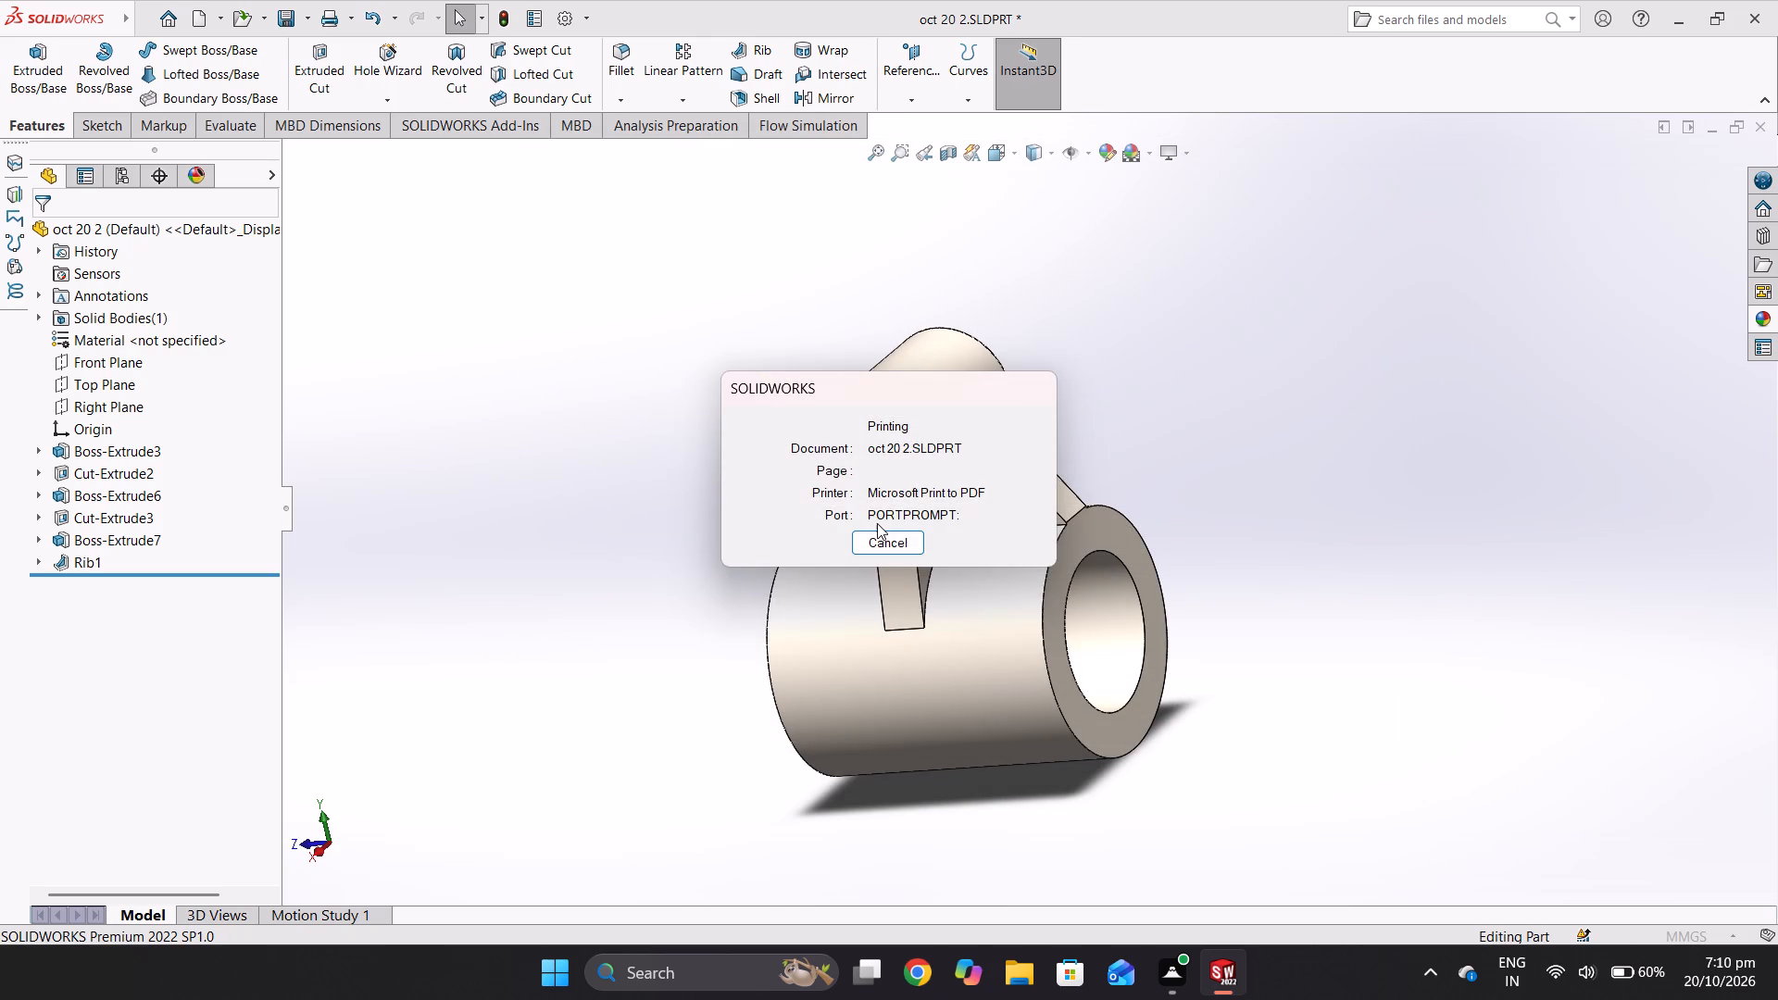